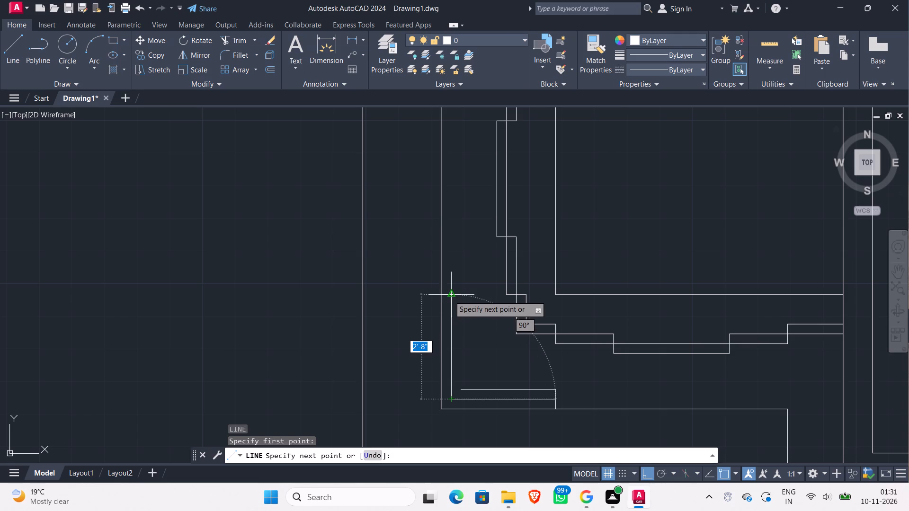
Finish the inner line at the outline's south-west corner: 2'-8" north, 3" east, and back south to the horizontal offset line.
scroll(446, 296, up, 2)
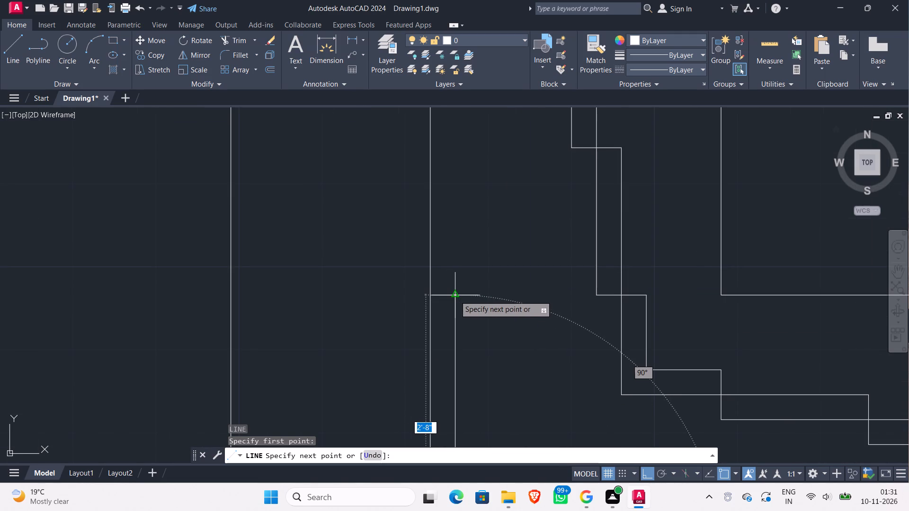
scroll(452, 295, down, 2)
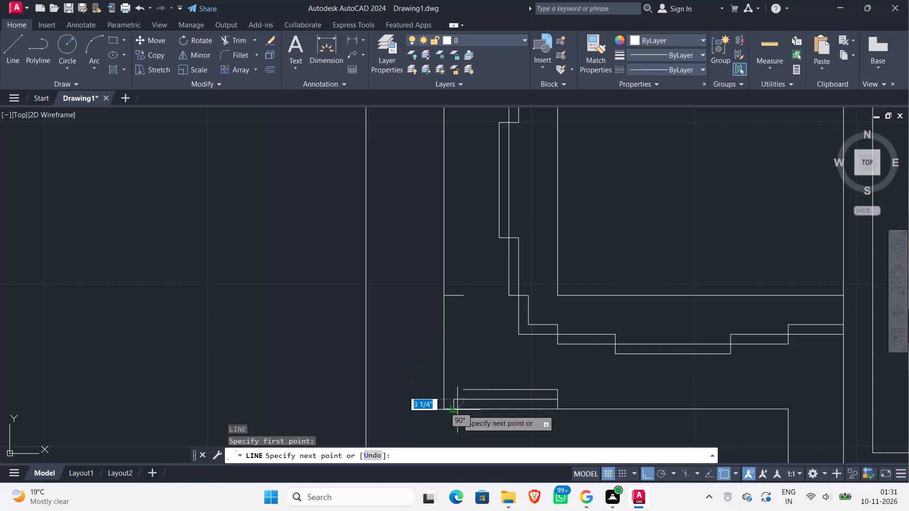
click(453, 294)
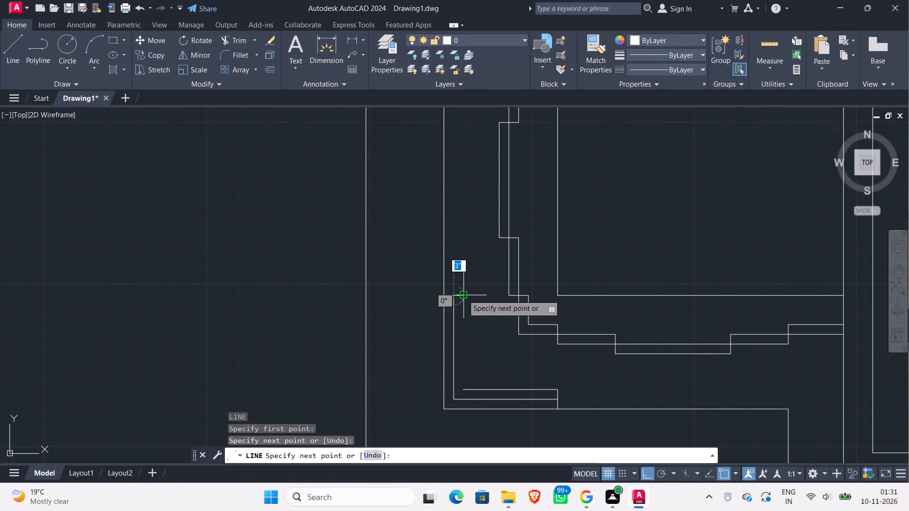
click(463, 295)
click(462, 391)
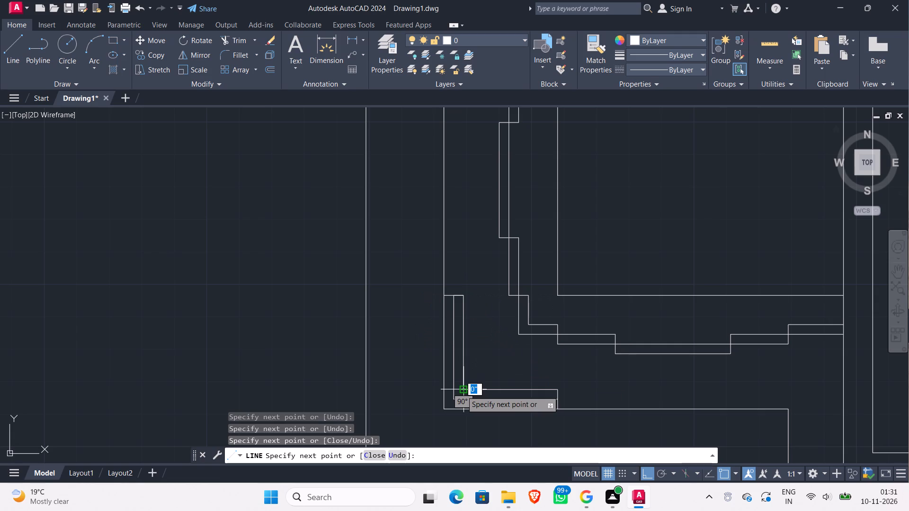
key(Escape)
Trim the leftover outer segments at the outline's south-west corner, leaving the stepped double-line profile.
scroll(487, 303, up, 1)
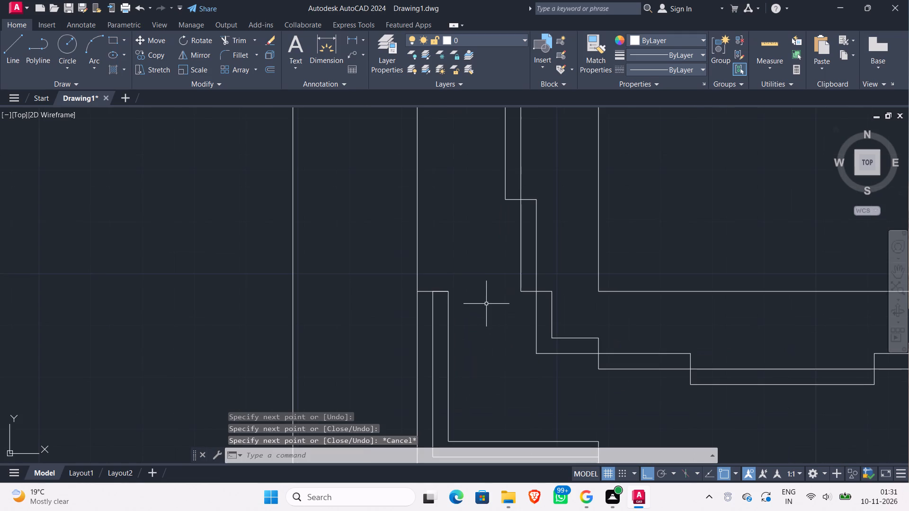
text(tr)
key(Return)
key(Return)
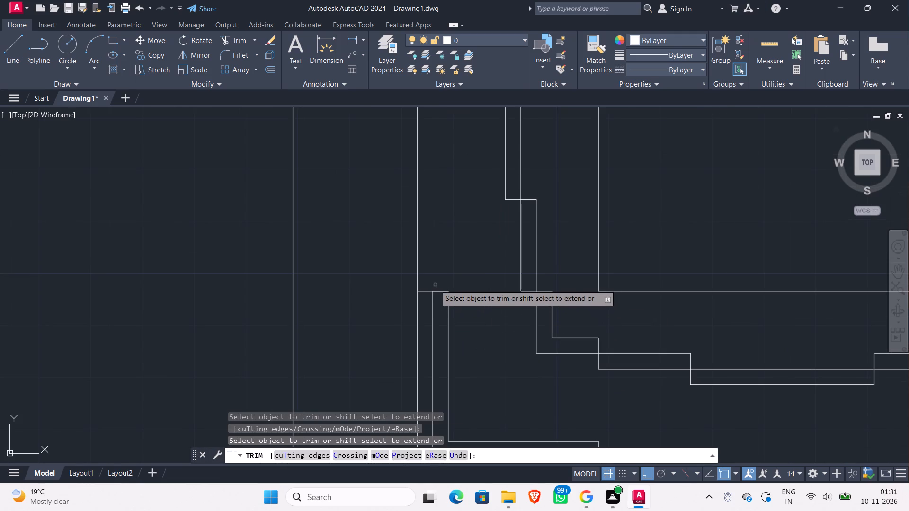
click(439, 292)
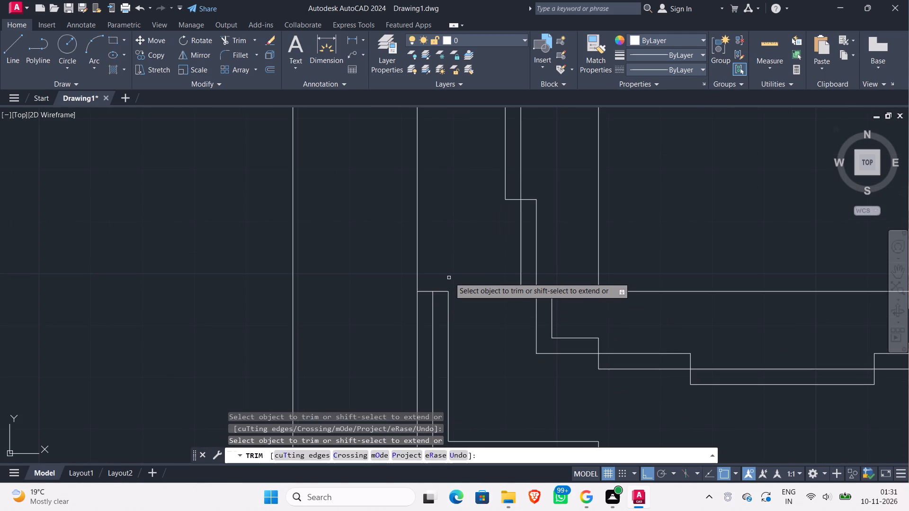
scroll(445, 278, down, 2)
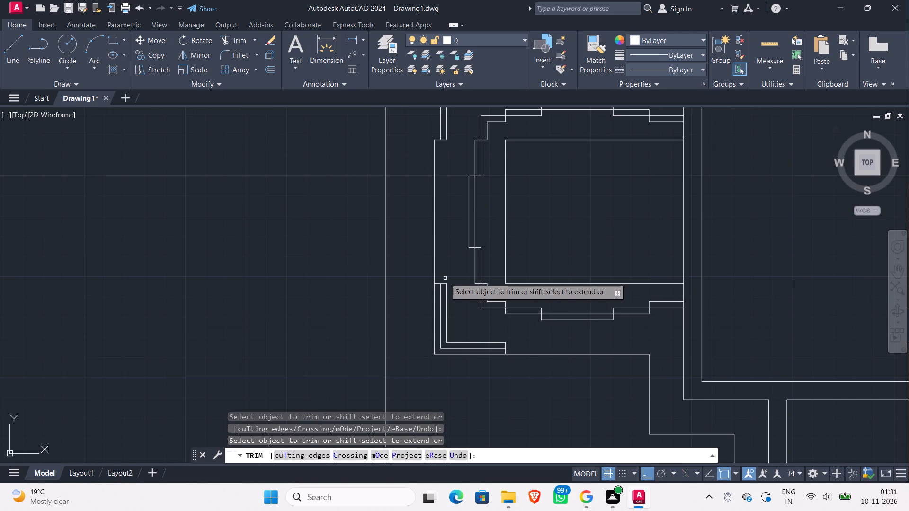
click(435, 306)
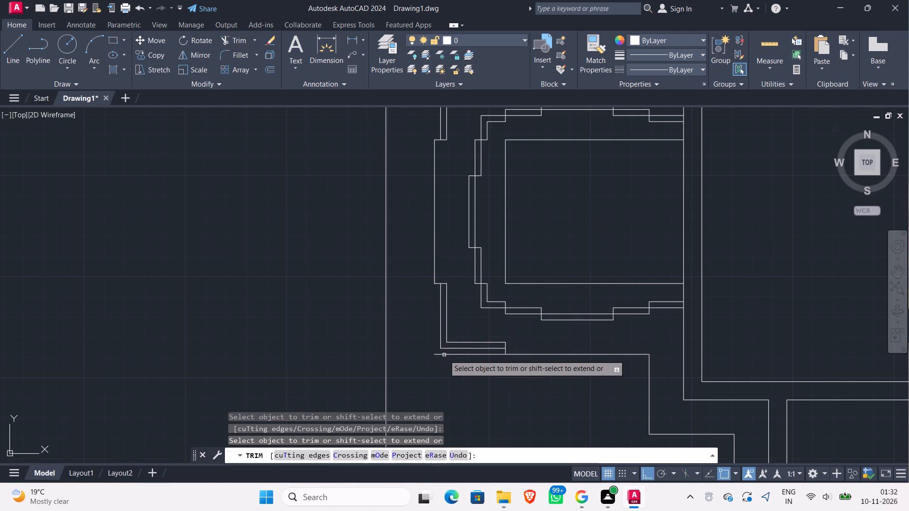
click(444, 354)
scroll(418, 359, down, 1)
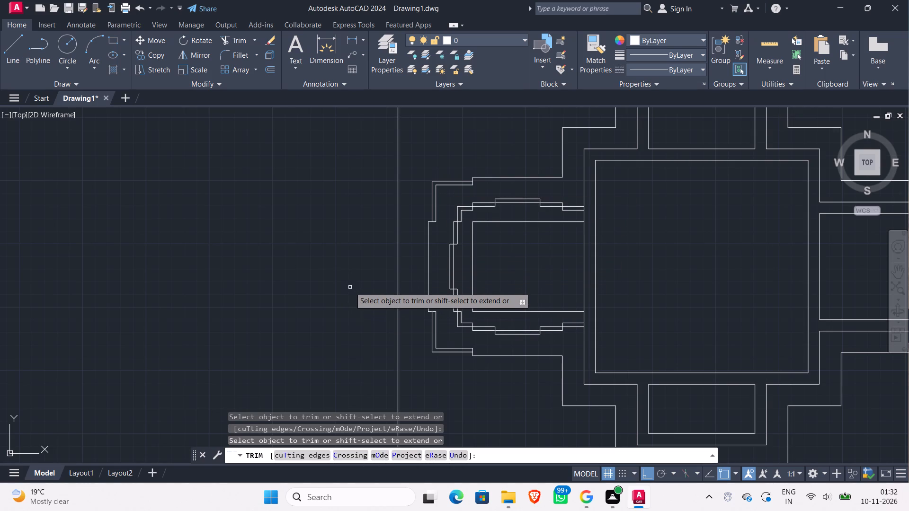
key(Escape)
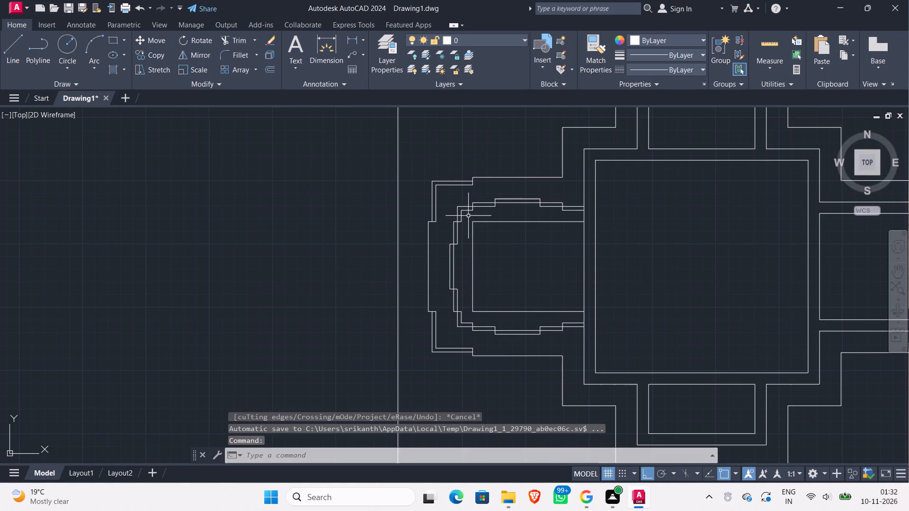
Draw a short horizontal line across the north-west corner's vertical double line, level with the inner stepped outline's corner.
scroll(455, 204, up, 1)
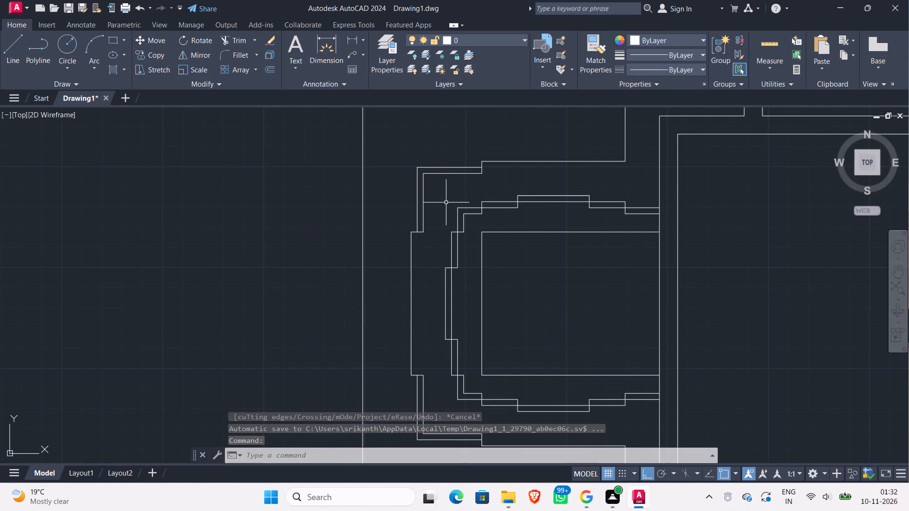
key(l)
key(Return)
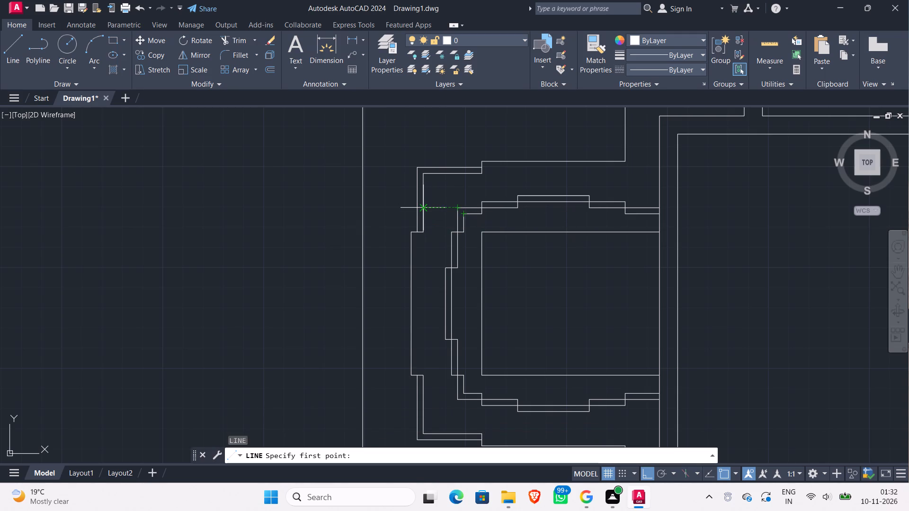
scroll(424, 210, up, 2)
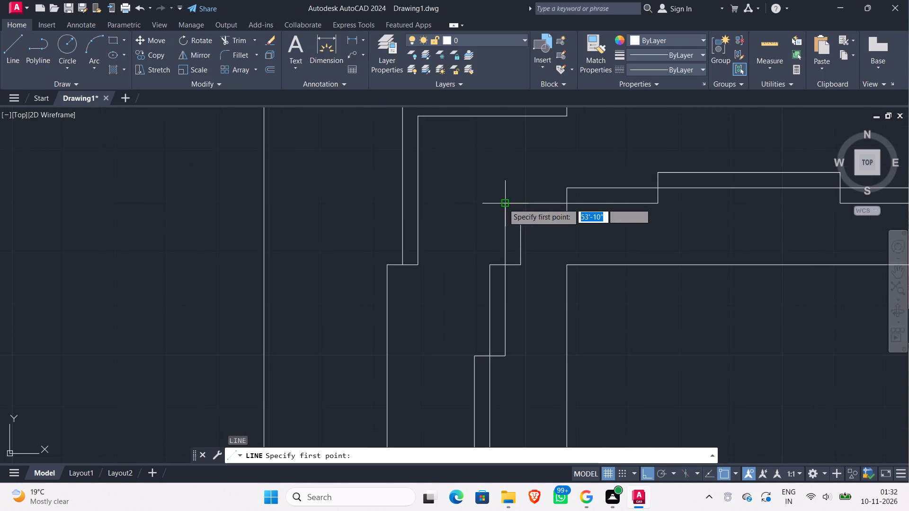
click(417, 203)
click(403, 203)
key(Escape)
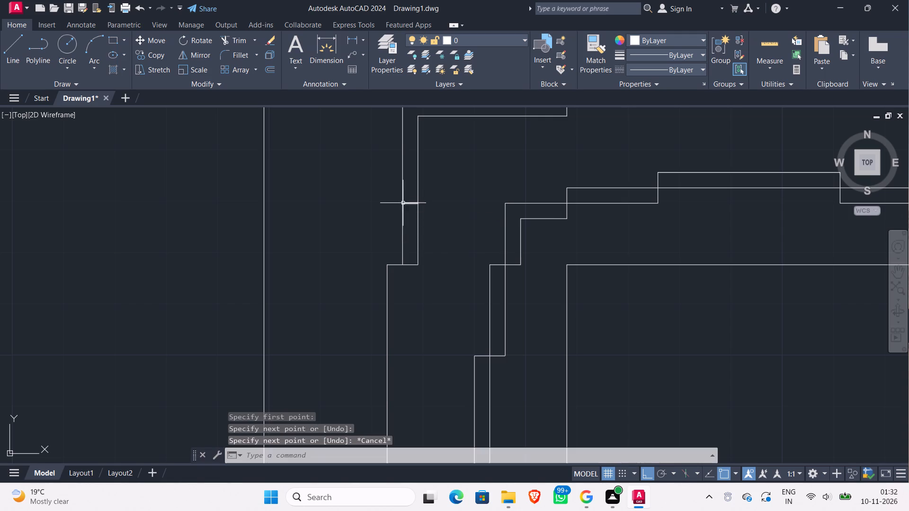
Draw a short horizontal line across the south-west corner's vertical double line, level with a corner of the inner stepped outline.
middle_drag(364, 268, 339, 182)
scroll(338, 183, down, 2)
middle_drag(330, 268, 328, 185)
key(Return)
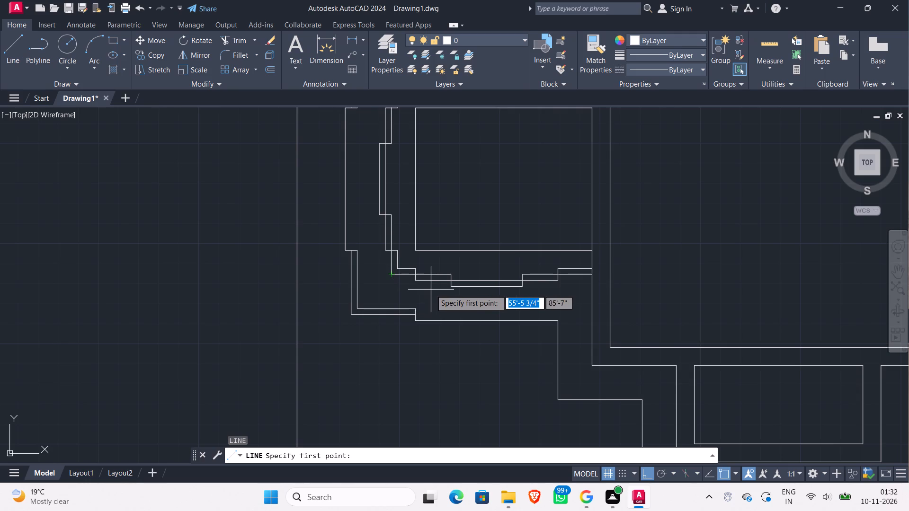
middle_drag(431, 290, 443, 326)
scroll(442, 332, down, 1)
scroll(442, 332, up, 2)
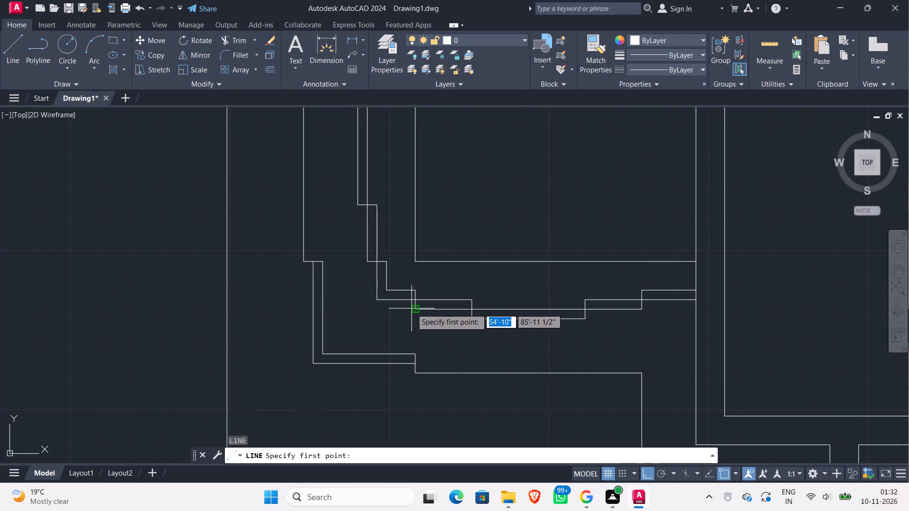
click(321, 312)
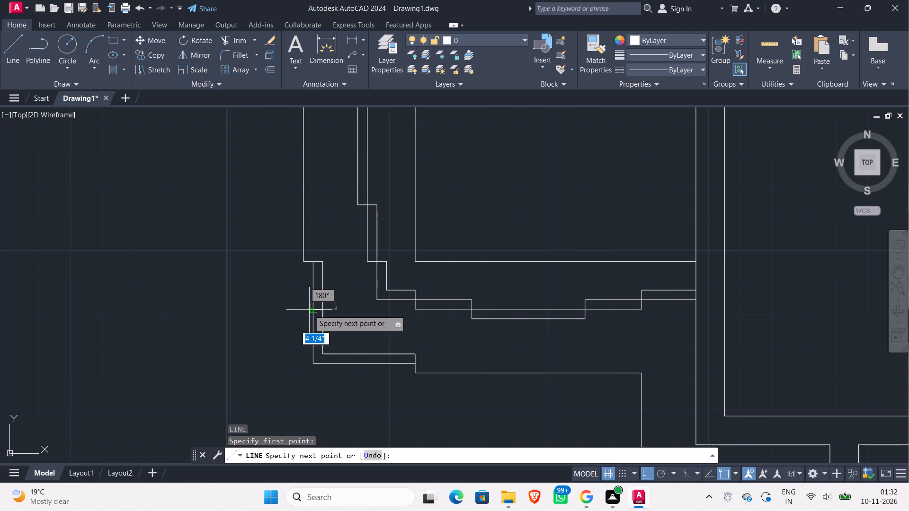
click(311, 310)
key(Escape)
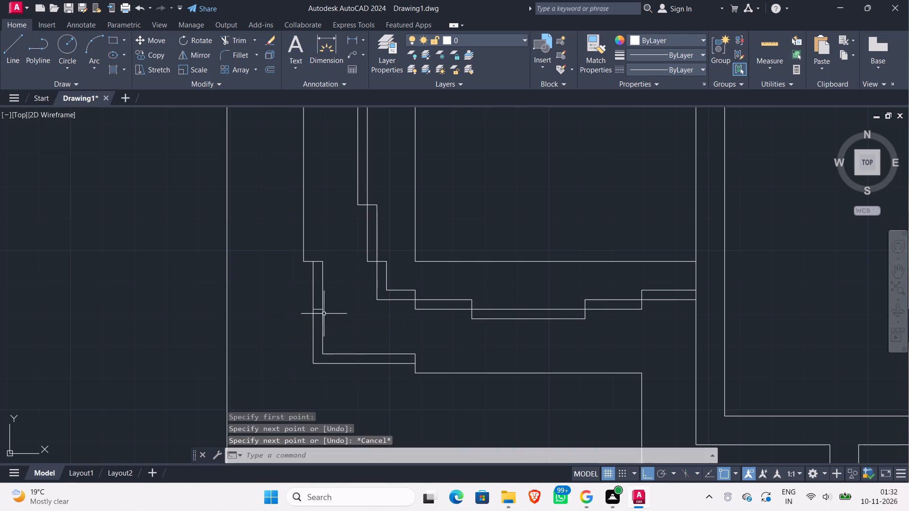
Draw a 3" vertical line across the north-west corner's horizontal double line, aligned with the inner stepped outline's corner.
scroll(358, 321, down, 1)
middle_drag(358, 321, 367, 349)
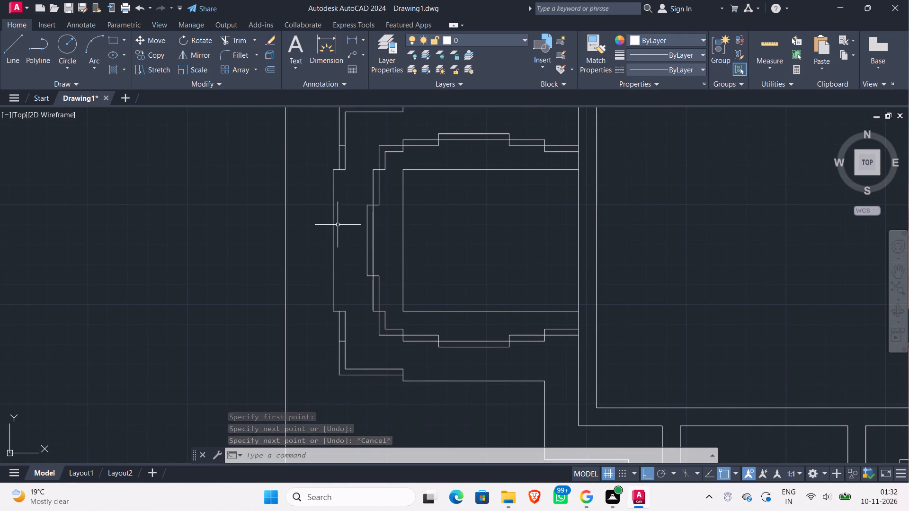
middle_drag(345, 222, 341, 260)
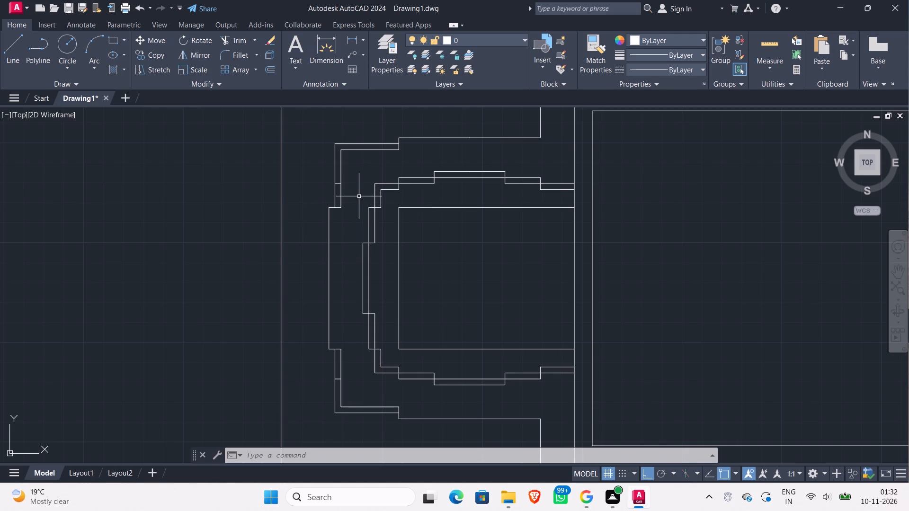
key(l)
key(Return)
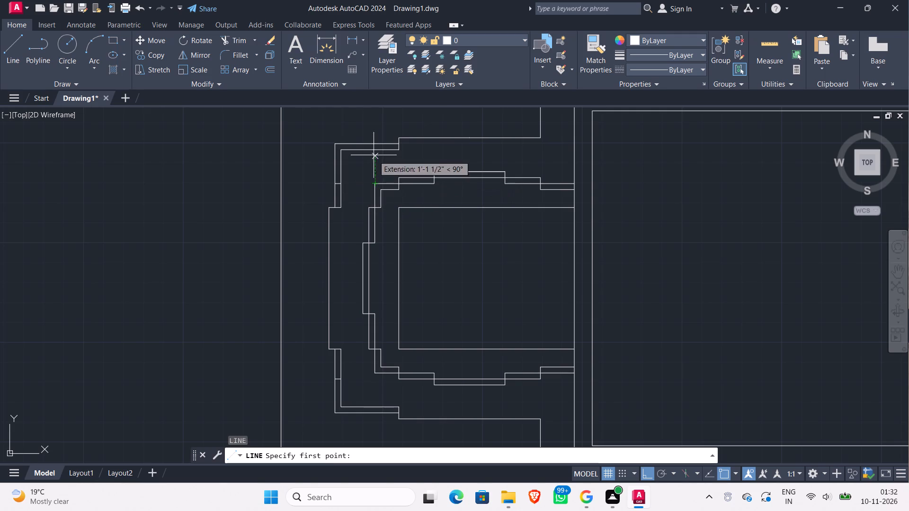
click(376, 149)
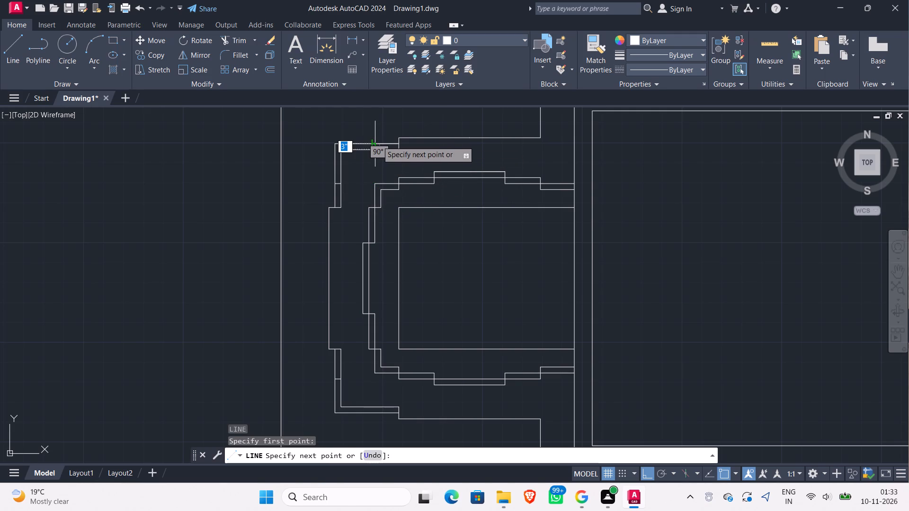
click(377, 141)
key(Escape)
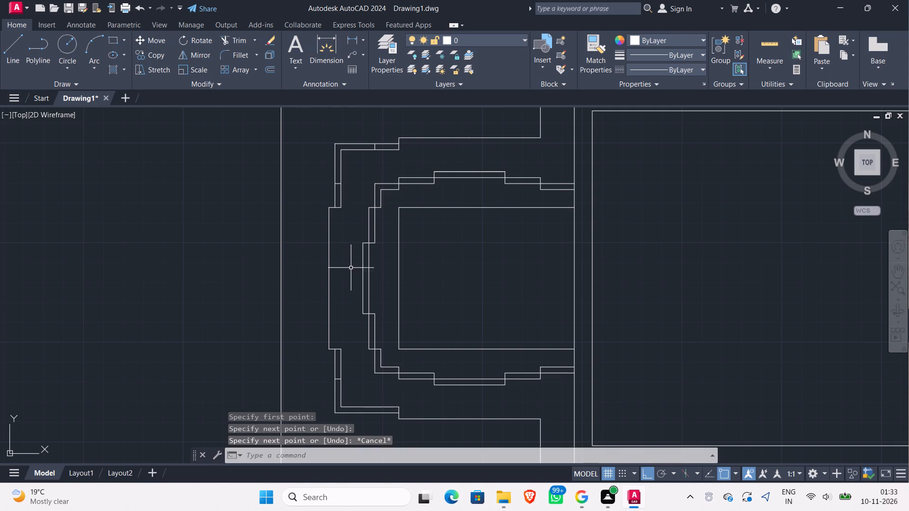
Draw a 3" vertical line across the south-west corner's horizontal double line, aligned with the inner stepped outline's corner.
middle_drag(351, 273, 348, 238)
key(Return)
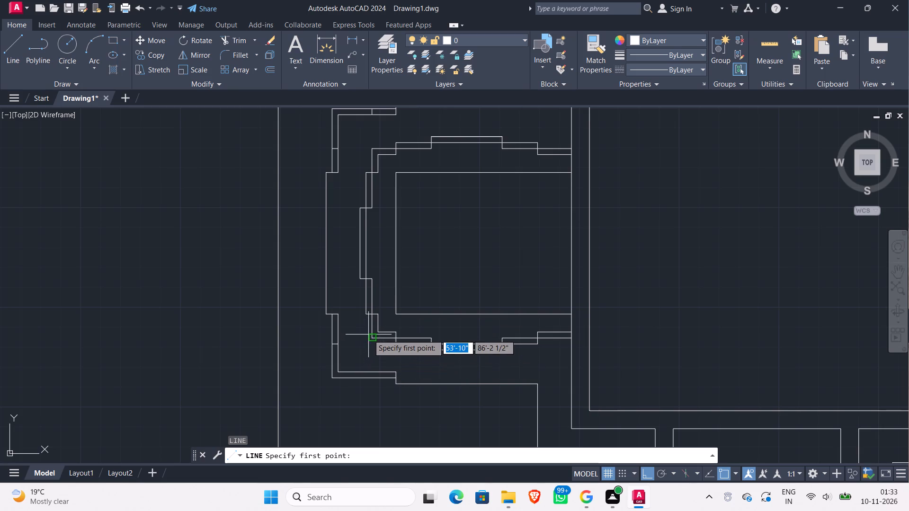
click(373, 370)
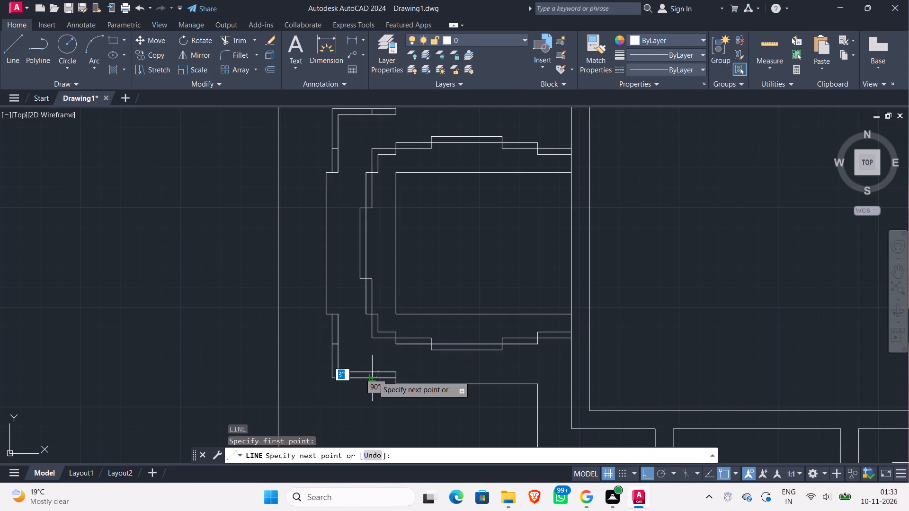
click(373, 376)
key(Escape)
Check the reference floor plan and trim the north-west corner's double lines of the outer outline into a single stepped line.
scroll(283, 357, down, 1)
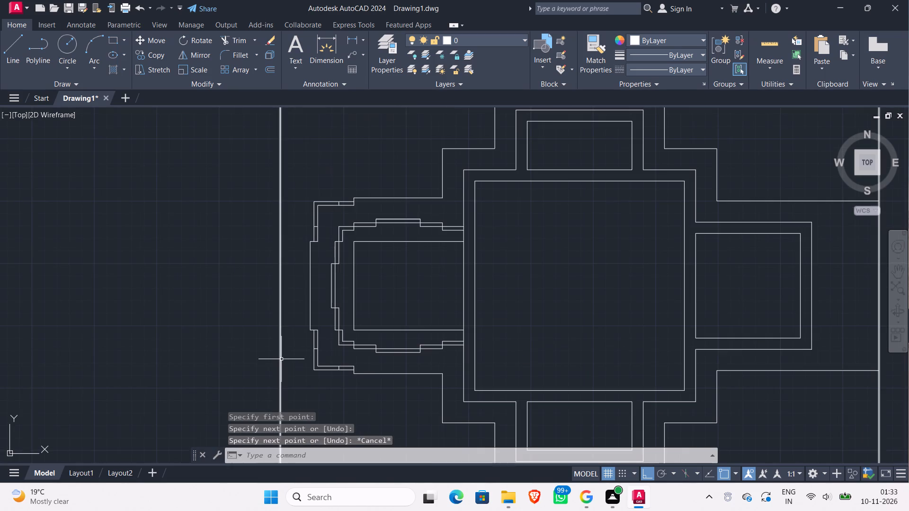
scroll(333, 221, up, 1)
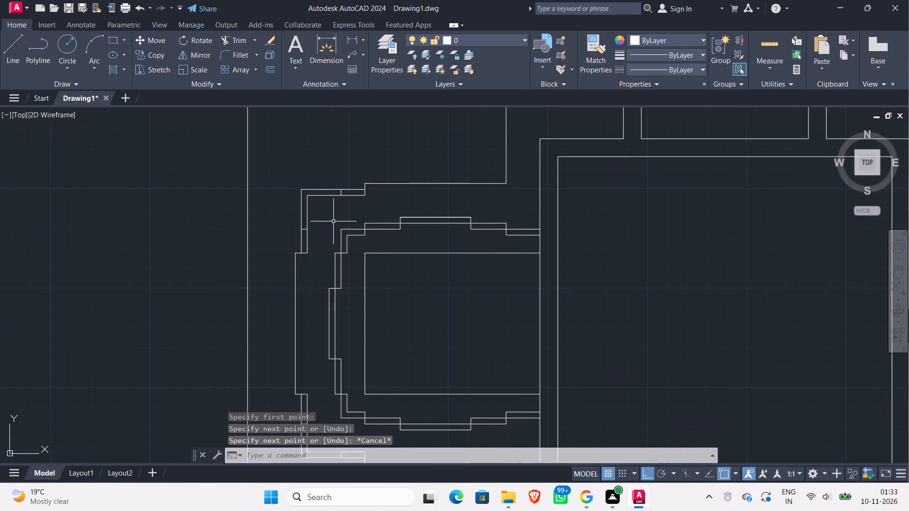
scroll(333, 221, down, 2)
scroll(322, 233, up, 1)
middle_drag(322, 233, 299, 316)
scroll(303, 308, up, 1)
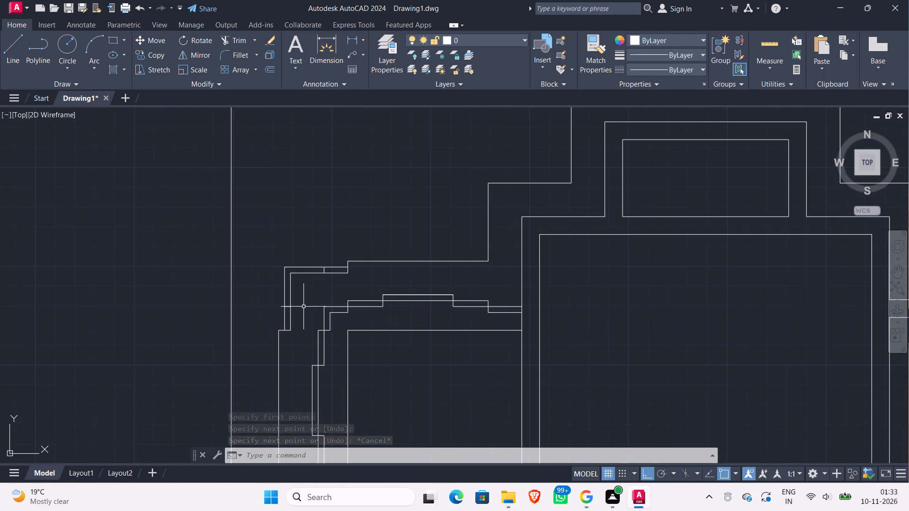
key(t)
key(r)
key(Return)
key(Return)
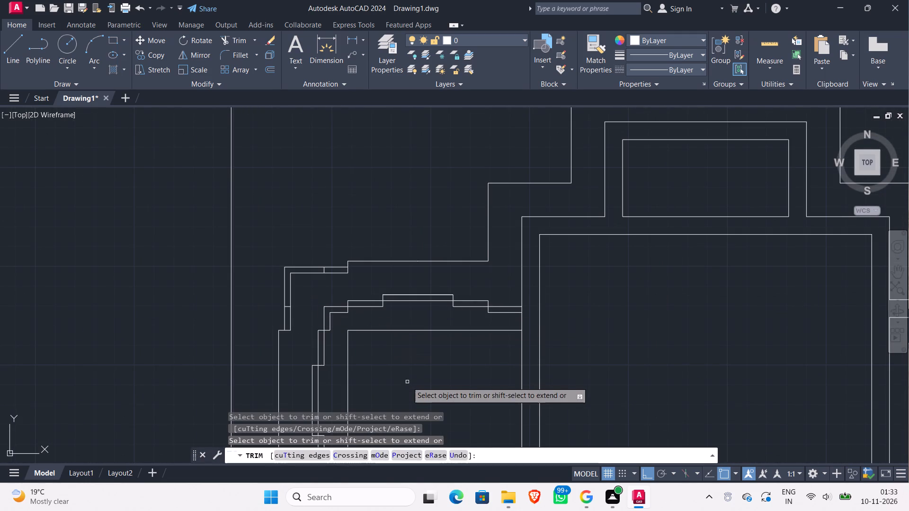
scroll(409, 381, down, 1)
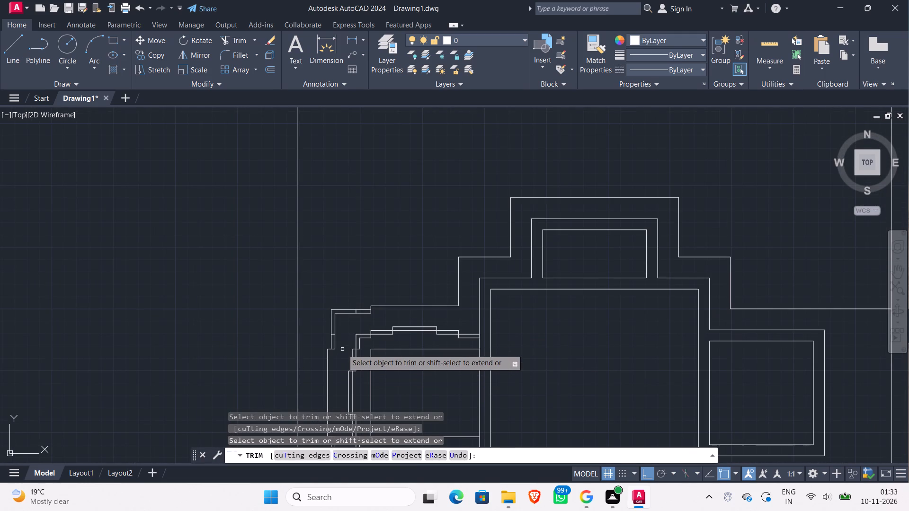
scroll(342, 349, up, 2)
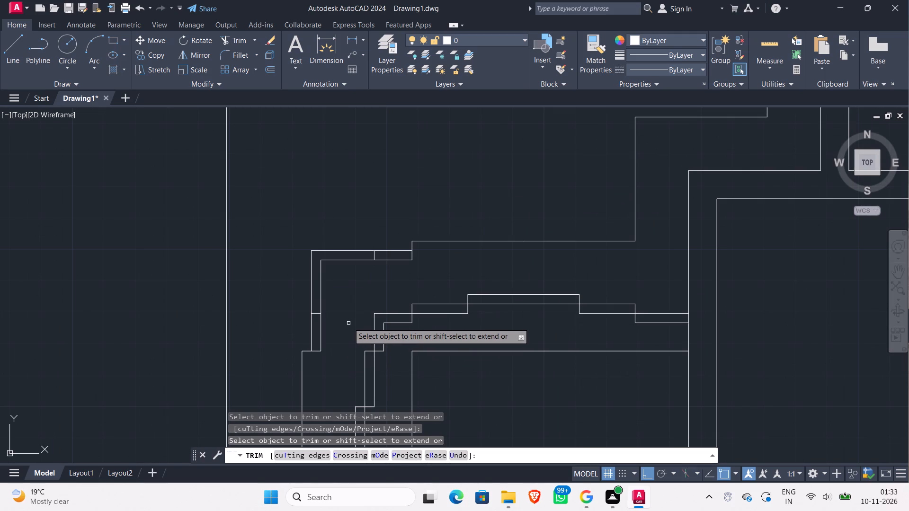
scroll(346, 323, down, 2)
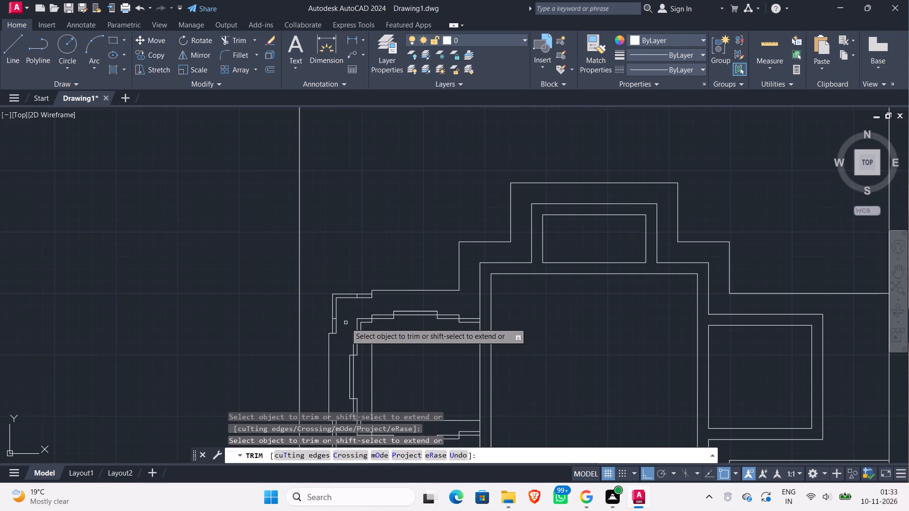
middle_drag(346, 323, 288, 286)
scroll(289, 286, down, 1)
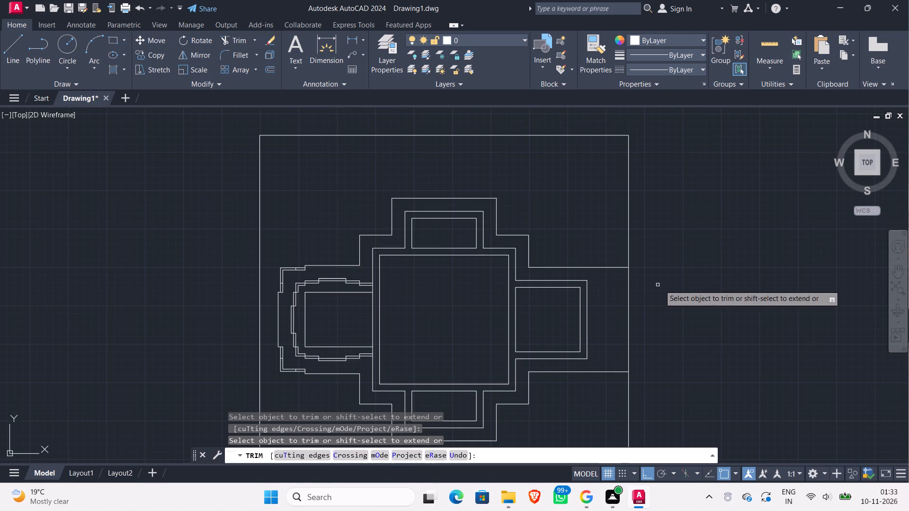
scroll(662, 286, down, 1)
middle_drag(667, 286, 389, 344)
scroll(582, 291, up, 2)
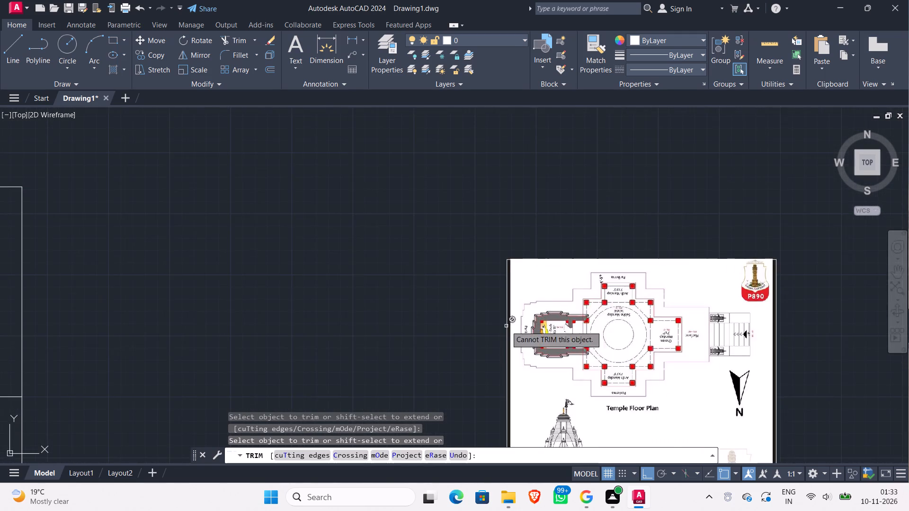
scroll(506, 325, up, 2)
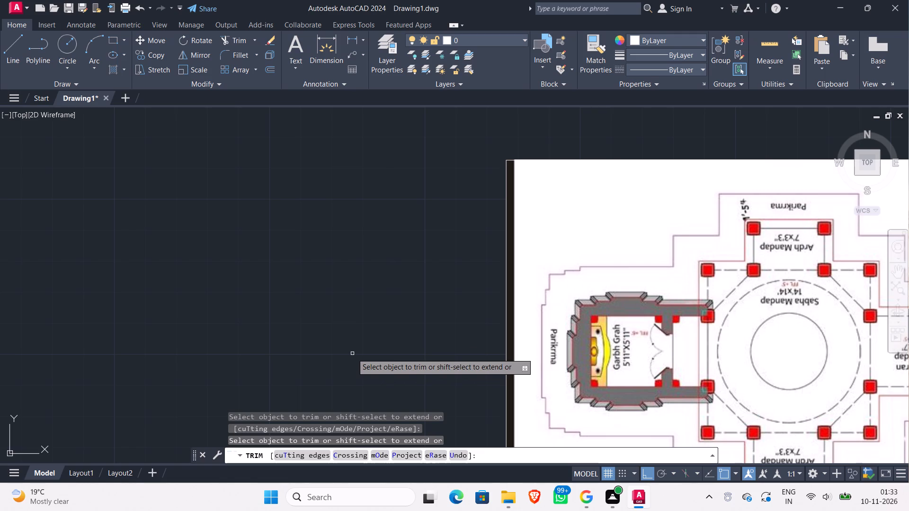
middle_drag(352, 352, 426, 331)
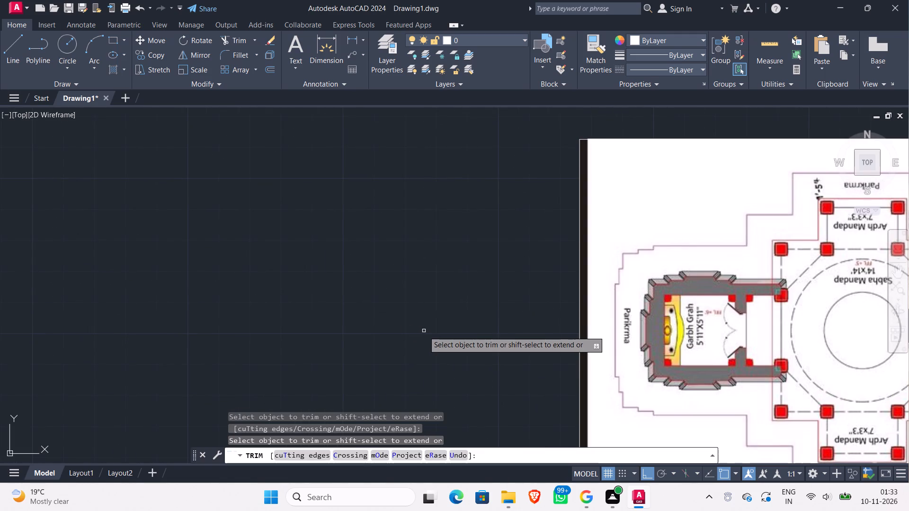
middle_drag(423, 330, 640, 293)
scroll(555, 304, down, 2)
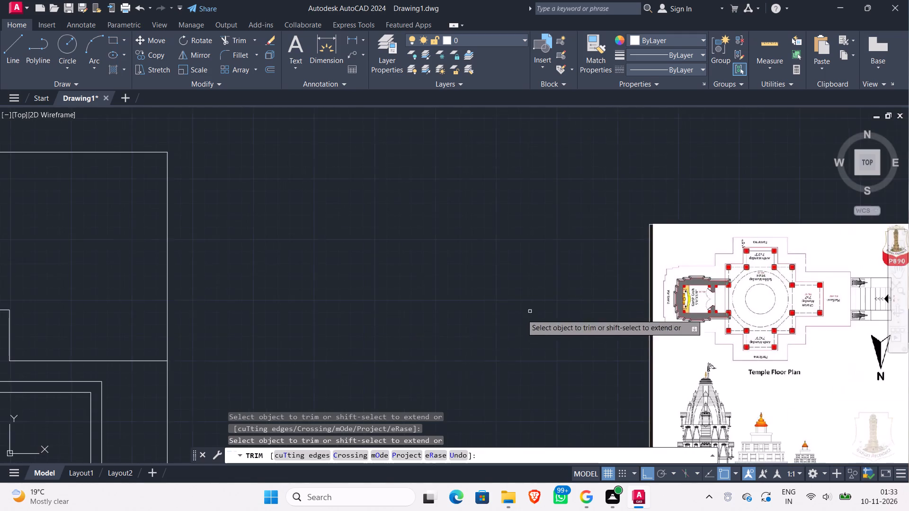
middle_drag(303, 358, 809, 268)
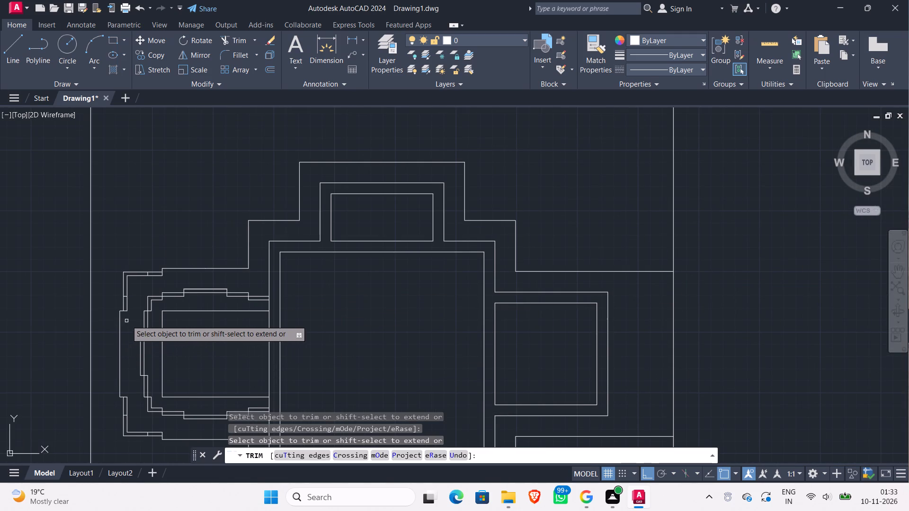
scroll(129, 316, up, 2)
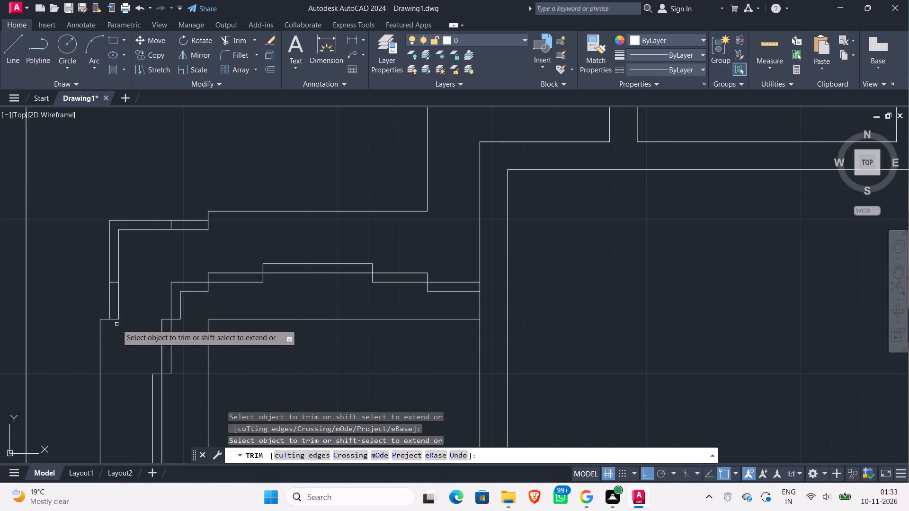
click(116, 323)
click(125, 304)
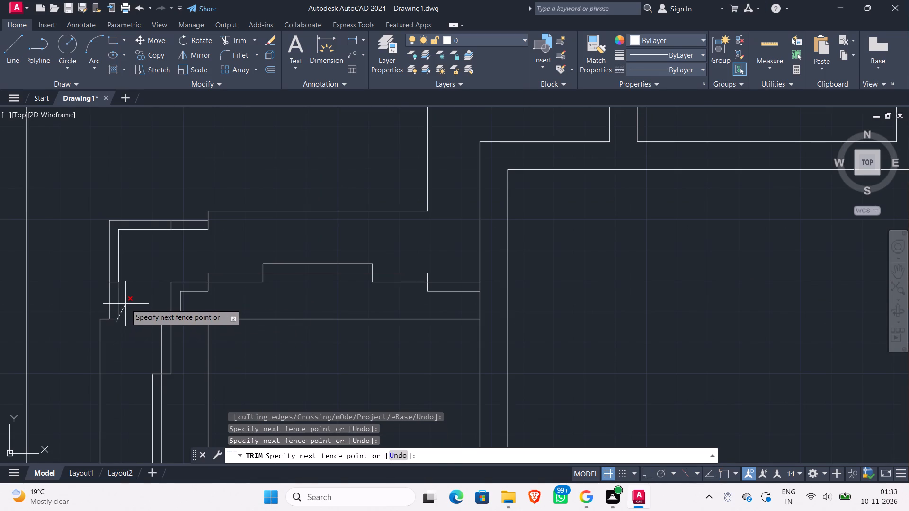
click(98, 239)
click(138, 208)
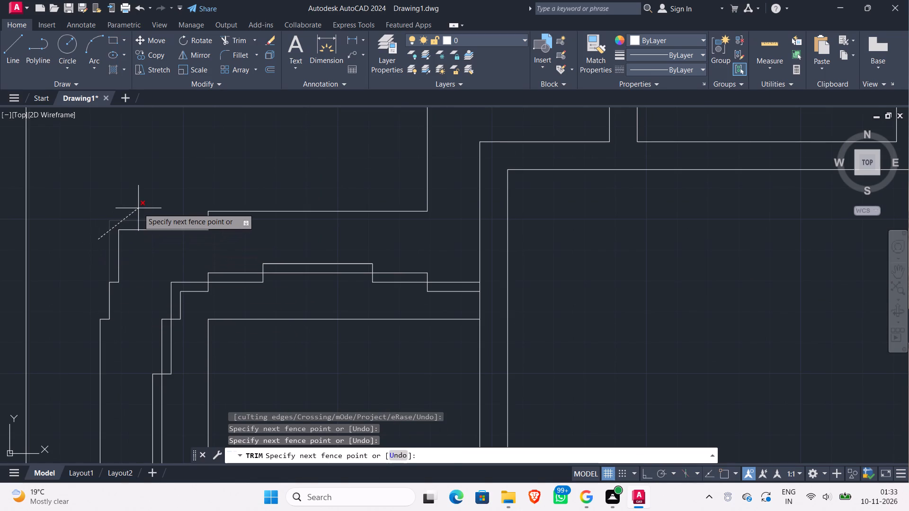
click(183, 234)
click(222, 224)
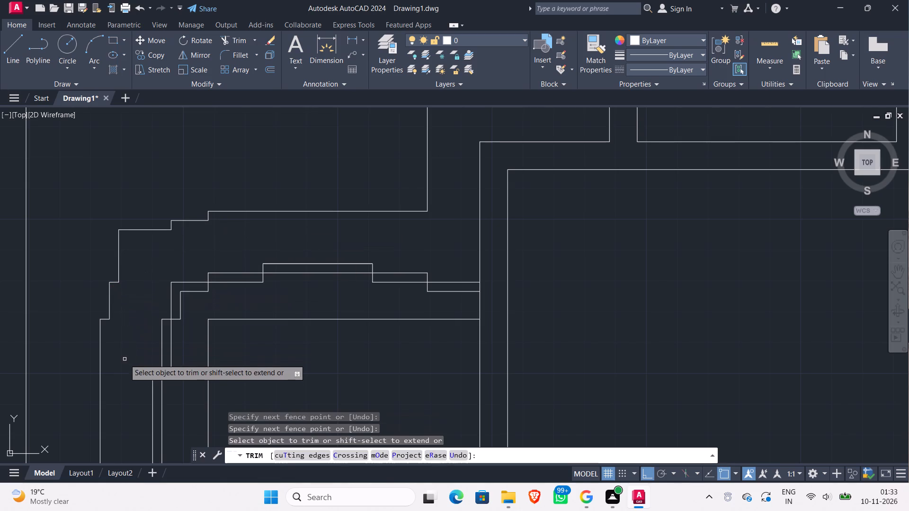
Trim the south-west corner's double lines of the outer outline into a single stepped line matching the north-west corner.
middle_drag(125, 361, 169, 250)
scroll(169, 252, up, 1)
scroll(167, 289, down, 2)
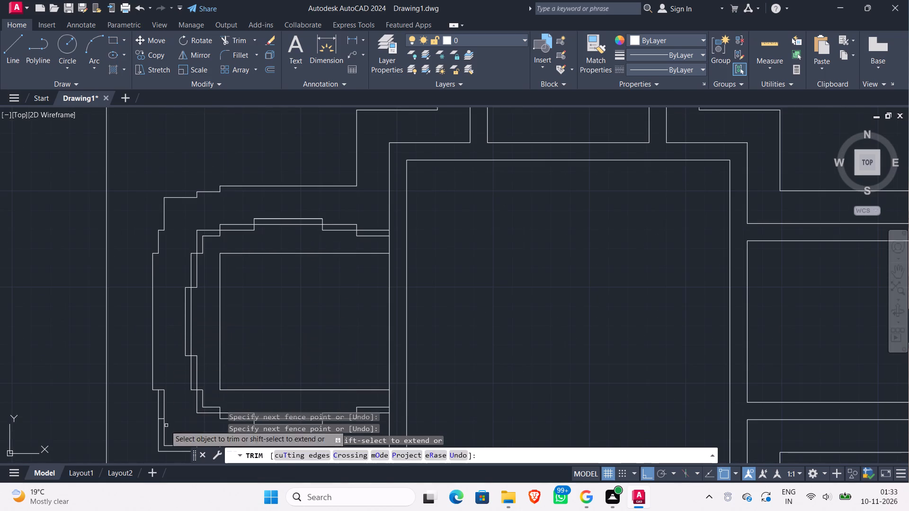
middle_drag(135, 414, 168, 313)
scroll(202, 309, up, 2)
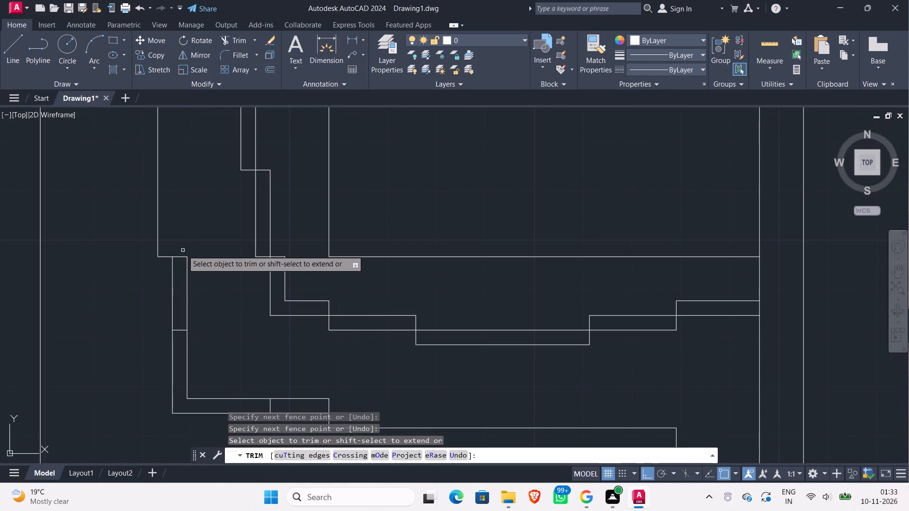
click(182, 250)
click(193, 305)
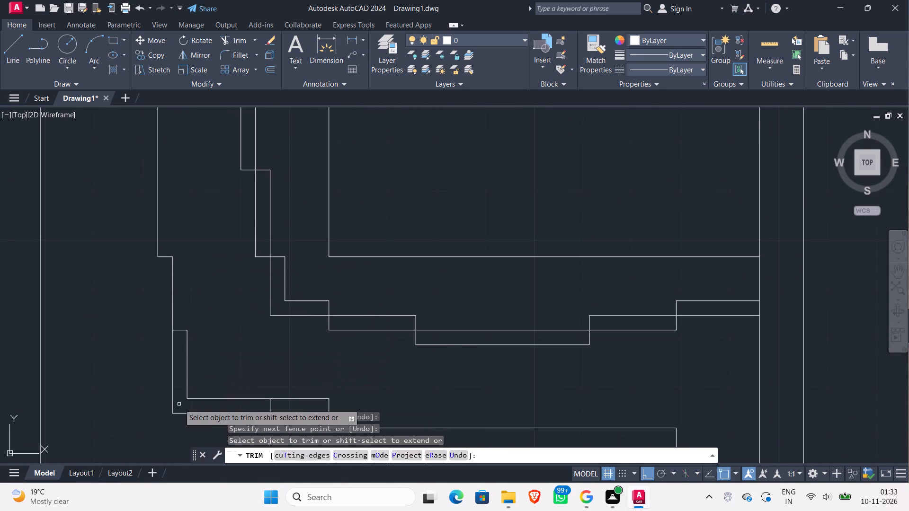
click(189, 422)
click(167, 393)
scroll(109, 409, down, 1)
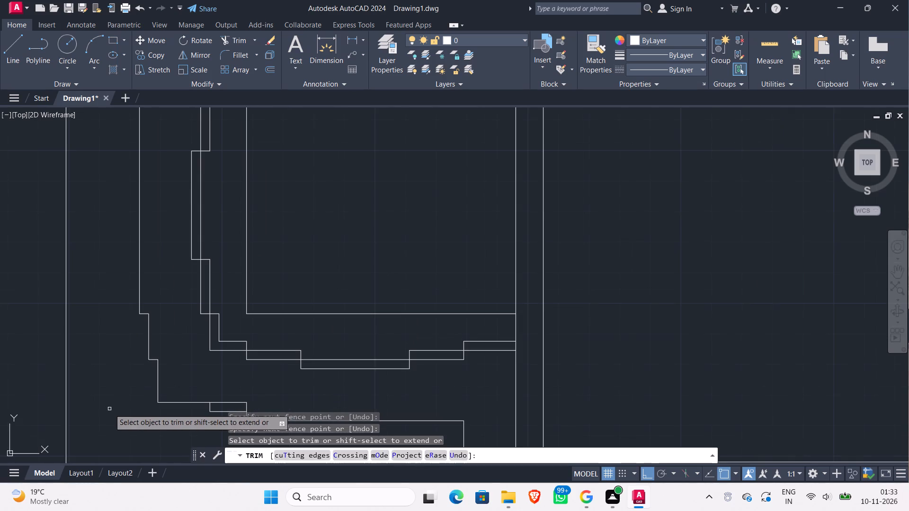
middle_drag(137, 422, 154, 356)
scroll(155, 359, down, 2)
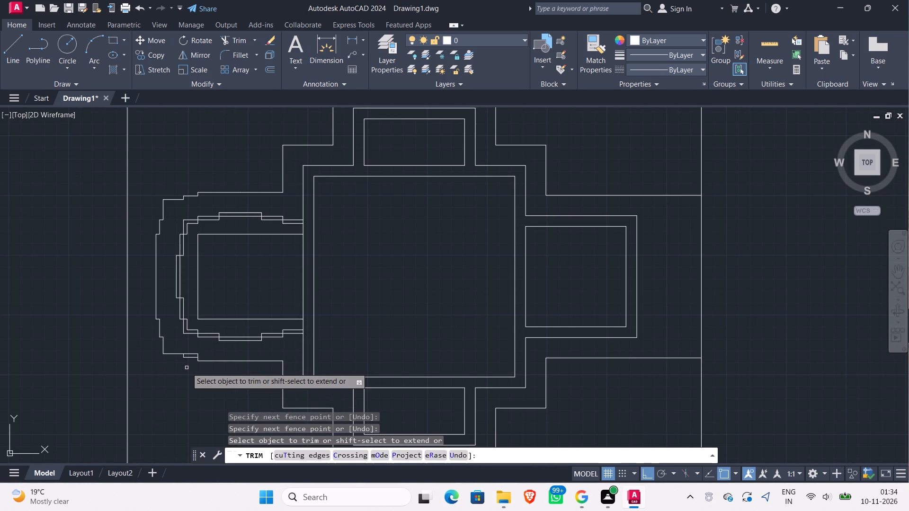
scroll(186, 368, up, 2)
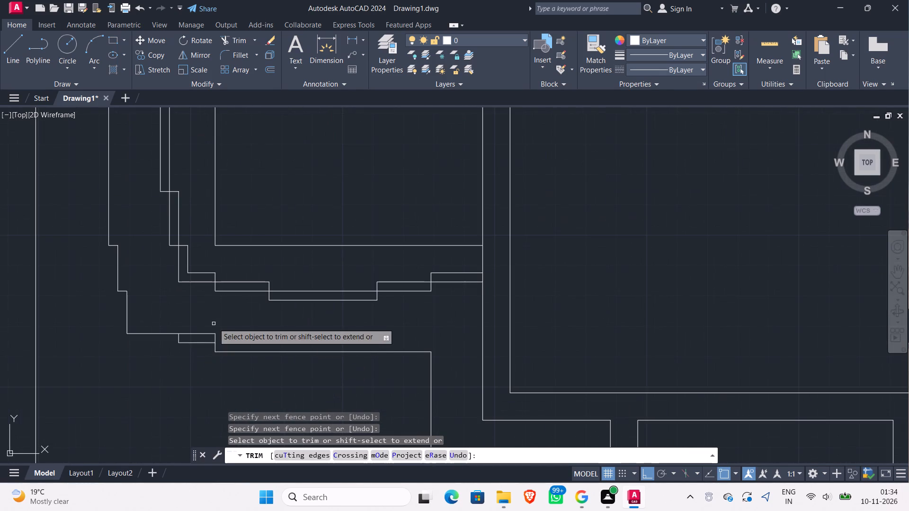
click(205, 326)
click(220, 342)
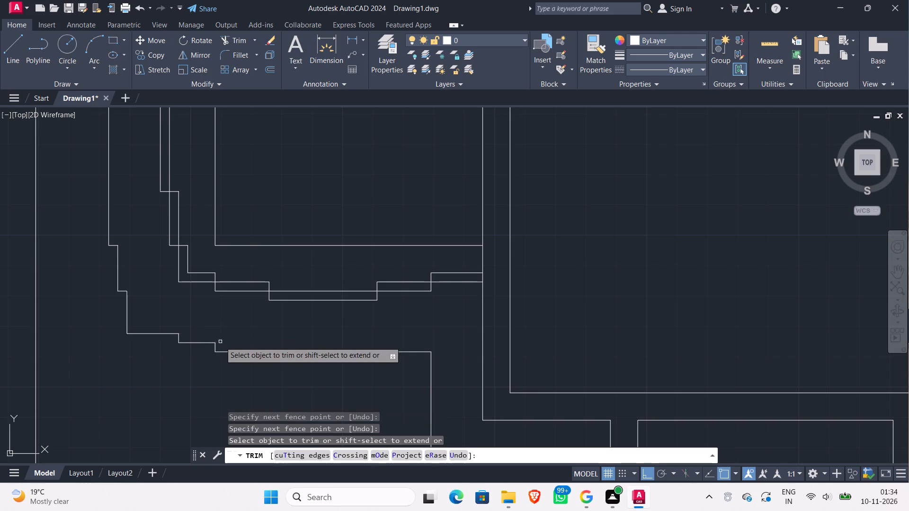
Examine the western chamber's stepped outer outline and compare the drawn plan with the temple floor plan in the reference image.
scroll(241, 331, down, 1)
middle_drag(199, 373, 203, 382)
scroll(203, 383, down, 1)
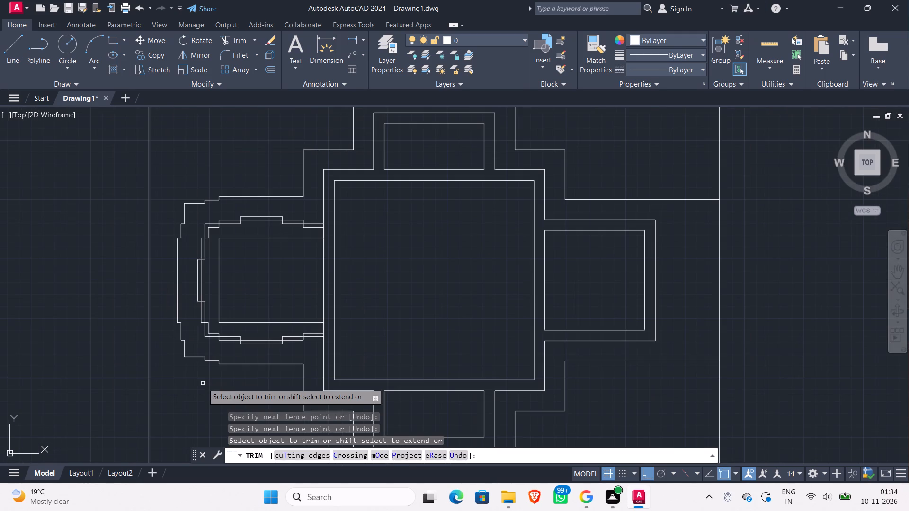
scroll(214, 392, down, 1)
middle_drag(214, 392, 262, 381)
scroll(244, 372, up, 2)
scroll(244, 372, down, 1)
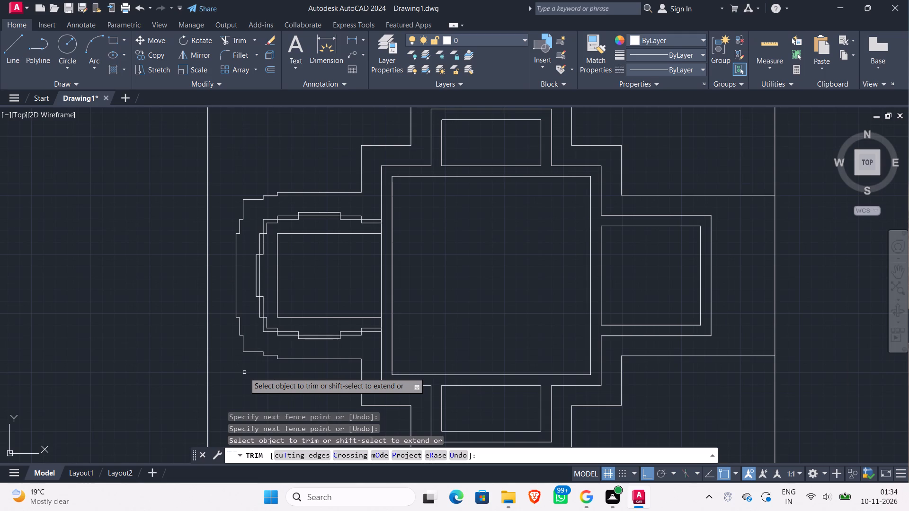
scroll(256, 336, up, 2)
scroll(274, 346, down, 1)
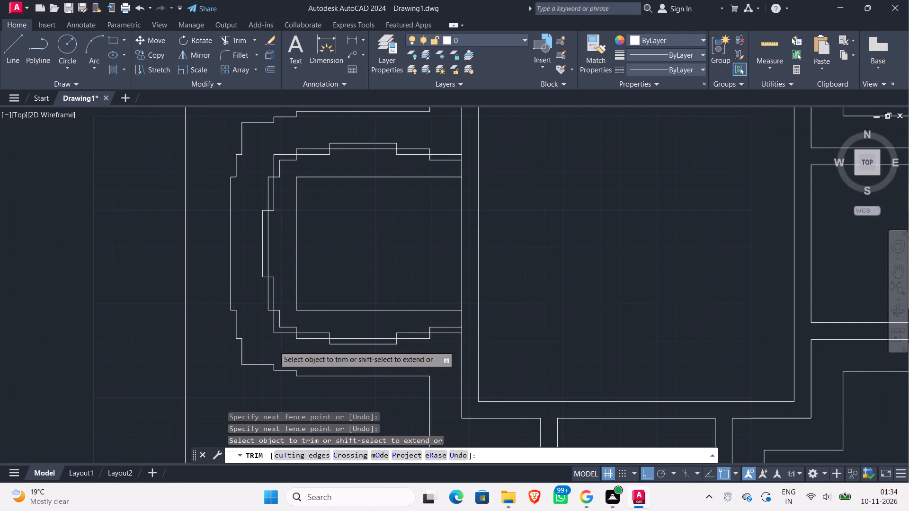
scroll(274, 346, down, 1)
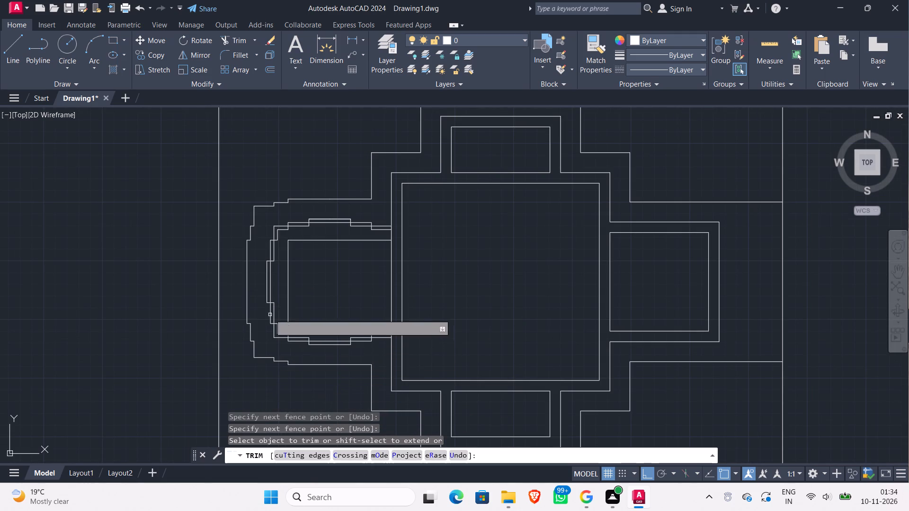
scroll(265, 293, up, 2)
scroll(243, 280, down, 1)
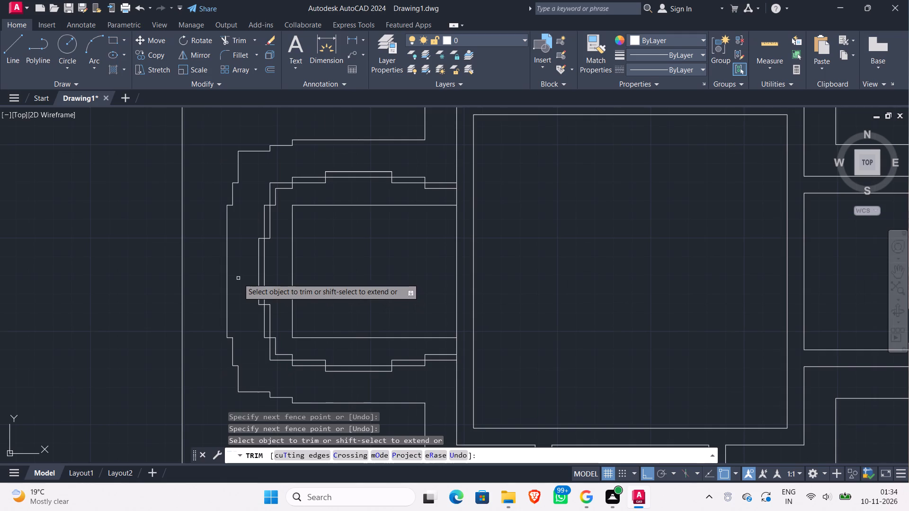
scroll(238, 278, down, 1)
middle_drag(285, 384, 147, 354)
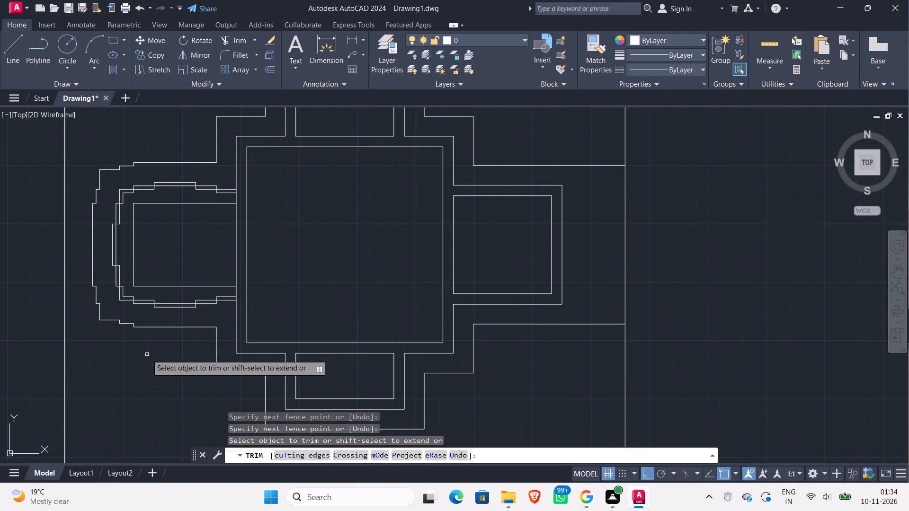
scroll(511, 363, down, 1)
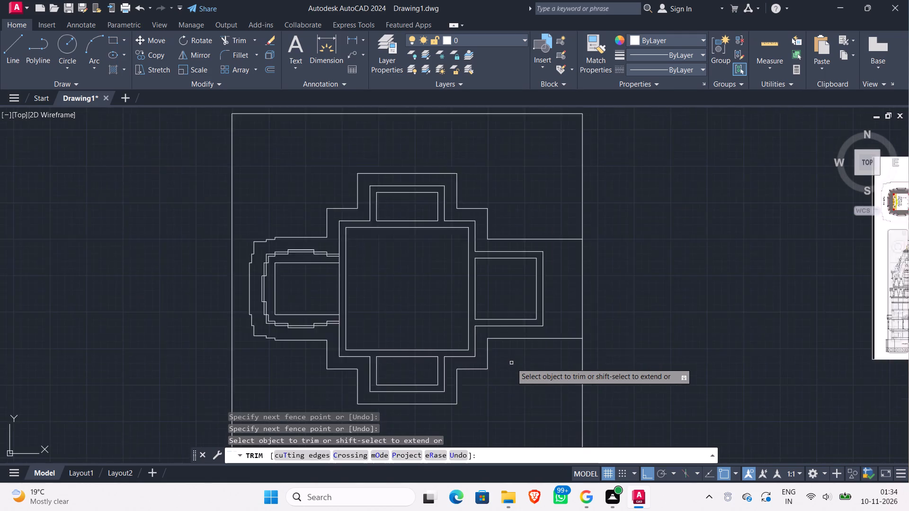
scroll(511, 363, down, 1)
scroll(750, 278, up, 3)
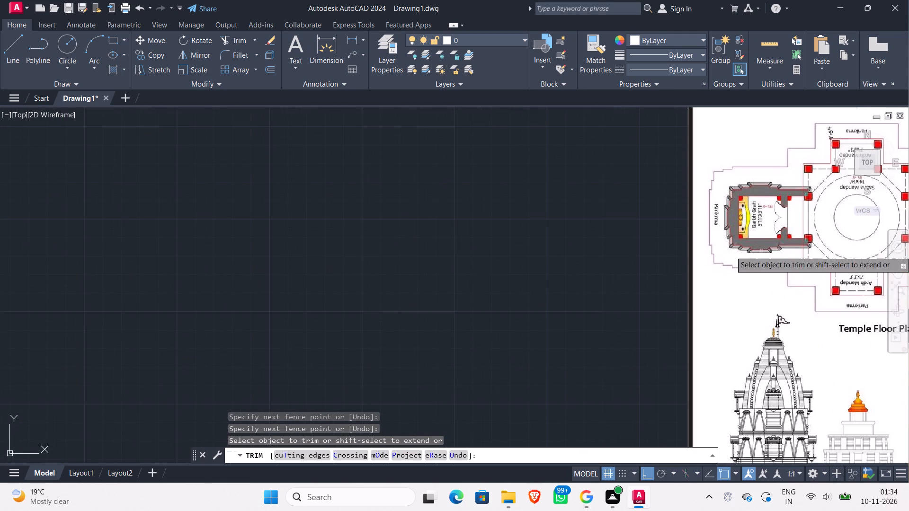
scroll(535, 324, down, 2)
middle_drag(458, 334, 461, 331)
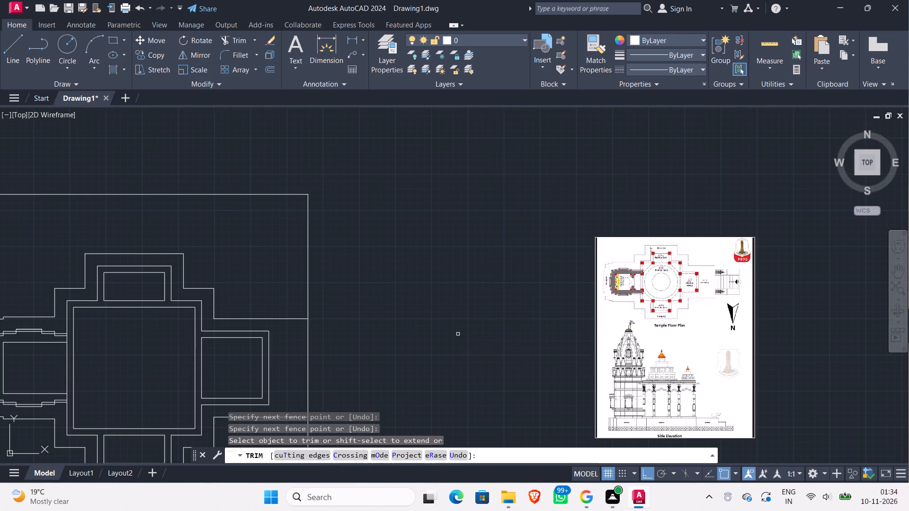
middle_drag(461, 331, 512, 304)
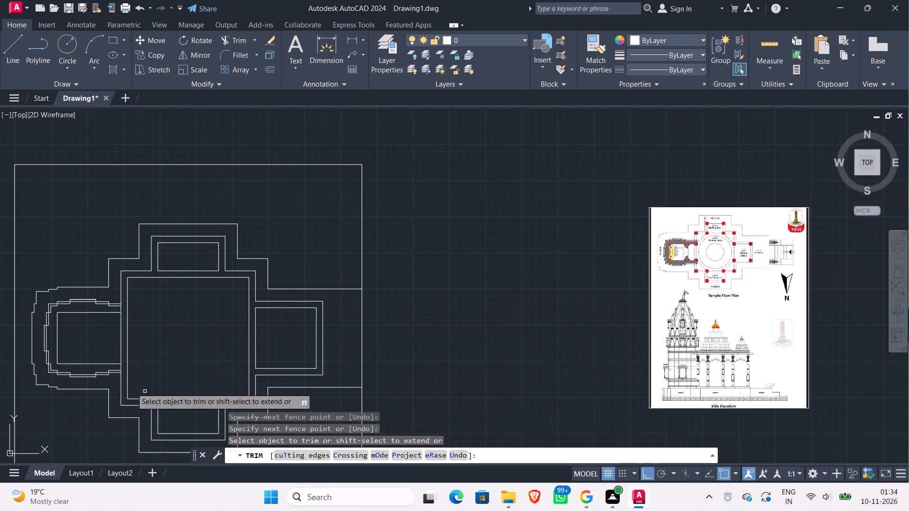
scroll(80, 341, up, 2)
scroll(663, 273, down, 2)
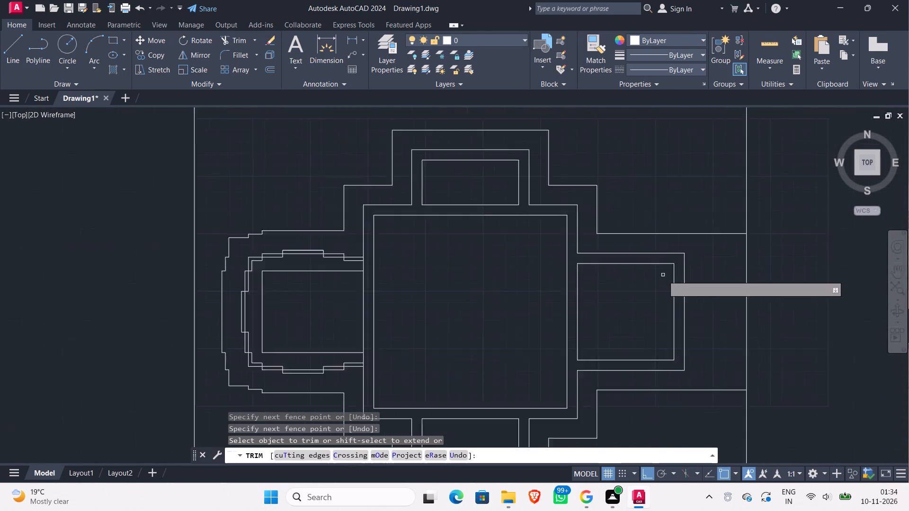
Examine the stepped wall profile and corner details around the Garbh Grah in the reference temple floor plan.
middle_drag(732, 288, 422, 333)
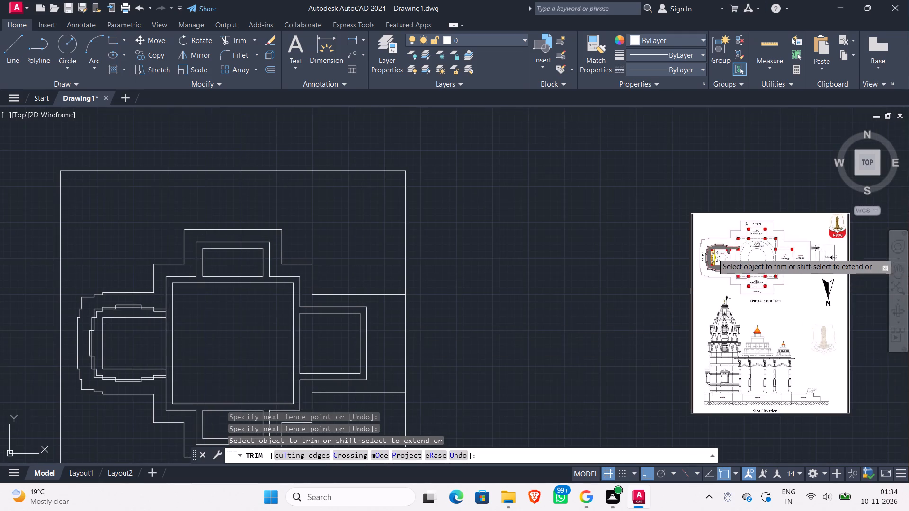
scroll(713, 253, up, 2)
scroll(679, 236, up, 2)
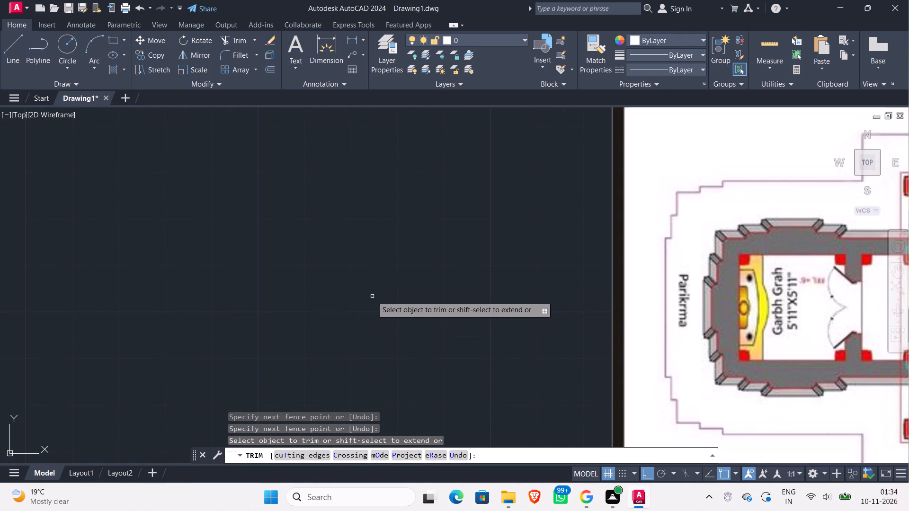
scroll(373, 294, down, 2)
middle_drag(371, 298, 476, 237)
scroll(447, 243, down, 1)
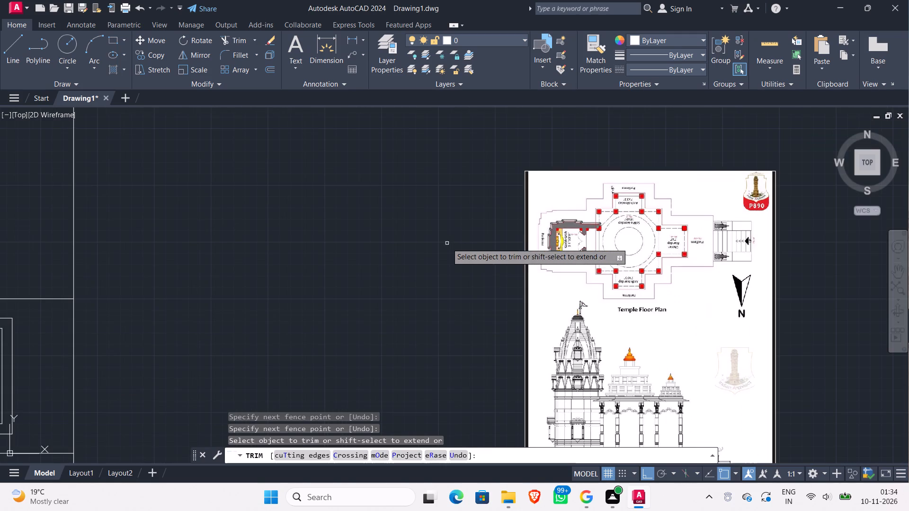
middle_drag(398, 266, 474, 255)
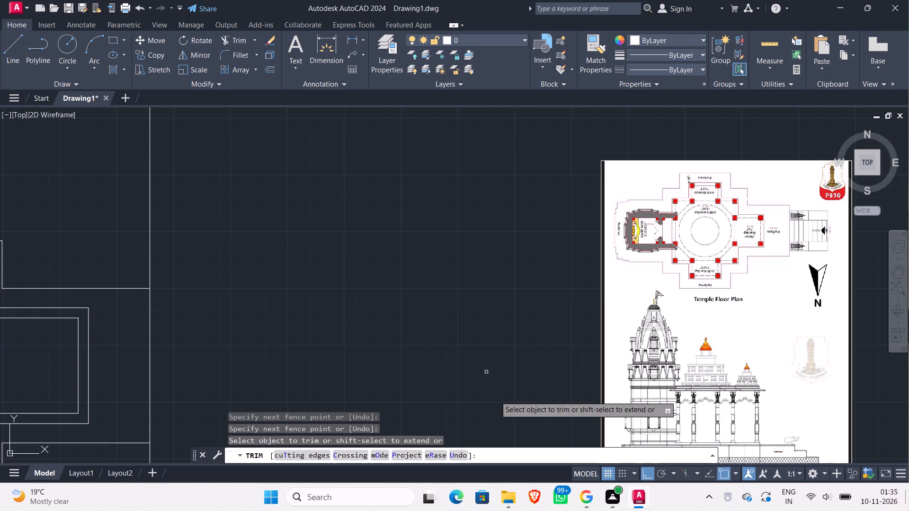
scroll(646, 224, up, 2)
scroll(611, 185, up, 3)
scroll(659, 208, down, 2)
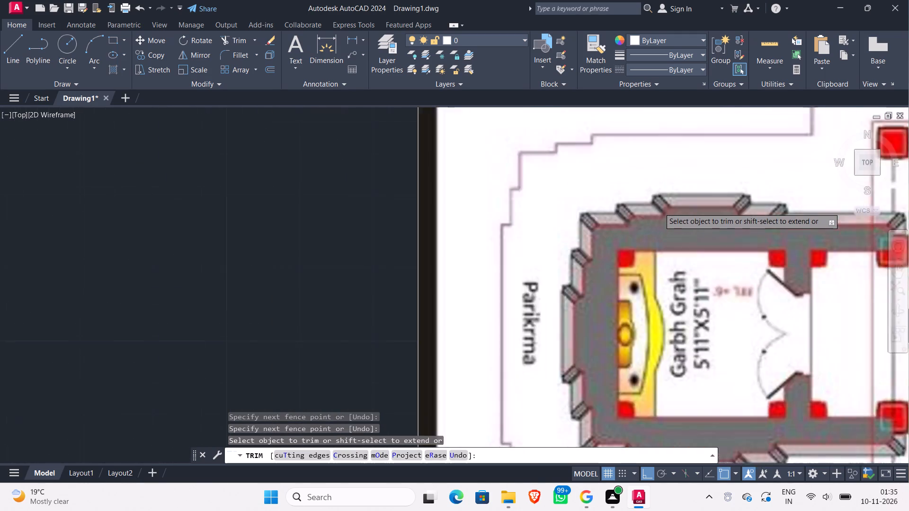
scroll(659, 208, down, 2)
scroll(656, 211, up, 4)
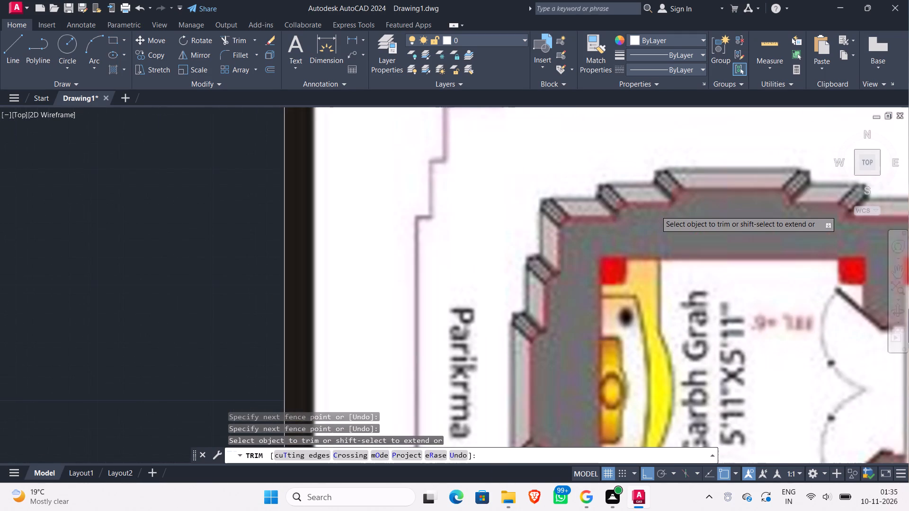
scroll(656, 211, down, 3)
scroll(636, 230, up, 3)
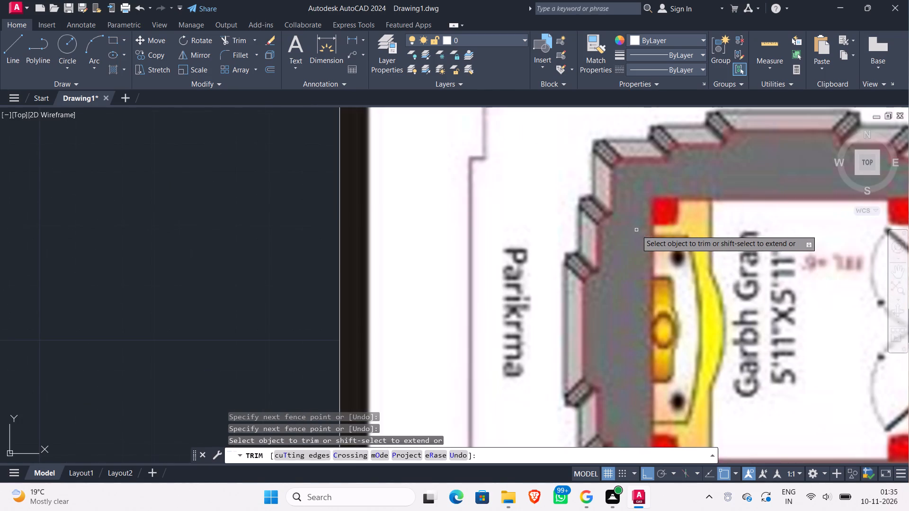
scroll(445, 301, down, 2)
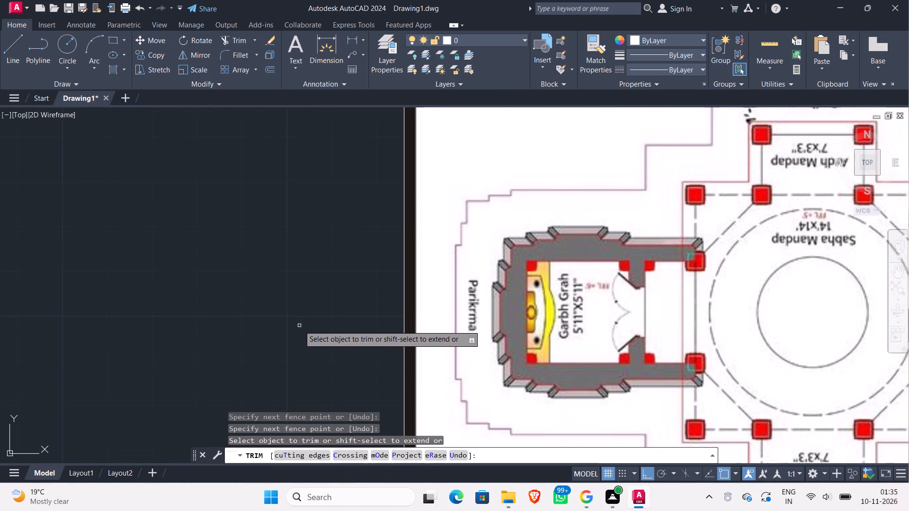
Inspect the western chamber's stepped wall lines in the drawn plan against the reference, and leave the Trim command.
middle_drag(299, 325, 427, 268)
scroll(329, 304, down, 4)
middle_drag(324, 307, 466, 285)
middle_drag(245, 358, 390, 316)
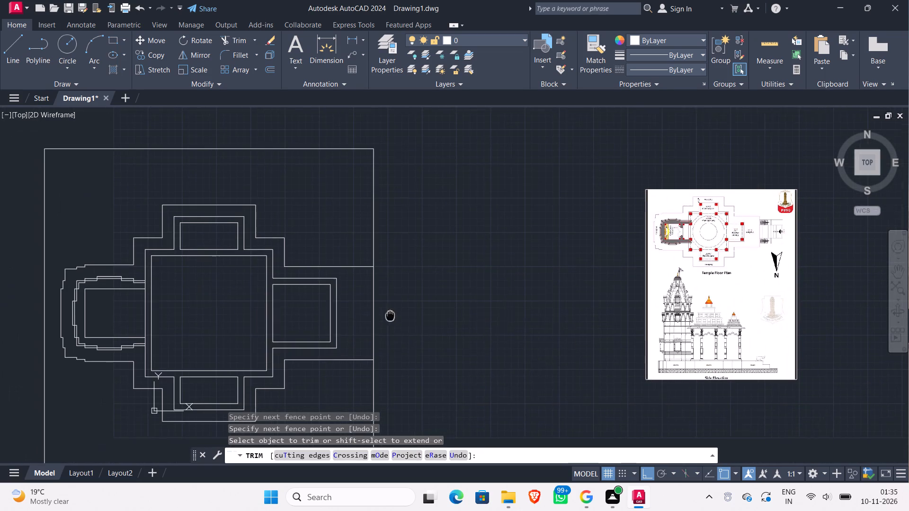
middle_drag(390, 316, 391, 316)
middle_drag(211, 322, 330, 313)
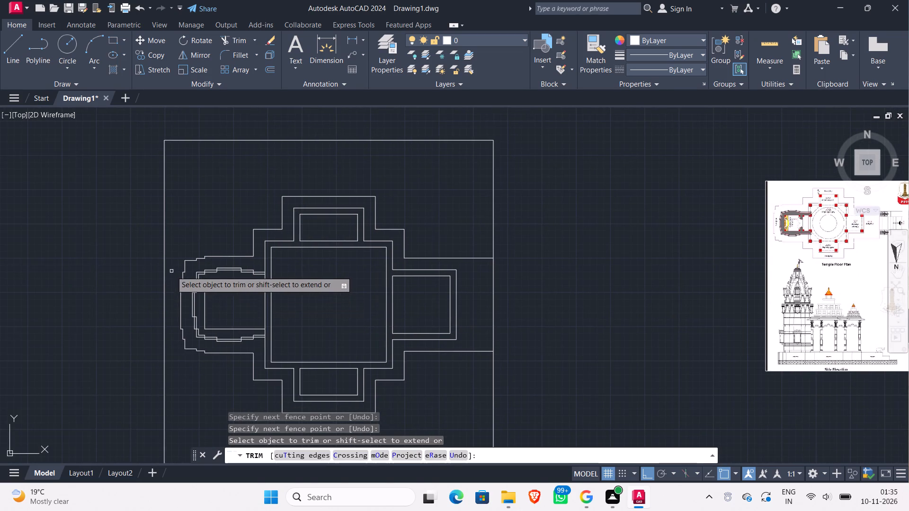
scroll(171, 271, up, 2)
scroll(218, 259, up, 2)
middle_drag(218, 258, 221, 258)
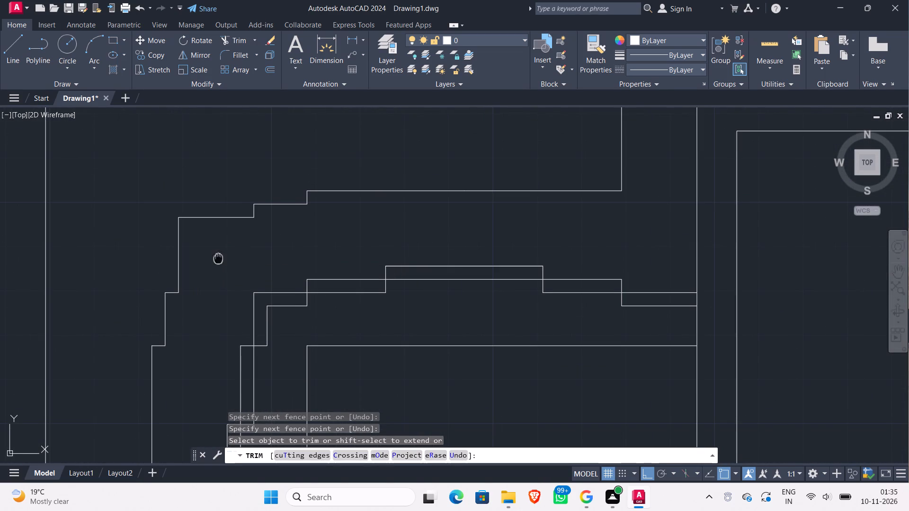
middle_drag(221, 258, 226, 256)
scroll(229, 255, down, 2)
middle_drag(229, 255, 285, 199)
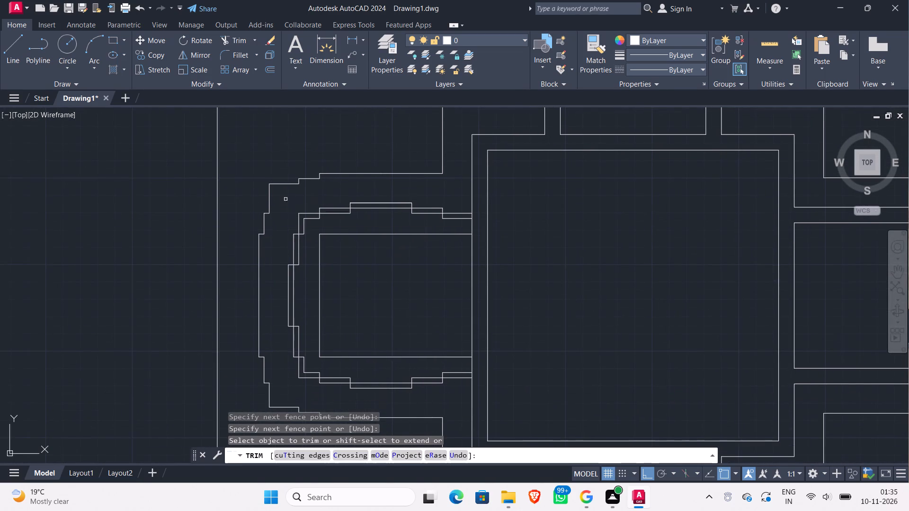
middle_drag(268, 340, 268, 327)
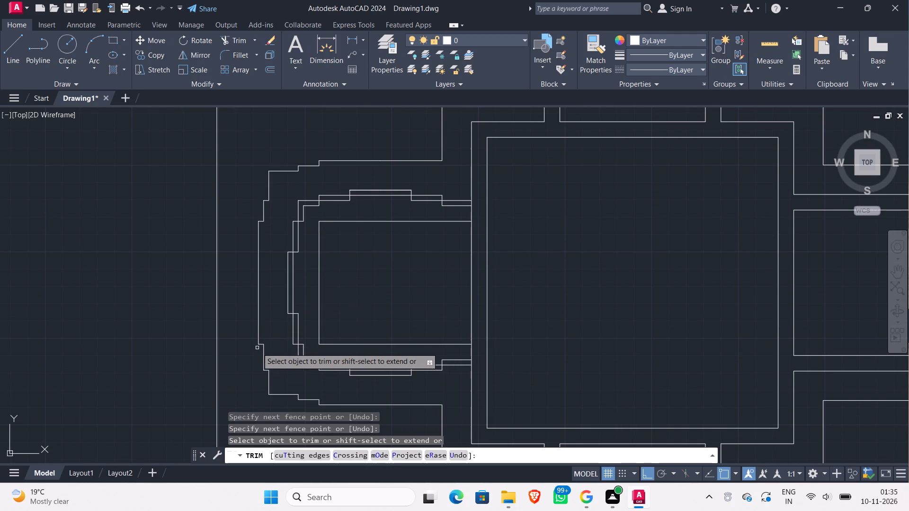
scroll(282, 335, up, 1)
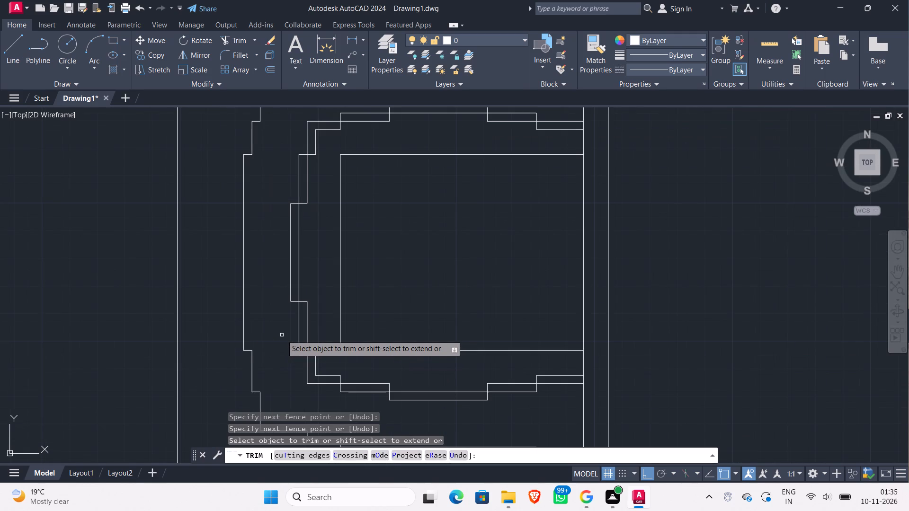
key(Escape)
key(Escape)
Offset both short horizontal end edges of the west wall's central projection 3" inward, toward the middle of the projection.
middle_drag(267, 322, 256, 333)
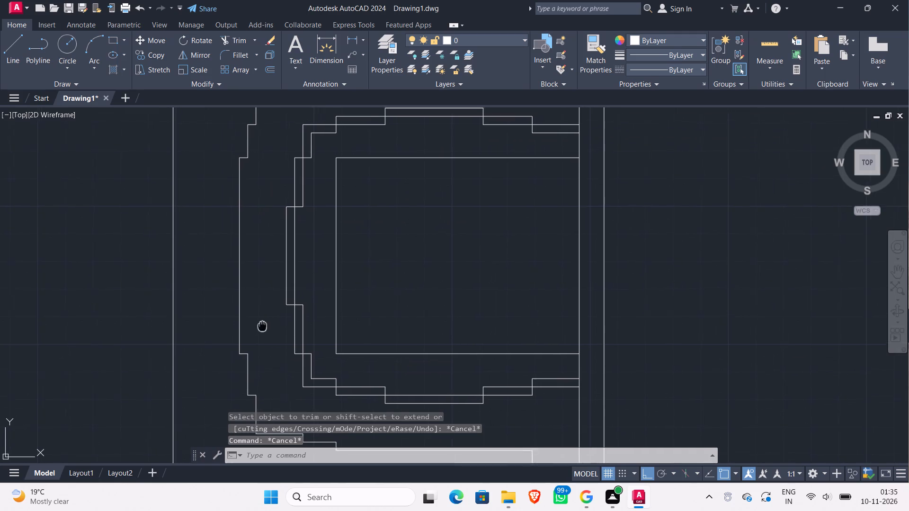
middle_drag(256, 333, 256, 333)
scroll(255, 330, down, 2)
scroll(268, 310, up, 3)
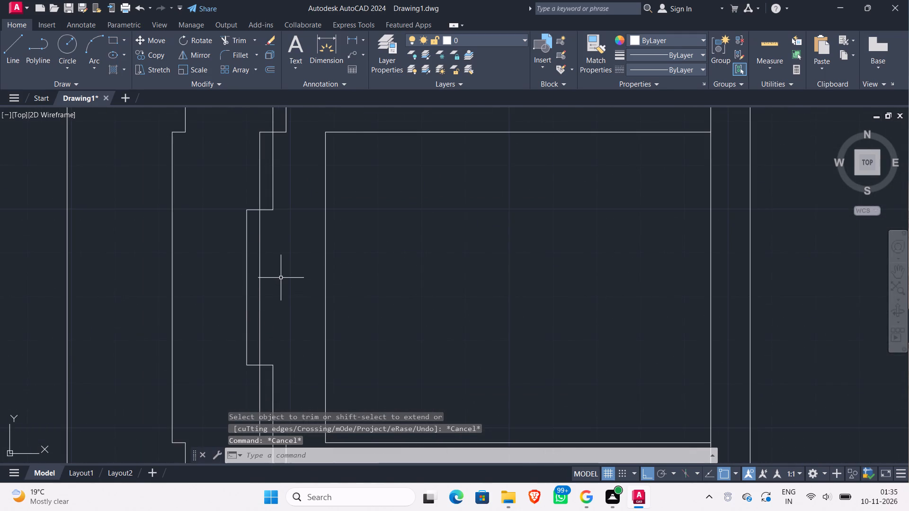
scroll(281, 276, down, 1)
scroll(278, 252, up, 1)
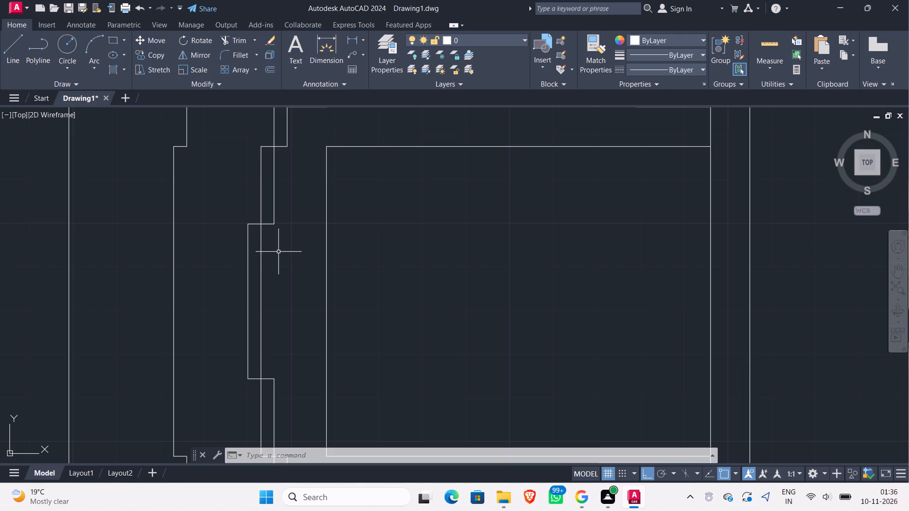
key(o)
key(Return)
key(Return)
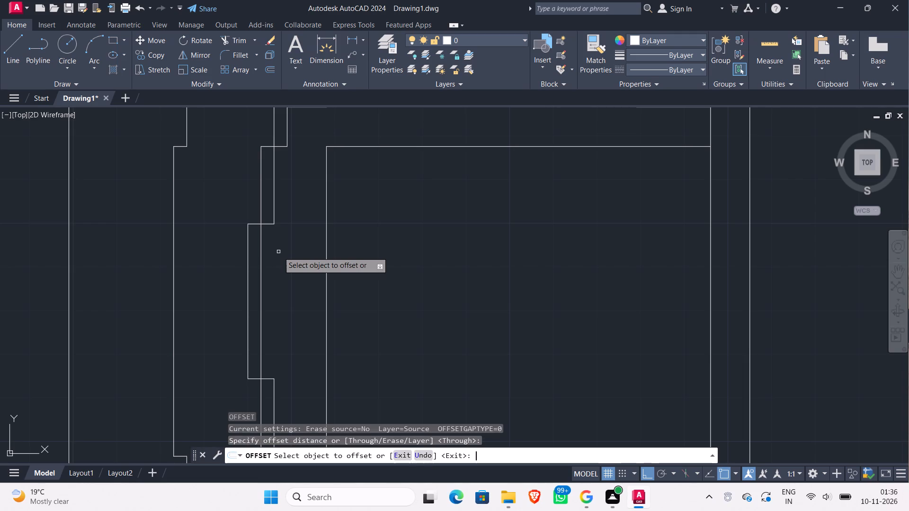
click(267, 225)
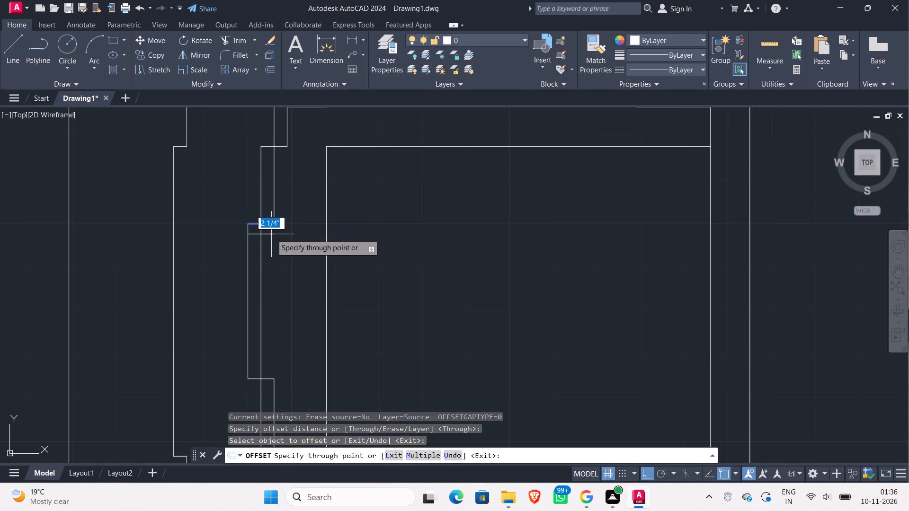
key(3)
key(shift+quotedbl)
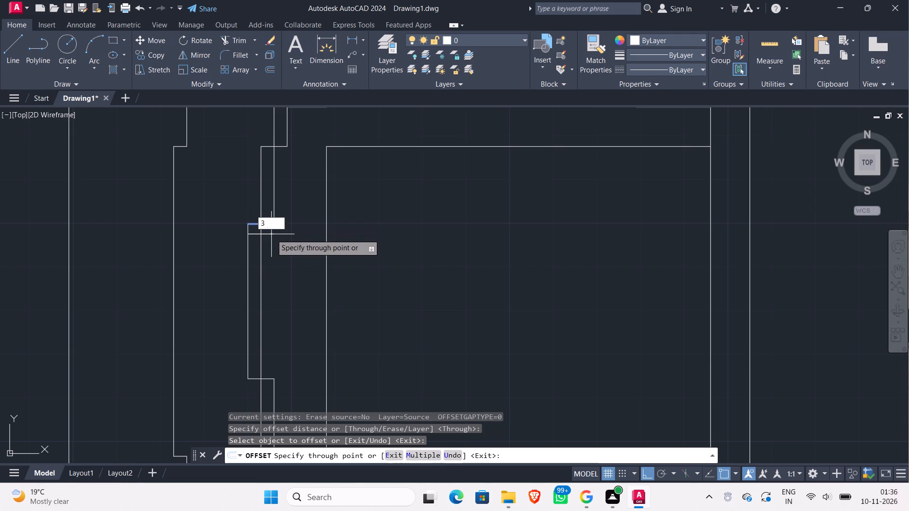
key(Return)
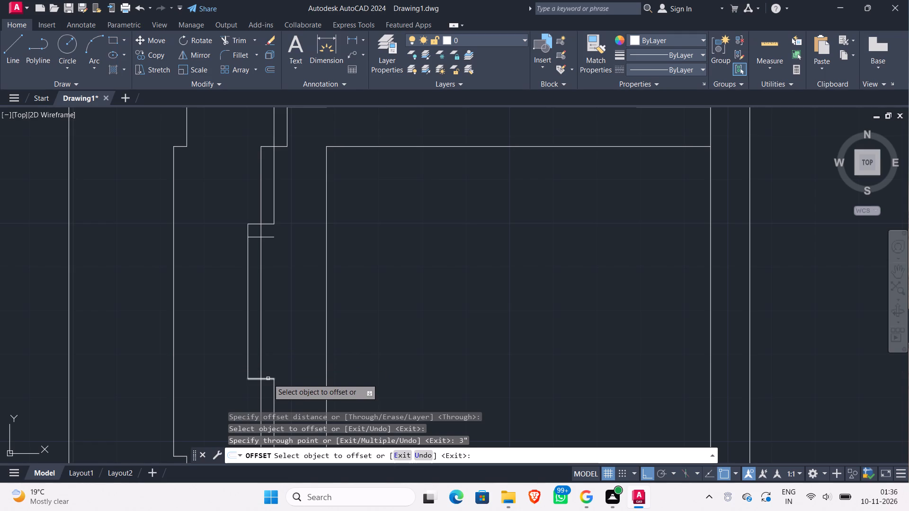
click(268, 379)
key(3)
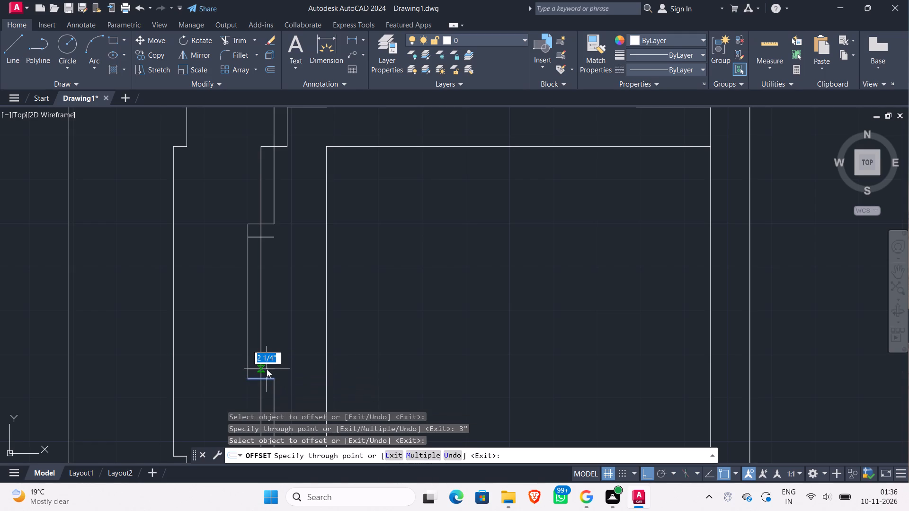
key(shift+quotedbl)
key(Return)
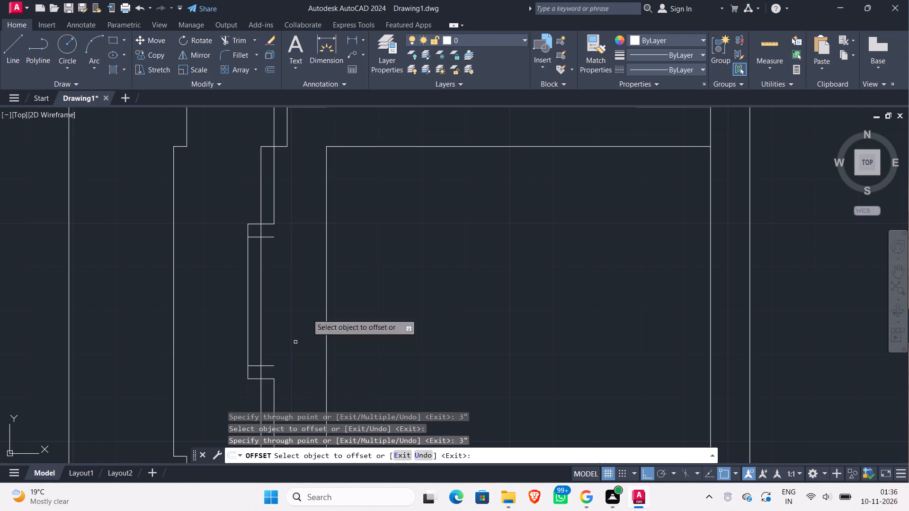
Offset the short horizontal step edges near the chamber's north-west and south-west corners 3" toward the middle of the west wall.
click(277, 147)
key(3)
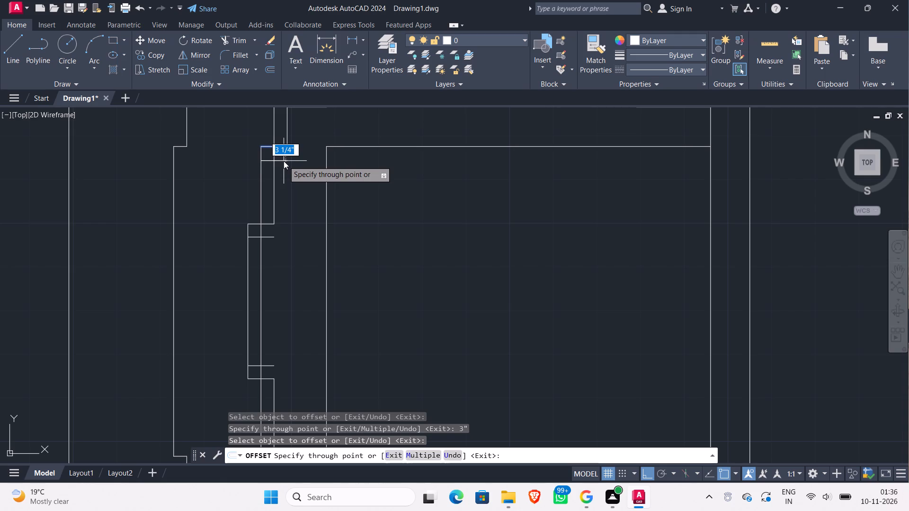
key(shift+quotedbl)
key(Return)
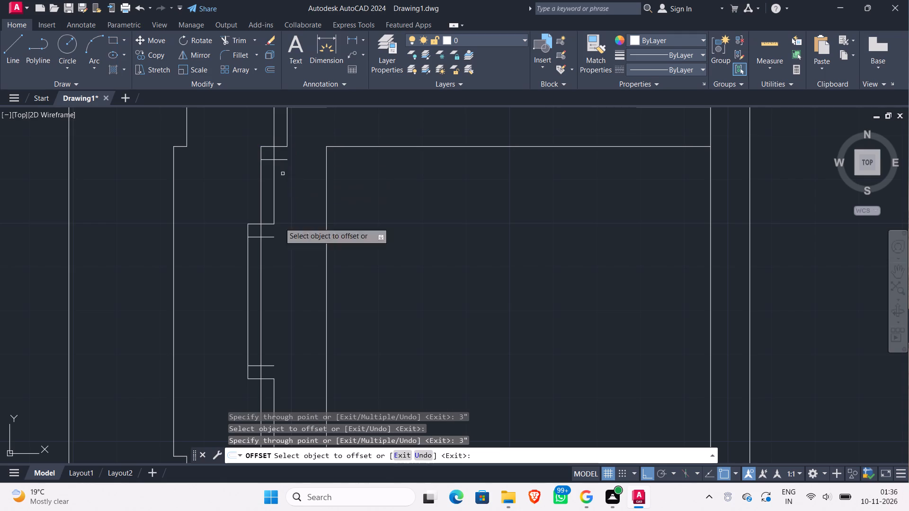
middle_drag(266, 343, 249, 185)
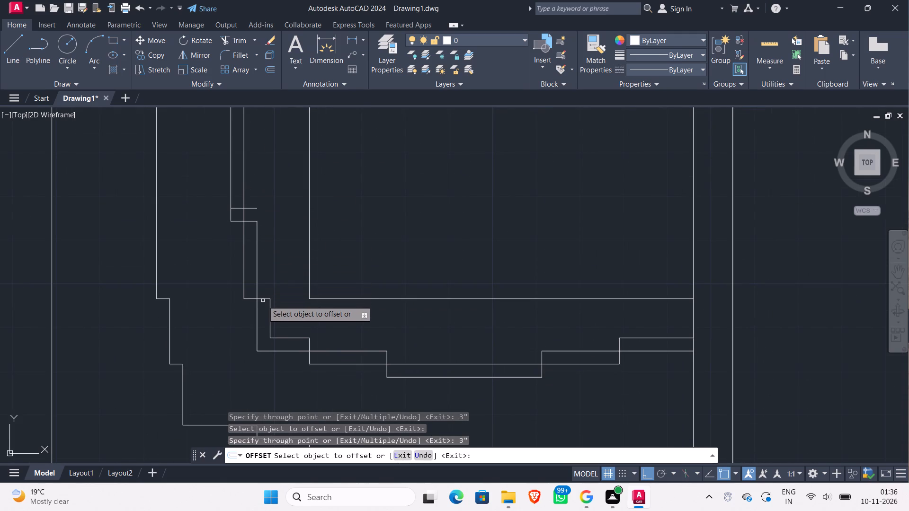
click(266, 299)
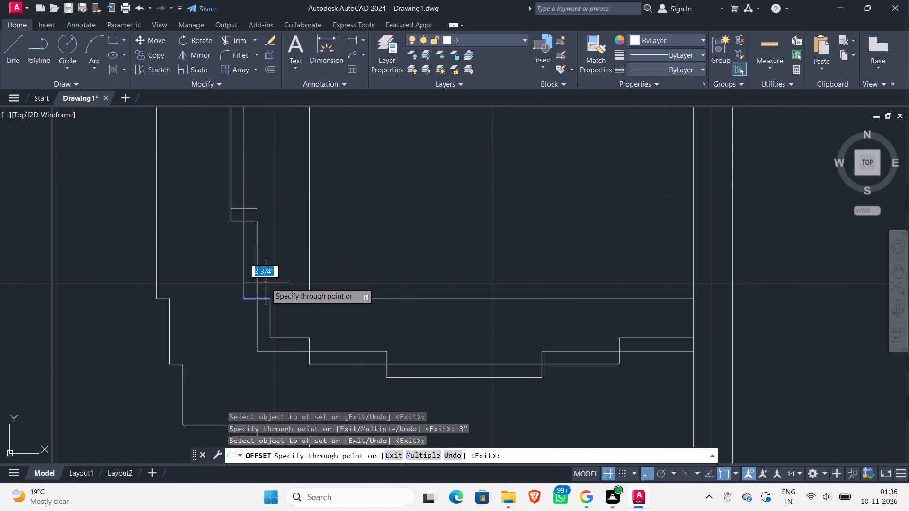
key(3)
key(shift+quotedbl)
key(Return)
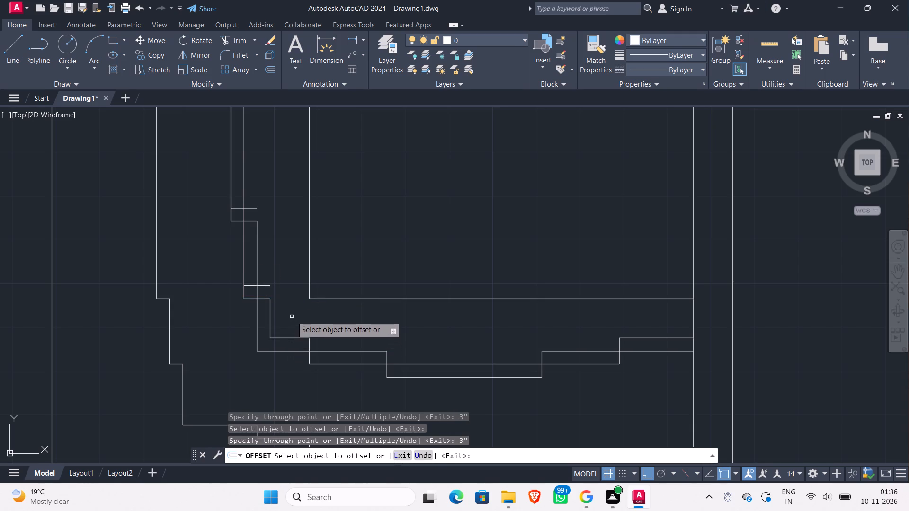
Offset the south wall's western outer step edge and the west end of its central projection 3" toward the wall's middle.
click(308, 348)
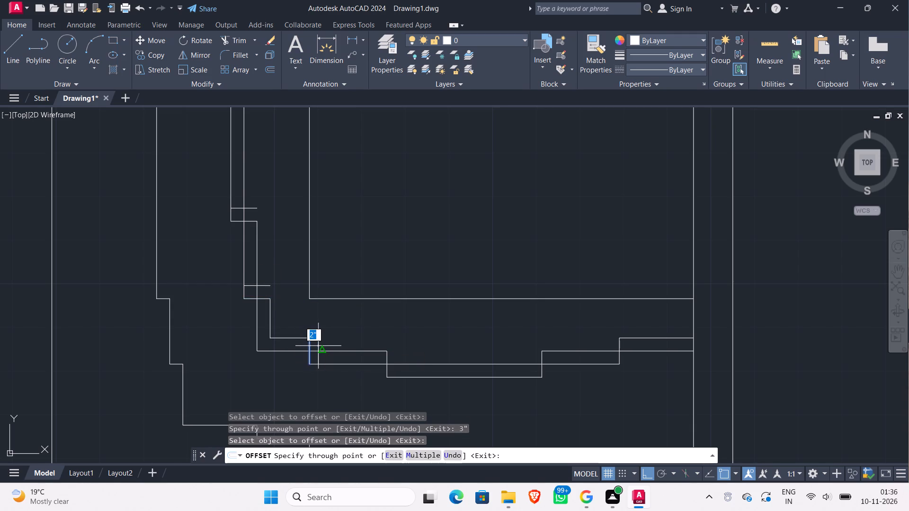
key(3)
key(shift+quotedbl)
key(Return)
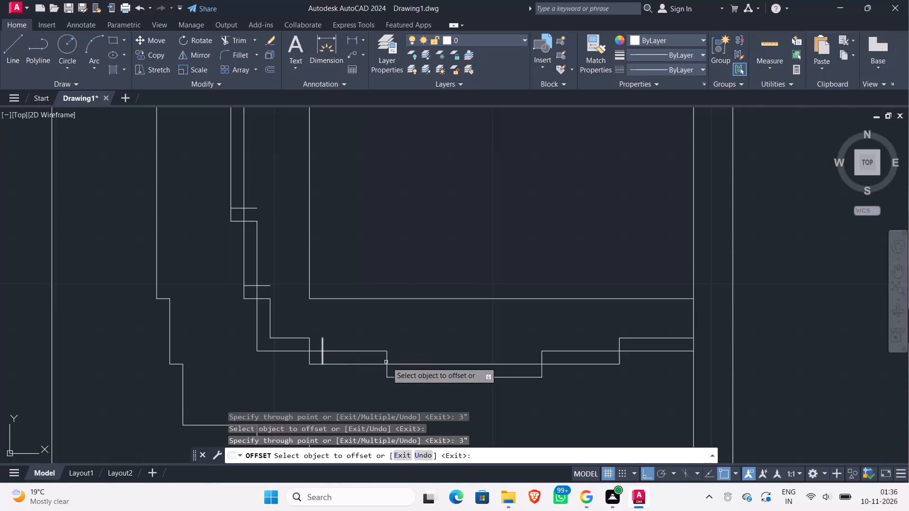
click(387, 359)
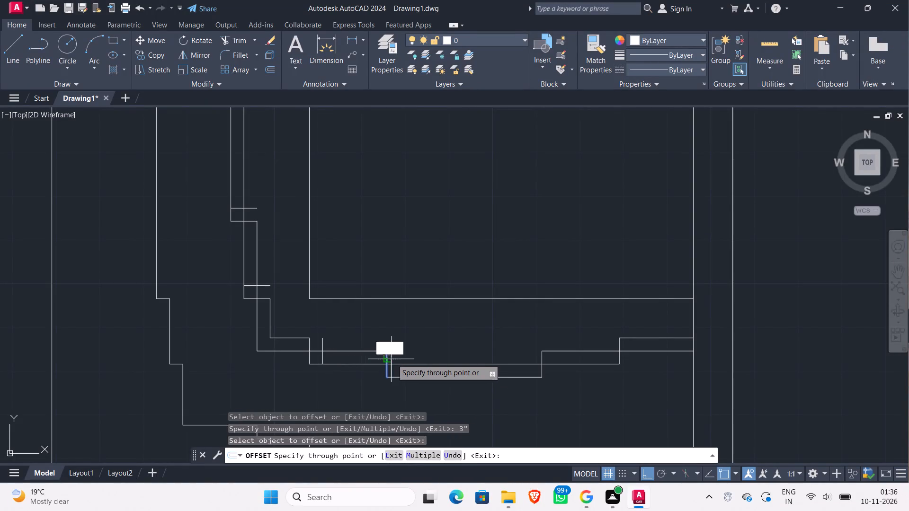
key(3)
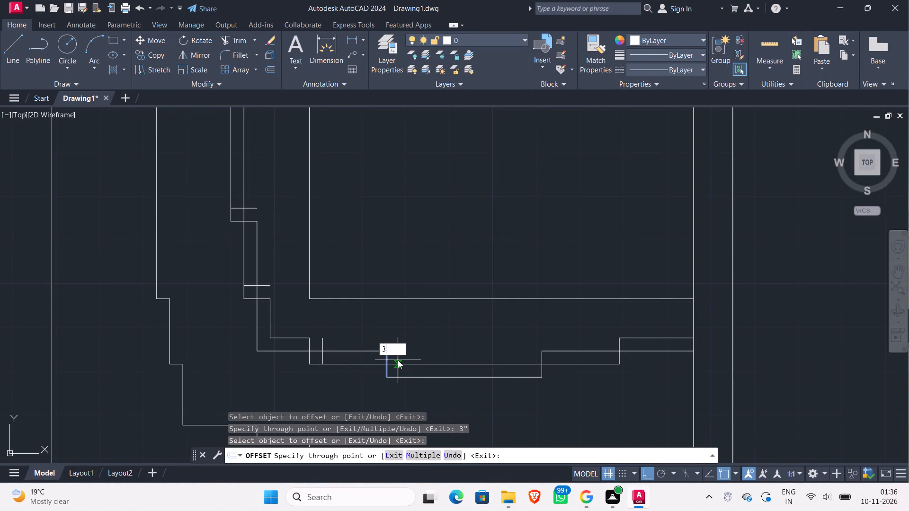
key(shift+quotedbl)
key(Return)
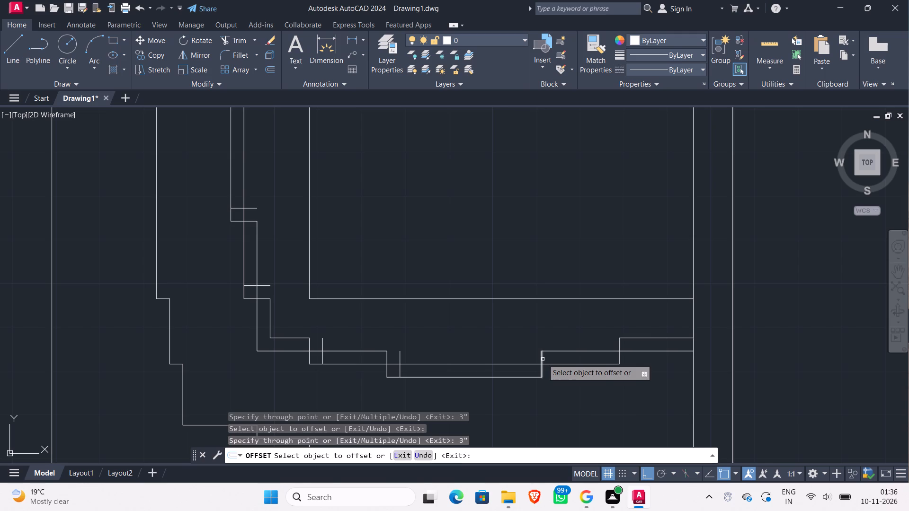
Offset the east end of the south wall's central projection and the eastern outer step edge 3" toward the wall's middle.
click(543, 359)
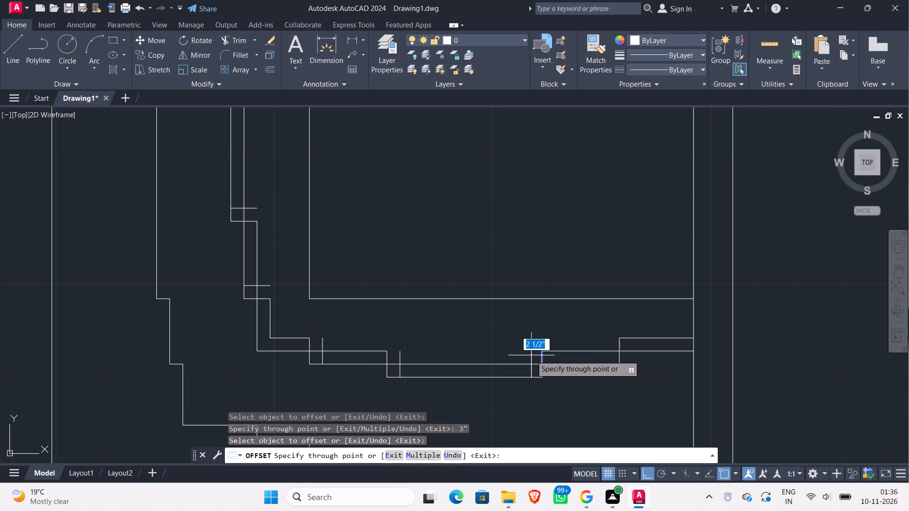
key(3)
key(shift+quotedbl)
key(Return)
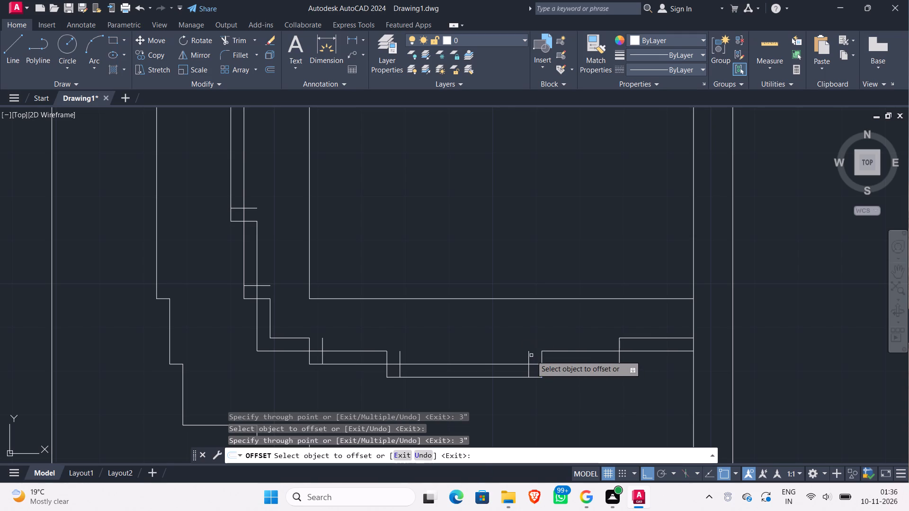
click(619, 344)
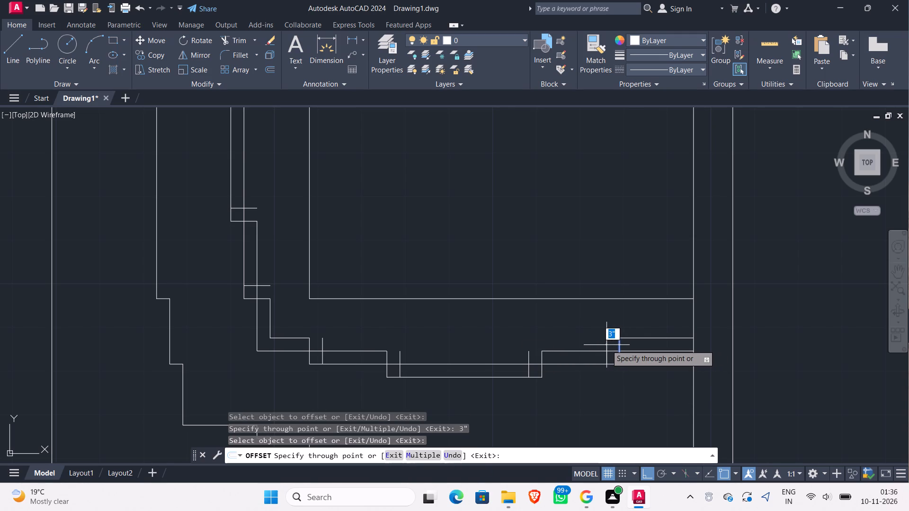
key(3)
key(shift+quotedbl)
key(Return)
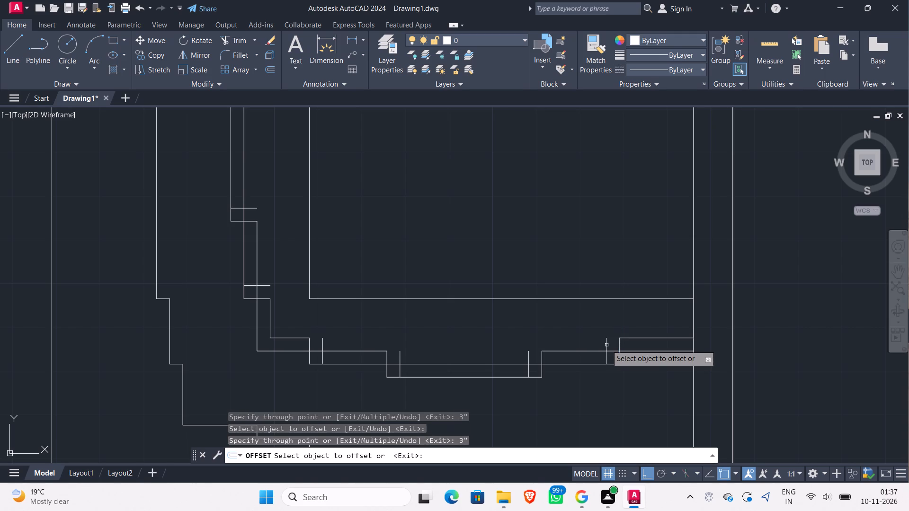
Offset the north wall's western outer step edge and the west end of its central projection 3" toward the wall's middle.
scroll(562, 332, down, 1)
middle_drag(562, 330, 566, 472)
scroll(415, 238, up, 1)
click(402, 229)
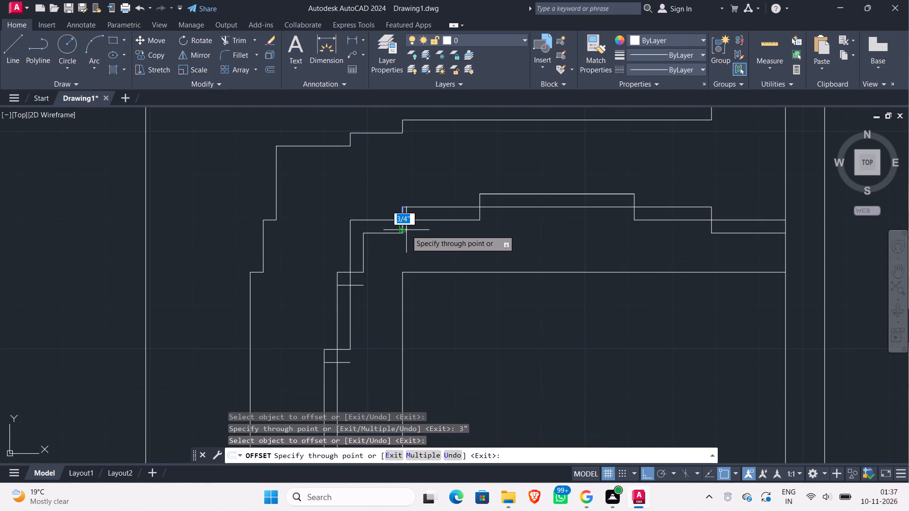
key(3)
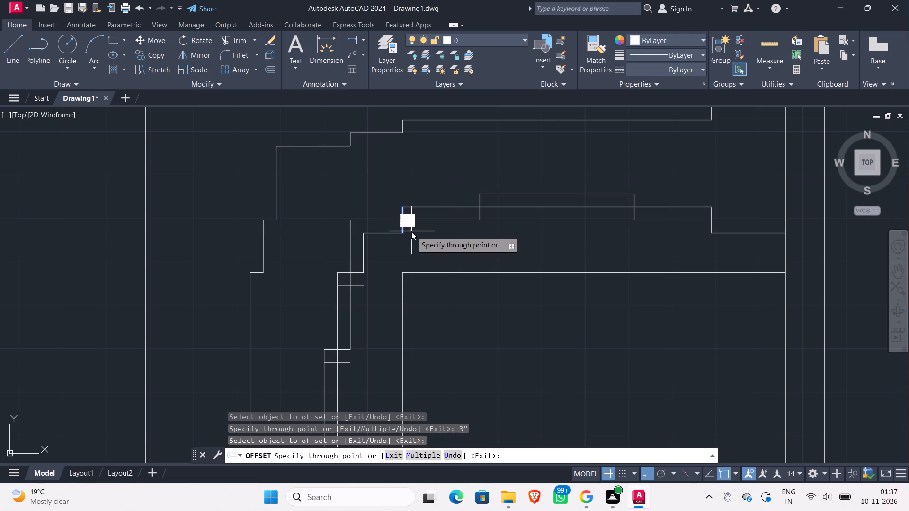
key(shift+quotedbl)
key(Return)
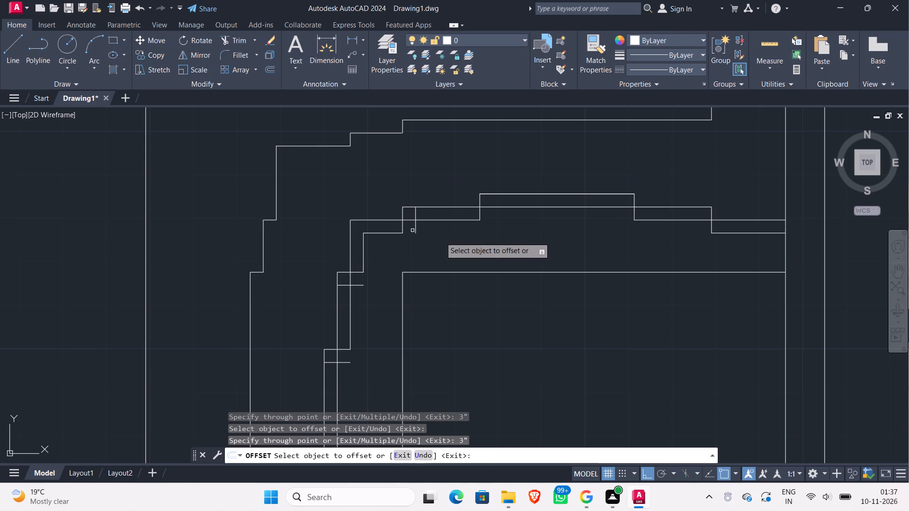
click(481, 212)
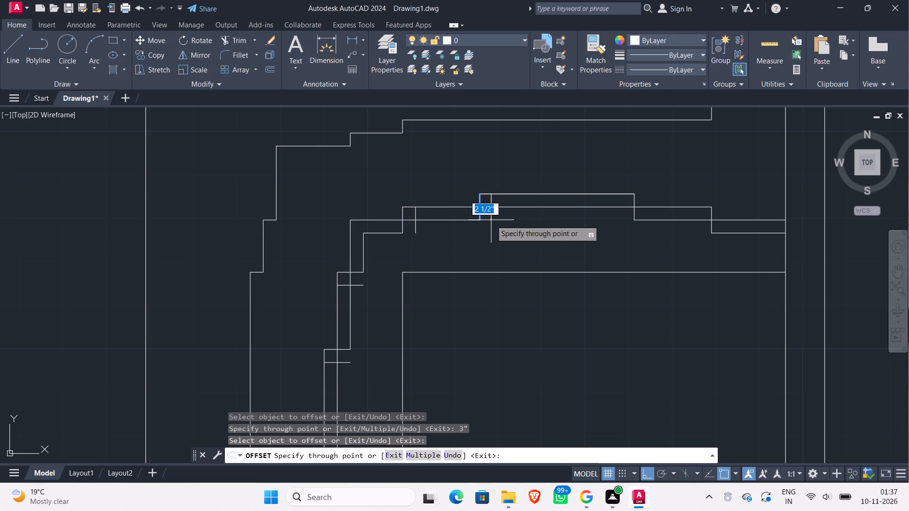
key(3)
key(shift+quotedbl)
key(Return)
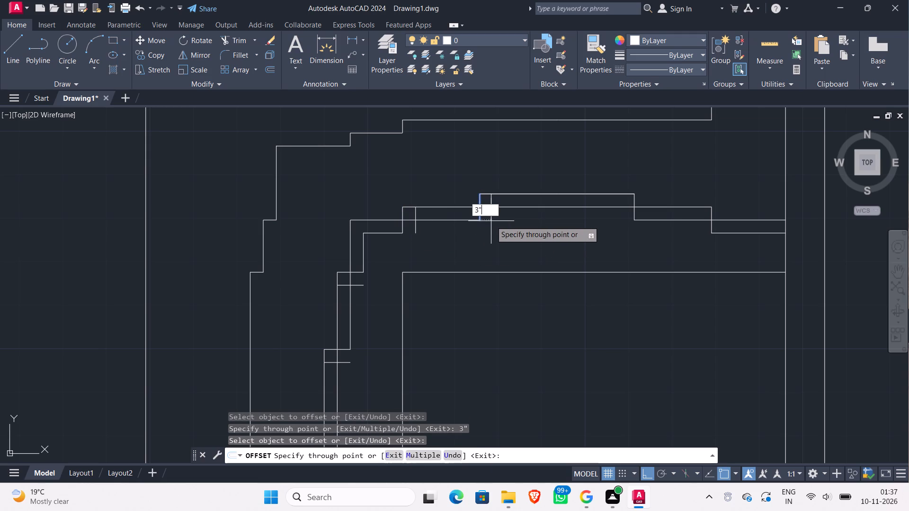
Offset the east end of the north wall's central projection and the eastern outer step edge 3" toward the wall's middle, ending Offset.
click(634, 214)
key(3)
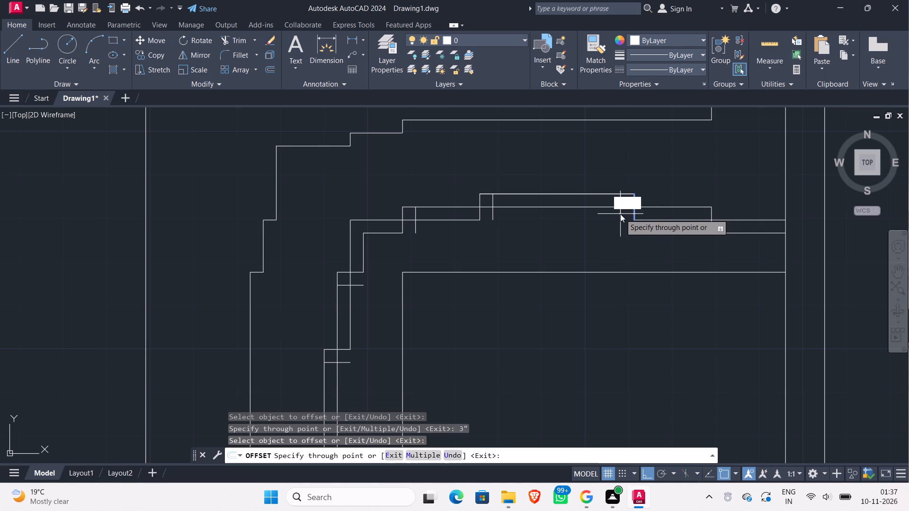
key(shift+quotedbl)
key(Return)
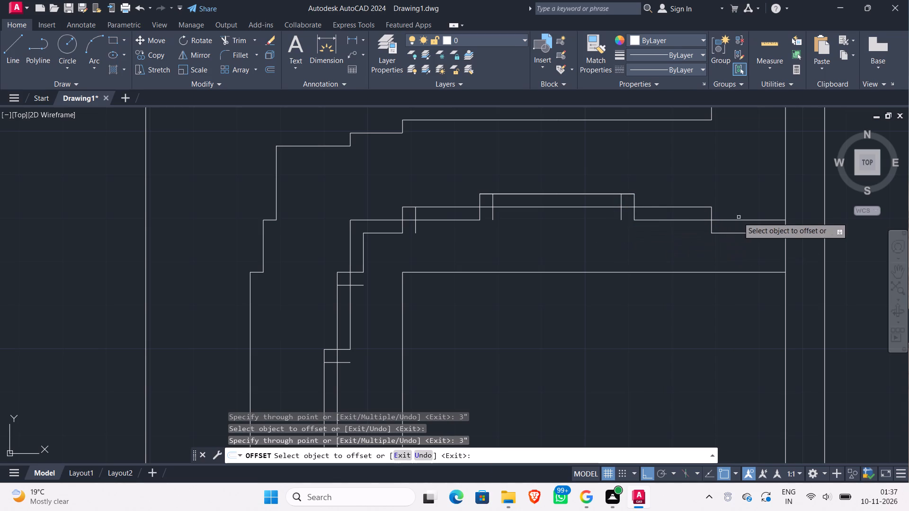
click(713, 228)
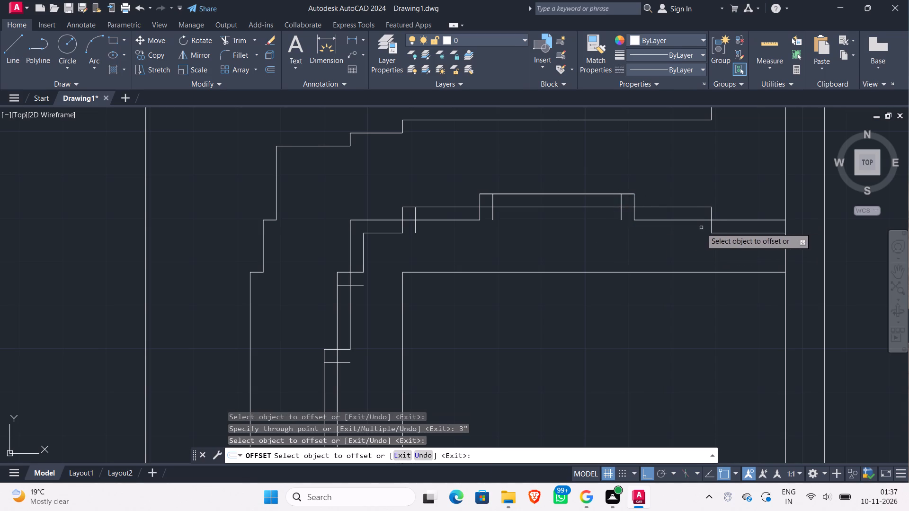
click(710, 228)
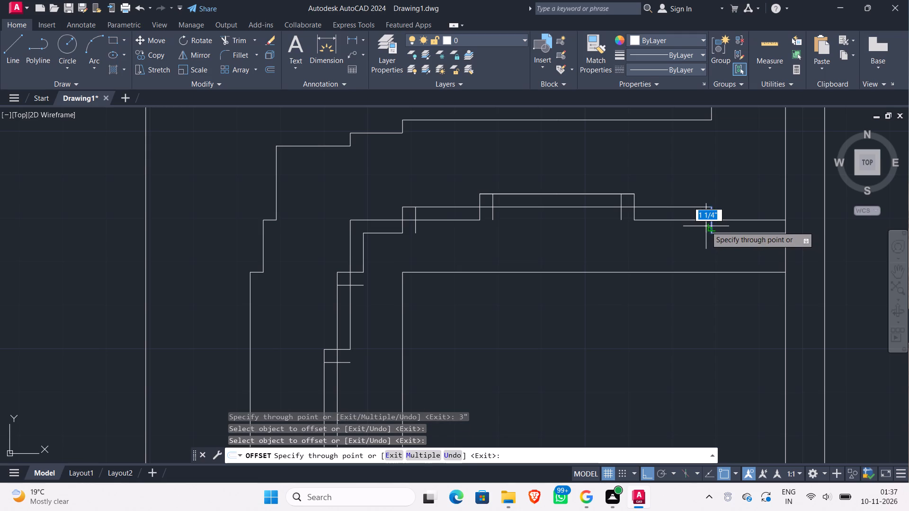
key(3)
key(shift+quotedbl)
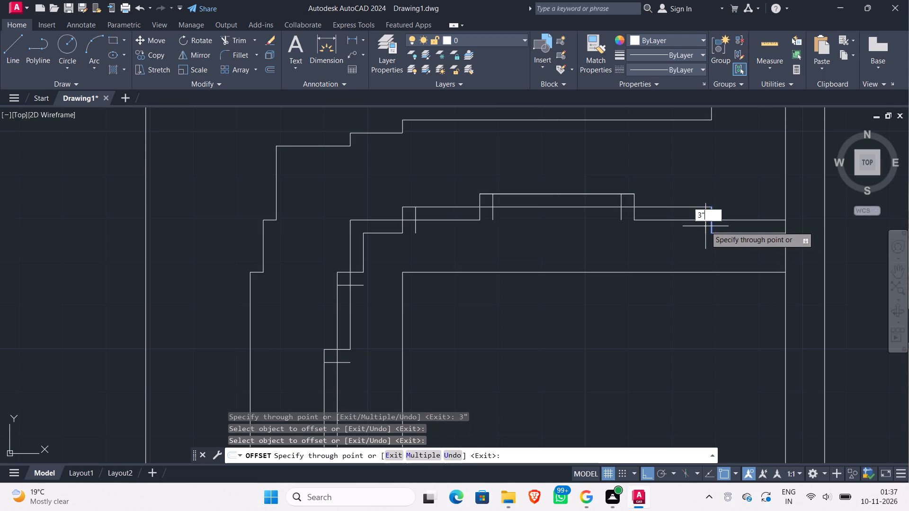
key(Return)
key(Escape)
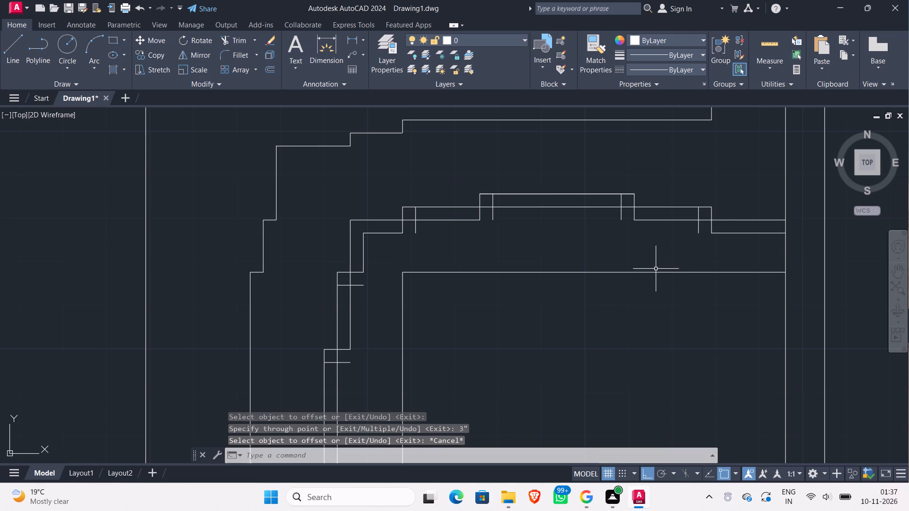
Using Trim's extend mode, lengthen the north wall's horizontal lines to the new offset lines at its two western steps.
text(tr)
key(Return)
key(Return)
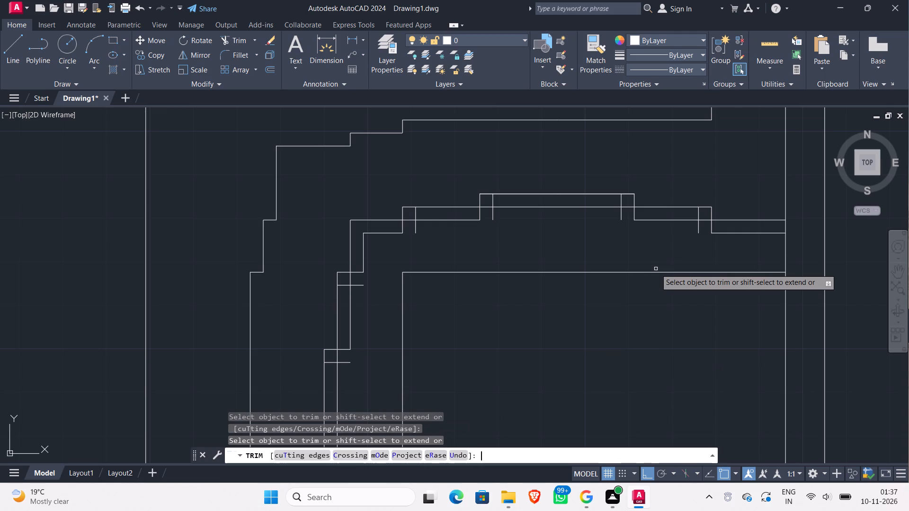
scroll(618, 348, down, 1)
middle_drag(618, 350, 524, 161)
scroll(522, 182, down, 1)
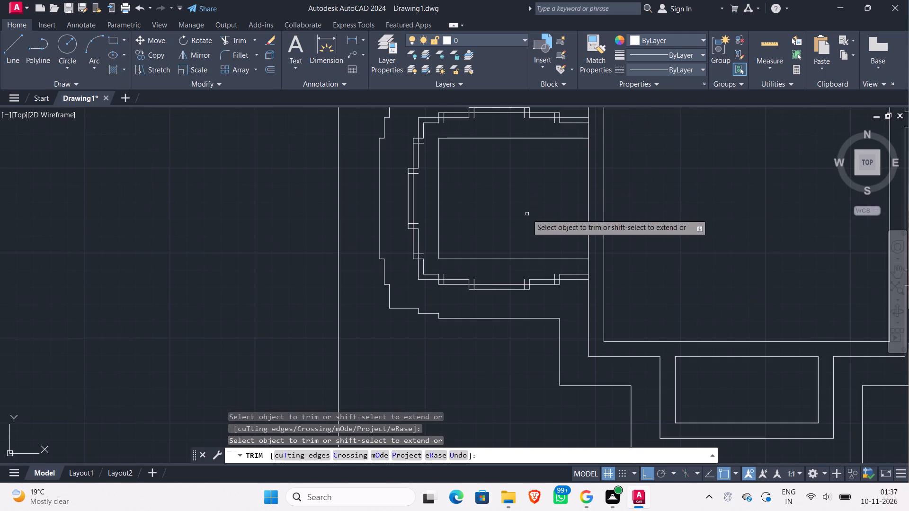
middle_drag(527, 215, 520, 278)
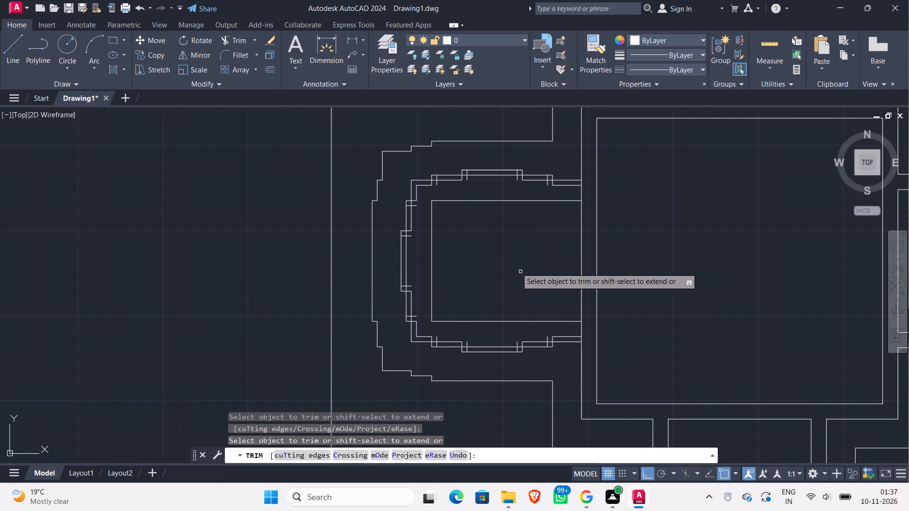
scroll(472, 185, up, 2)
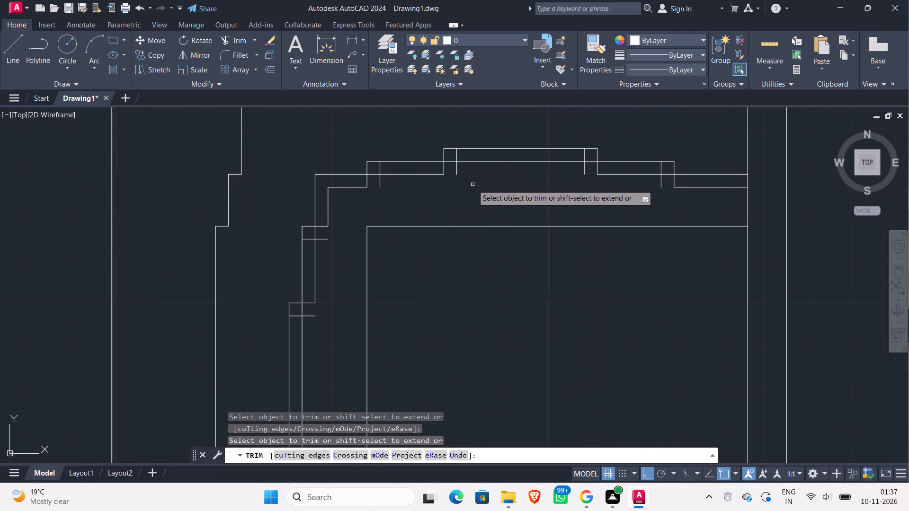
shift+click(433, 184)
shift+click(430, 169)
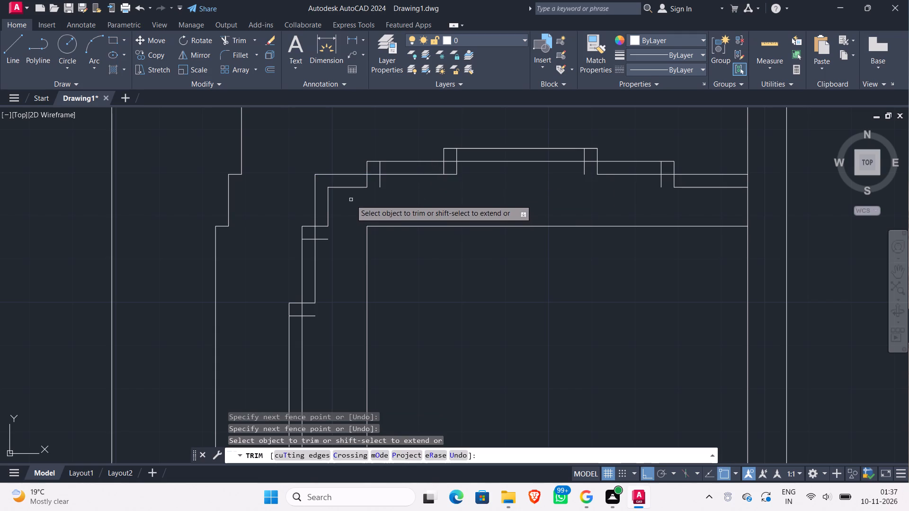
shift+click(350, 199)
shift+click(351, 185)
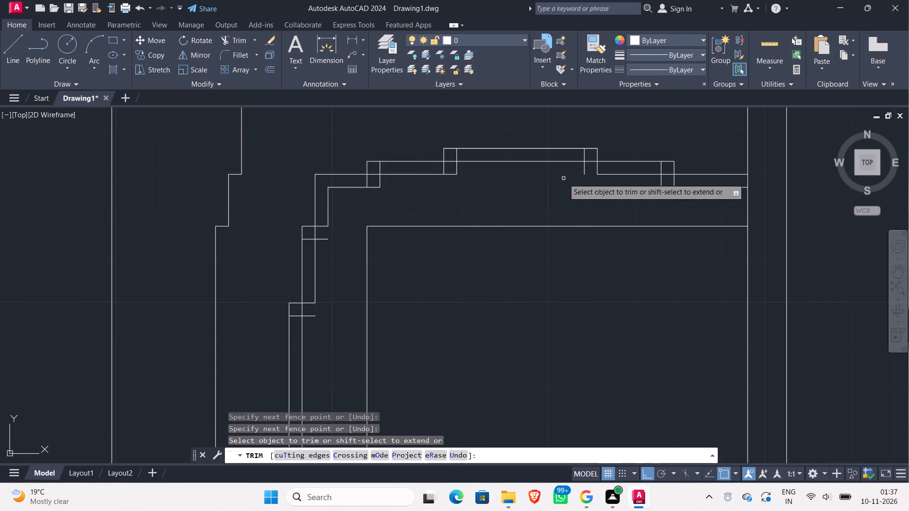
Extend the north wall's horizontal lines to the offset lines at its two eastern steps, trimming the stray vertical overrun below the outer step.
shift+click(605, 179)
shift+click(602, 169)
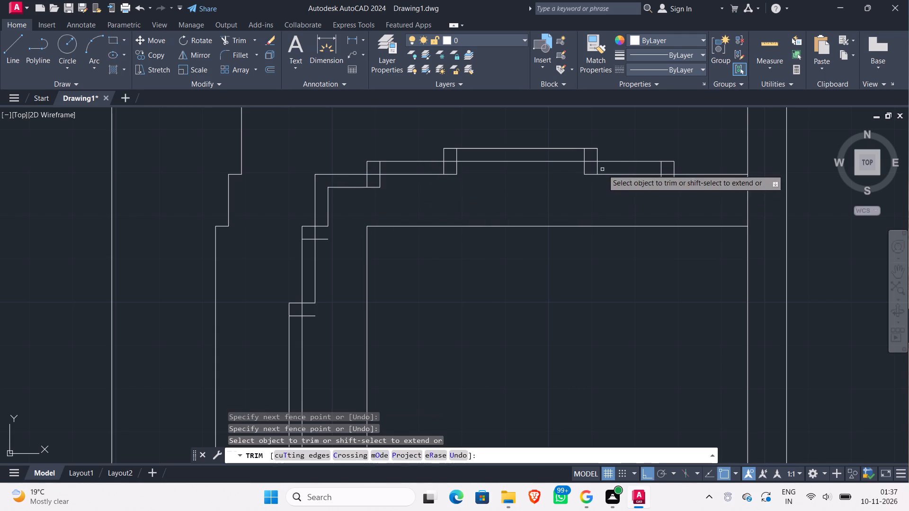
shift+click(686, 191)
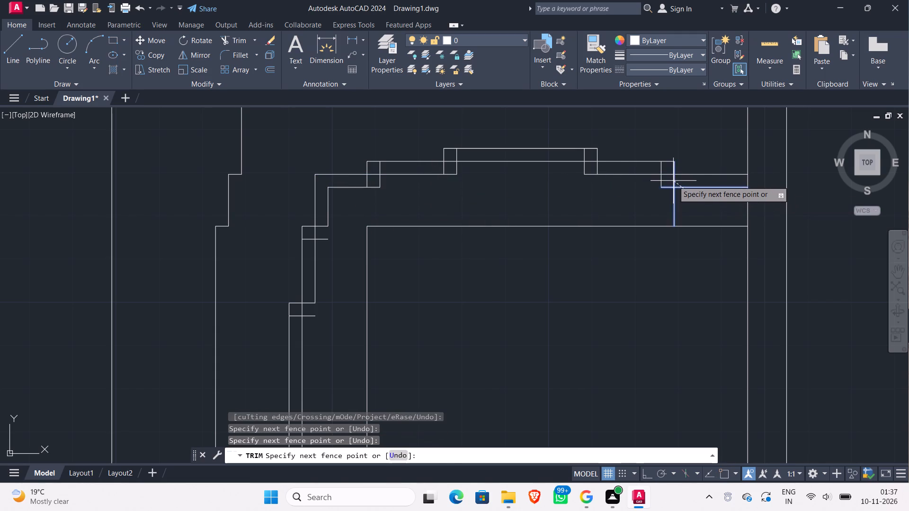
shift+click(673, 181)
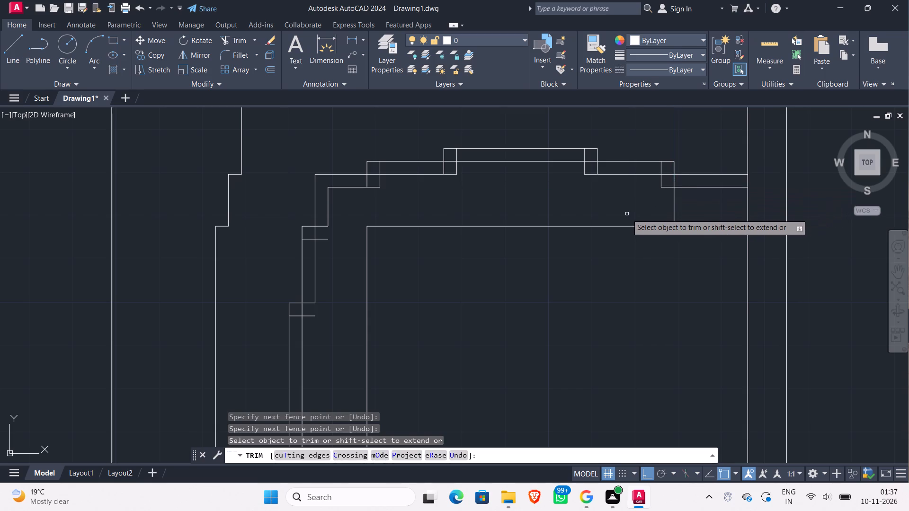
click(678, 204)
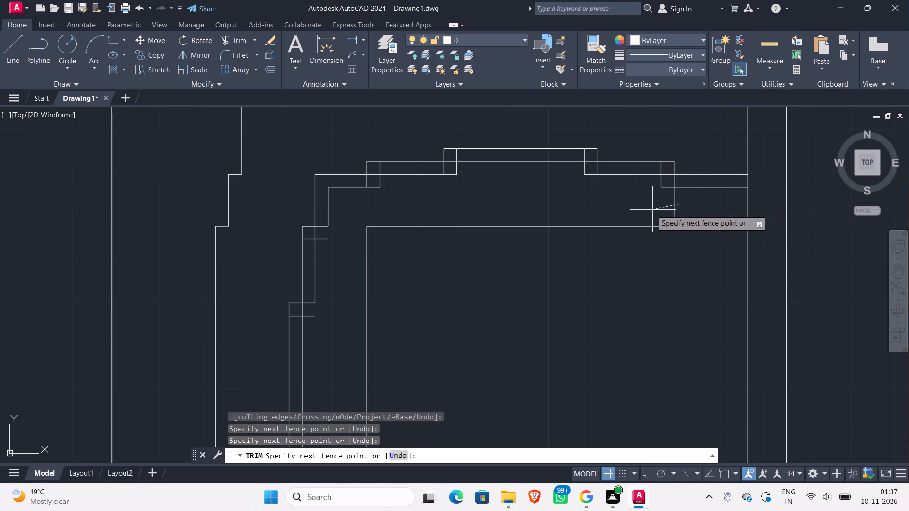
click(651, 210)
Extend the west wall's inner vertical lines down to the offset lines at its two northern steps.
scroll(545, 203, down, 1)
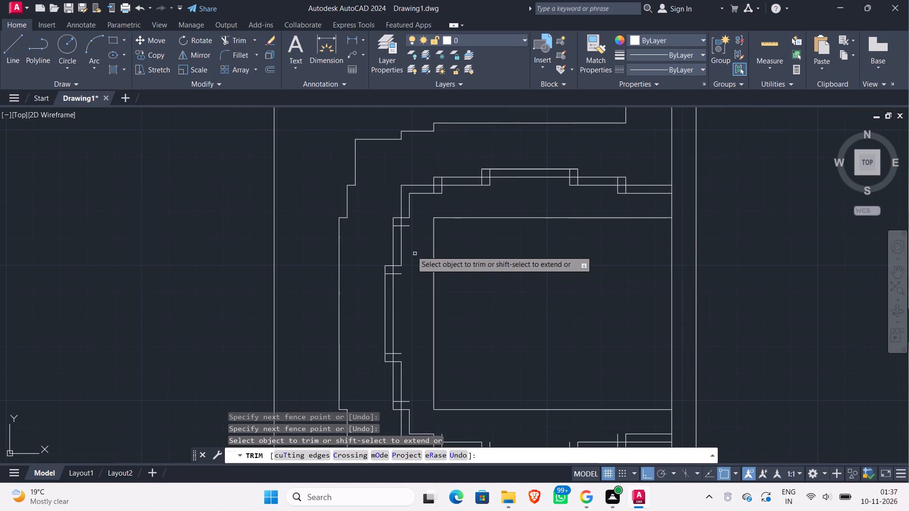
scroll(408, 242, up, 1)
shift+click(414, 196)
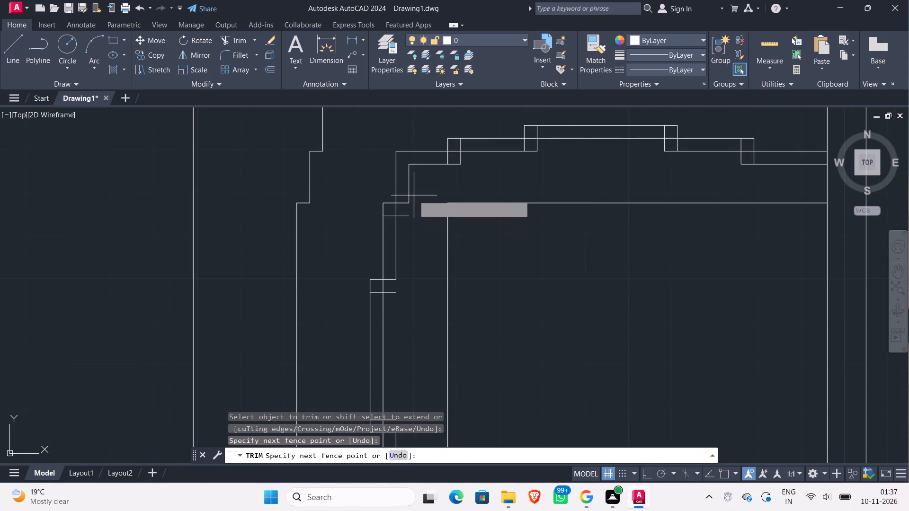
shift+click(406, 189)
shift+click(402, 277)
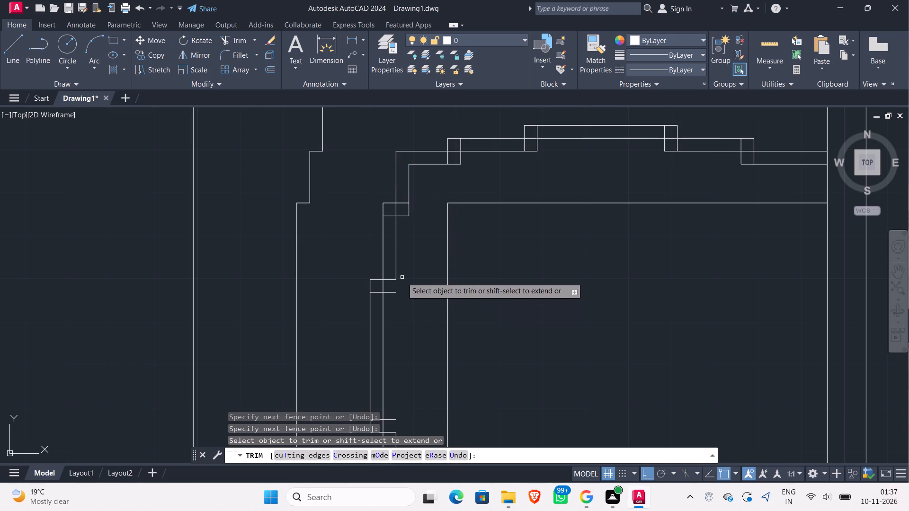
shift+click(393, 264)
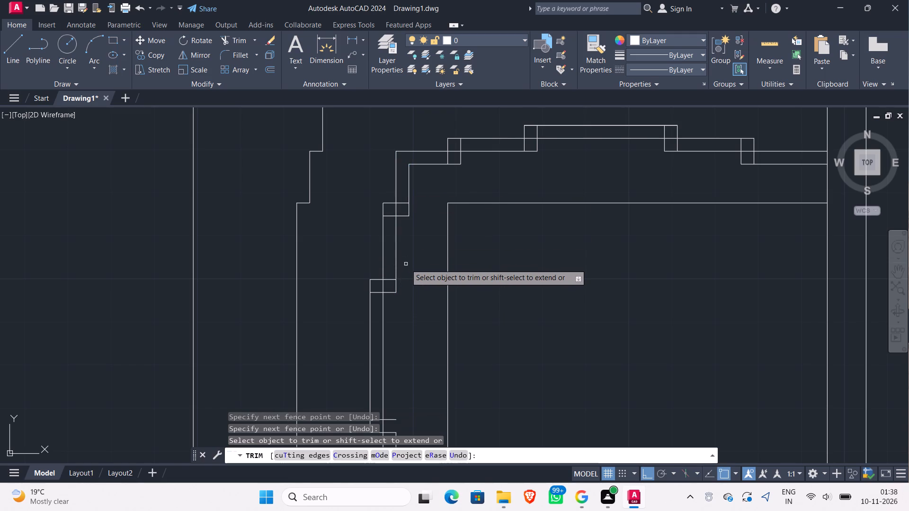
scroll(406, 264, down, 1)
middle_drag(406, 264, 401, 215)
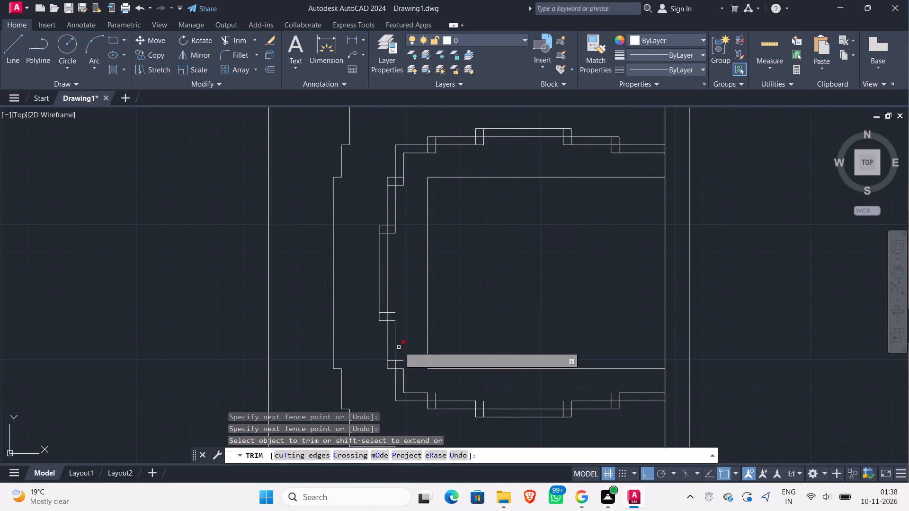
Extend the west wall's inner vertical lines up to the offset lines at its two southern steps.
scroll(408, 328, up, 2)
shift+click(392, 327)
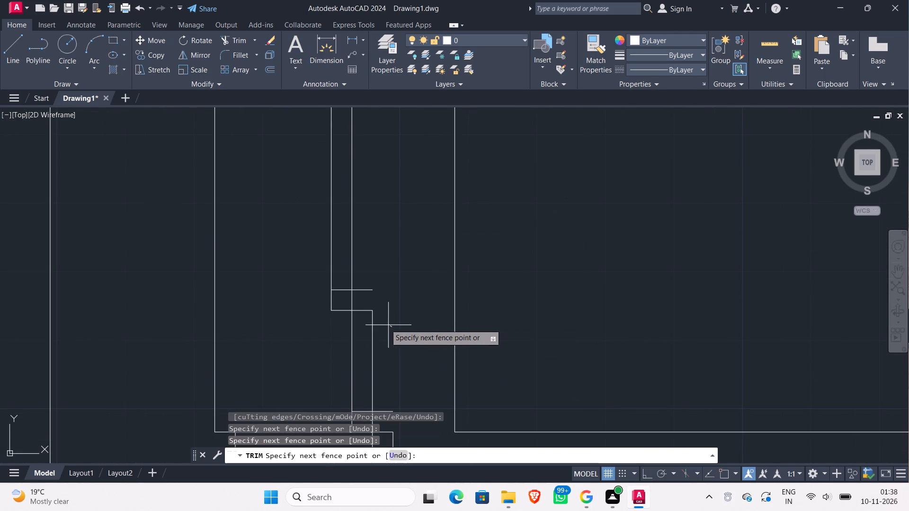
shift+click(370, 321)
scroll(398, 307, down, 1)
middle_drag(398, 308, 386, 286)
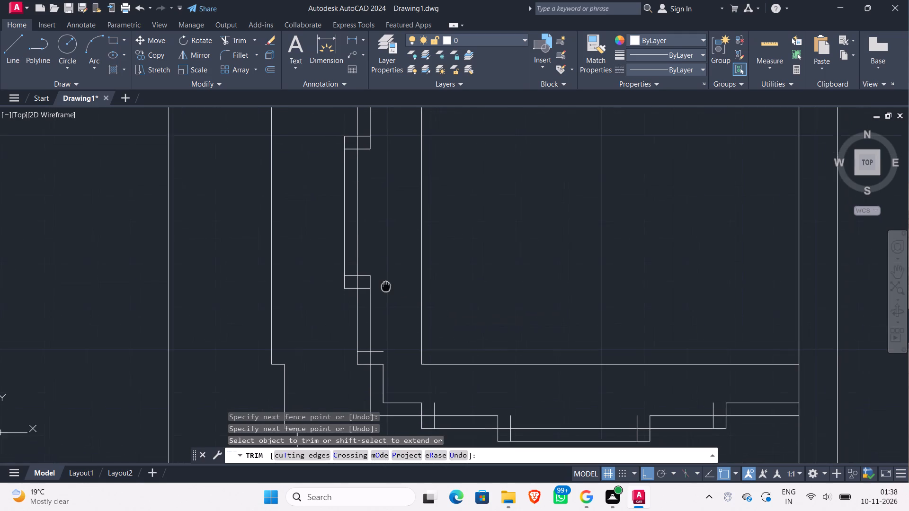
middle_drag(386, 286, 386, 285)
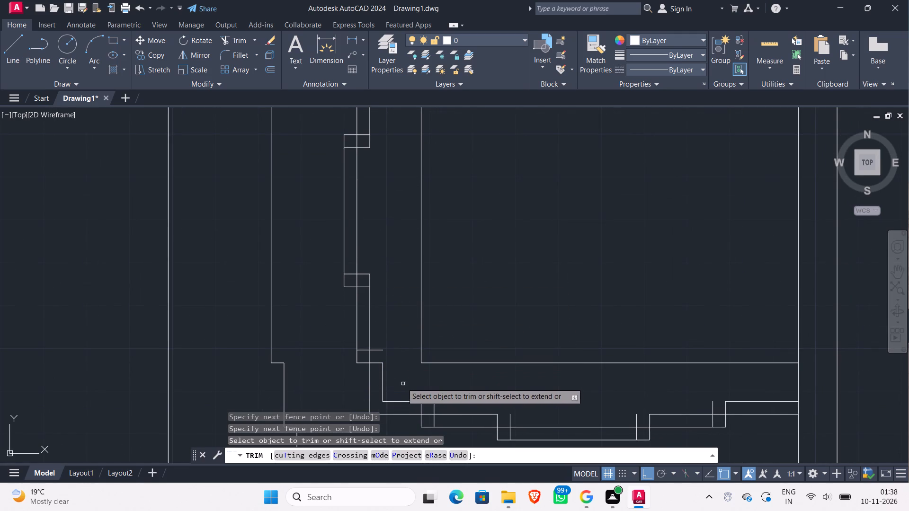
shift+click(392, 379)
shift+click(378, 372)
scroll(405, 375, down, 1)
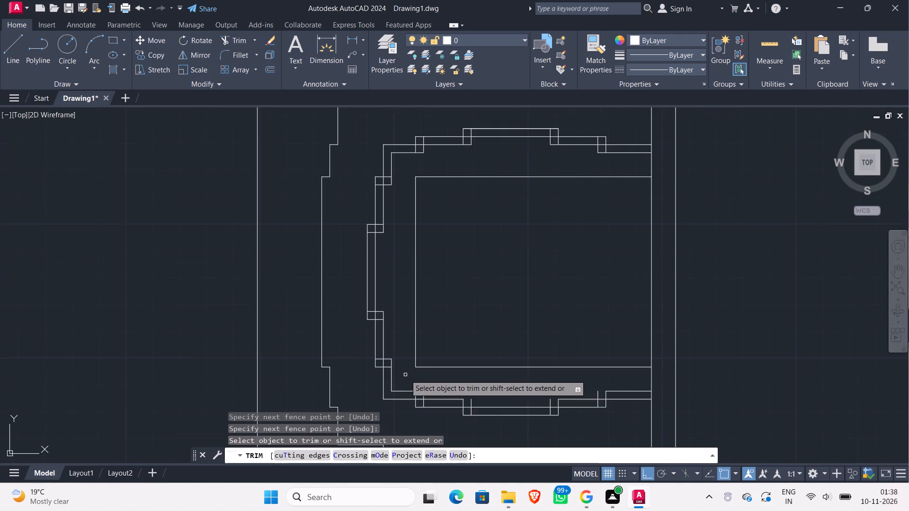
Extend the south wall's horizontal lines to the offset lines at all four of its steps, ending Trim.
scroll(443, 392, up, 1)
middle_drag(434, 390, 434, 383)
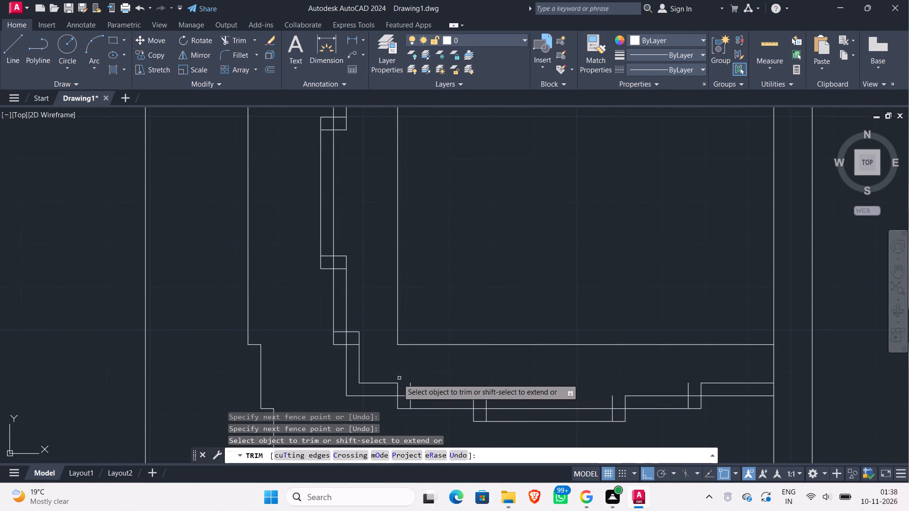
shift+click(384, 390)
shift+click(387, 380)
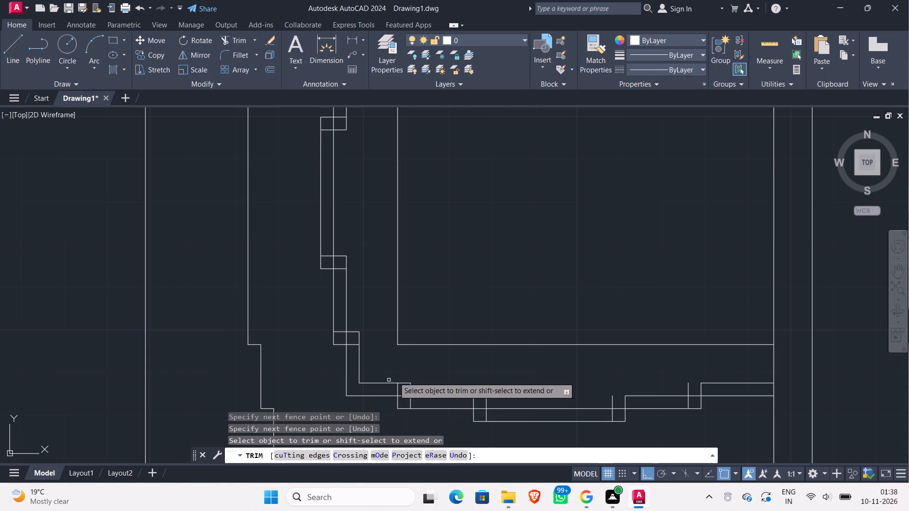
shift+click(463, 396)
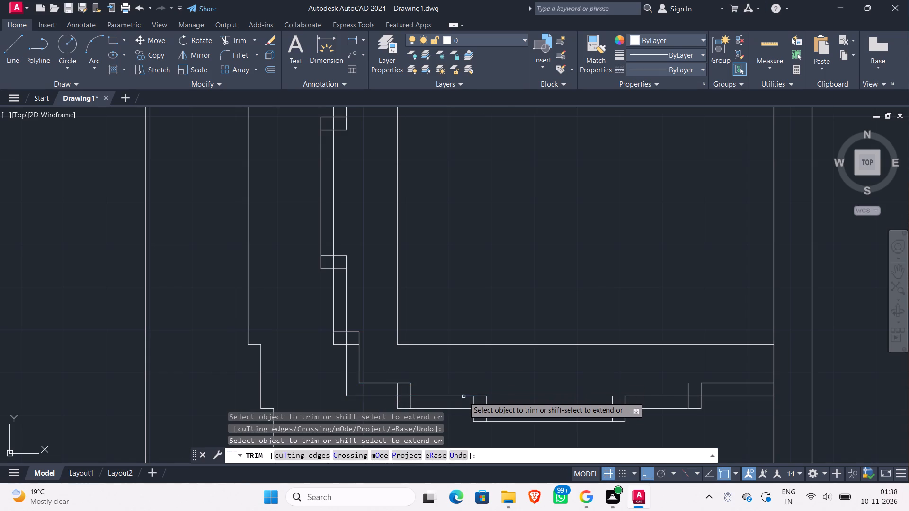
shift+click(633, 395)
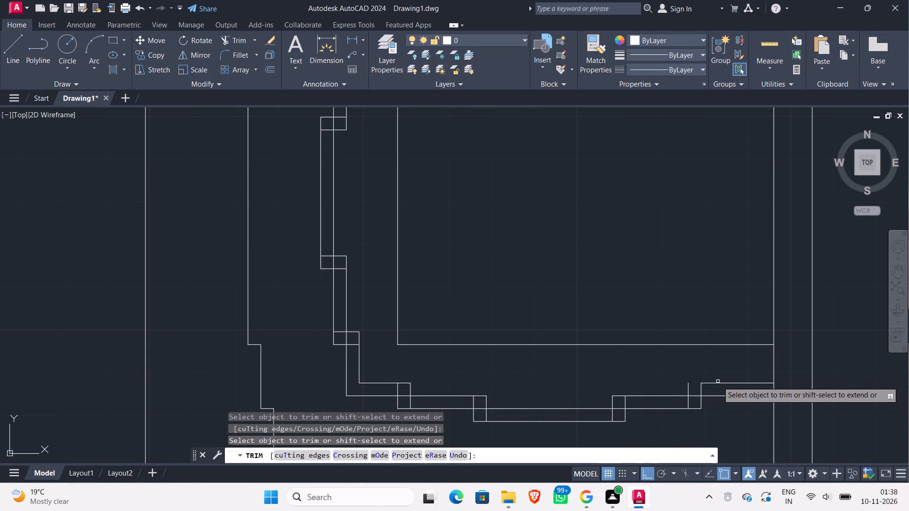
shift+click(718, 385)
scroll(611, 380, down, 1)
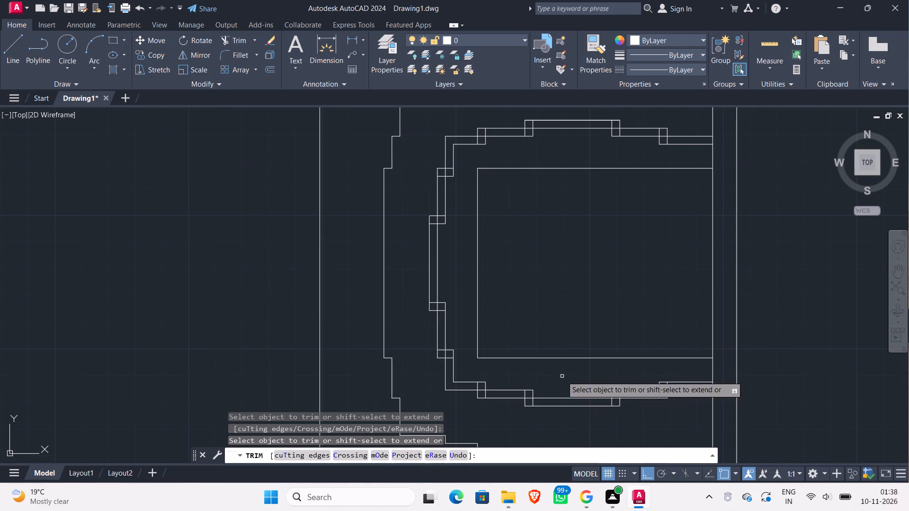
middle_click(461, 392)
middle_drag(553, 379, 483, 391)
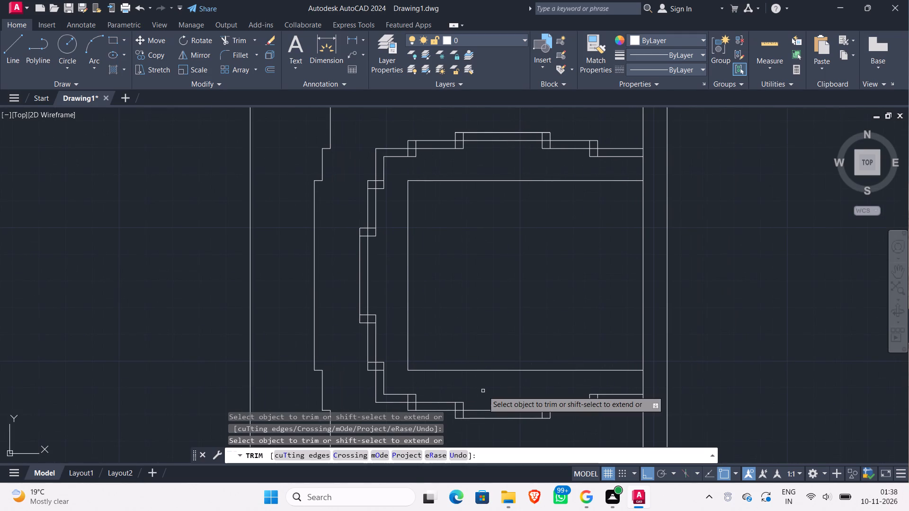
key(Escape)
key(Escape)
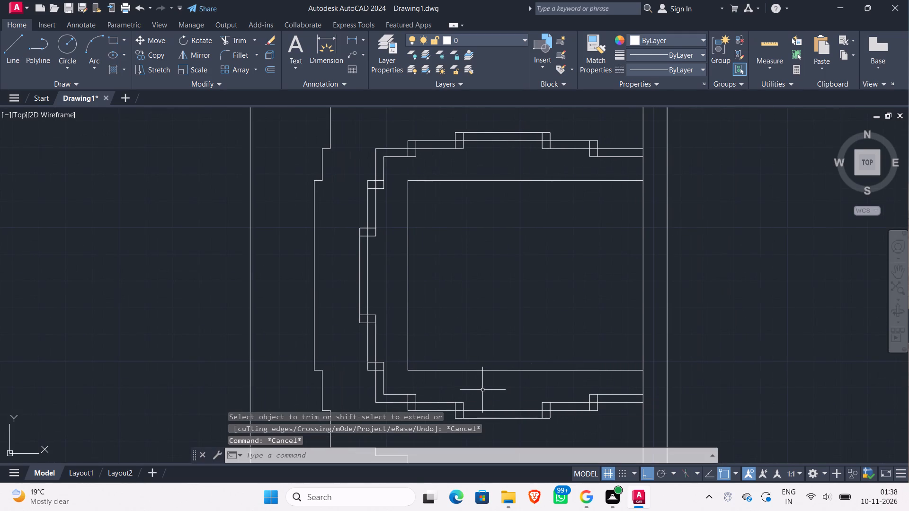
key(ctrl+z)
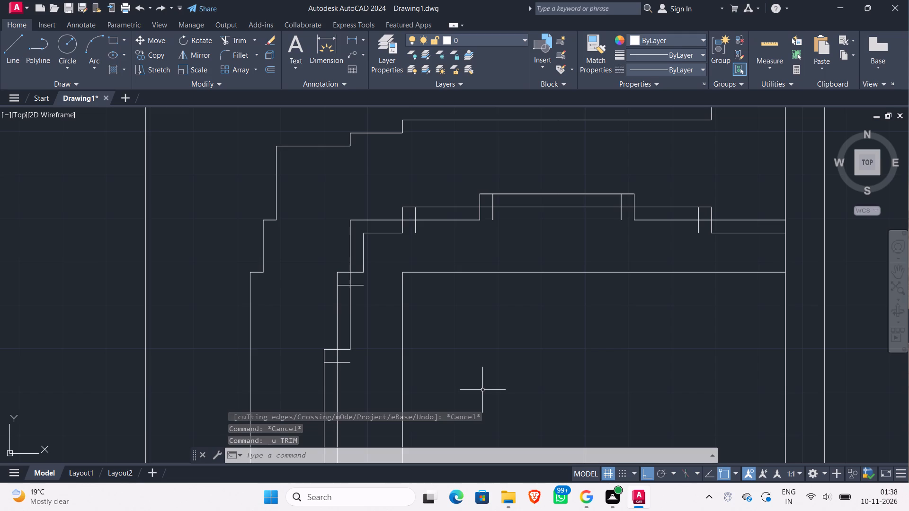
key(ctrl+y)
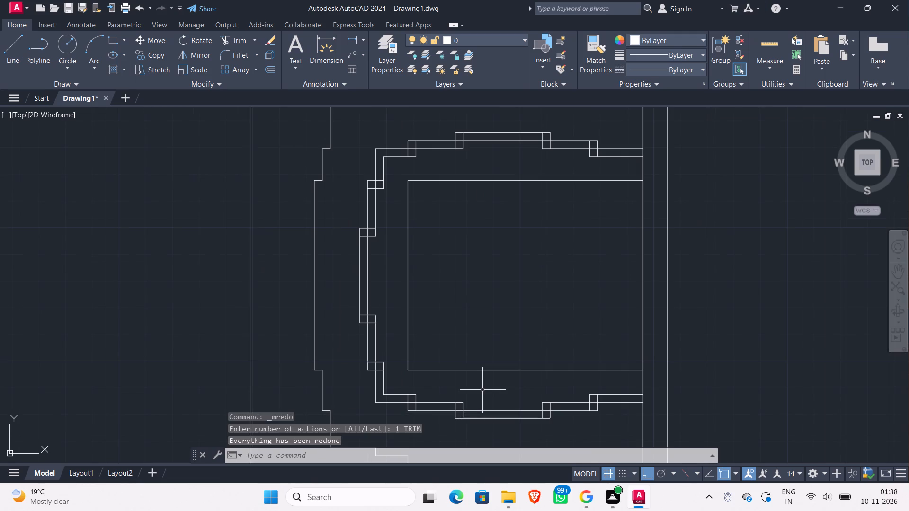
Trim the crossing line pieces inside the corner squares at the north wall's two eastern steps.
text(tr)
key(Return)
key(Return)
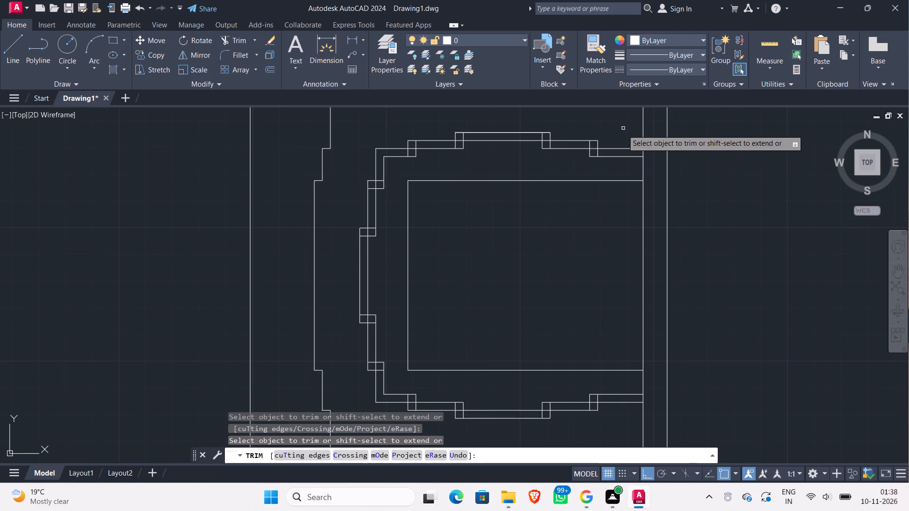
scroll(598, 154, up, 2)
click(560, 128)
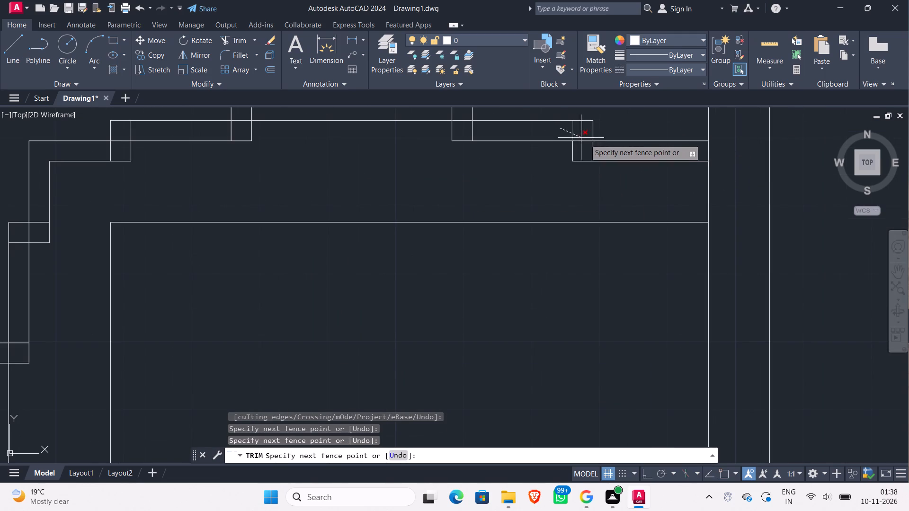
click(597, 151)
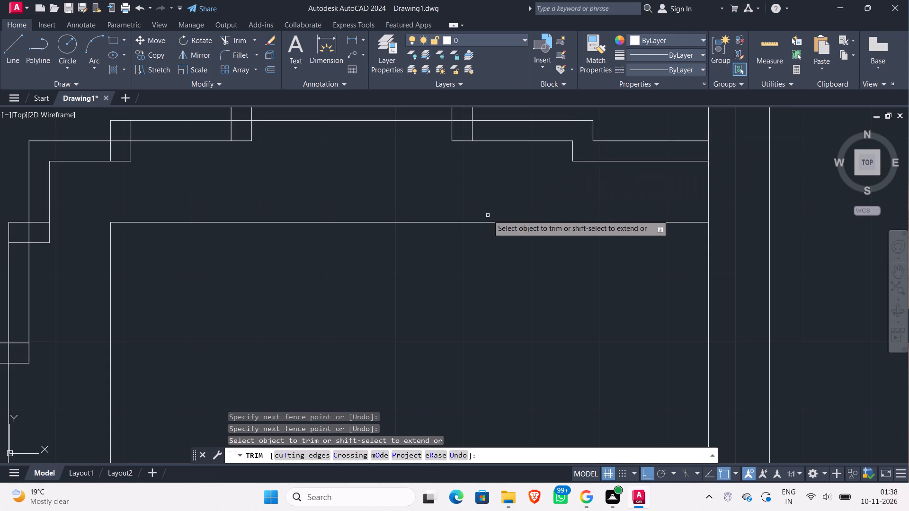
scroll(492, 193, down, 1)
middle_drag(492, 192, 514, 259)
scroll(499, 216, up, 2)
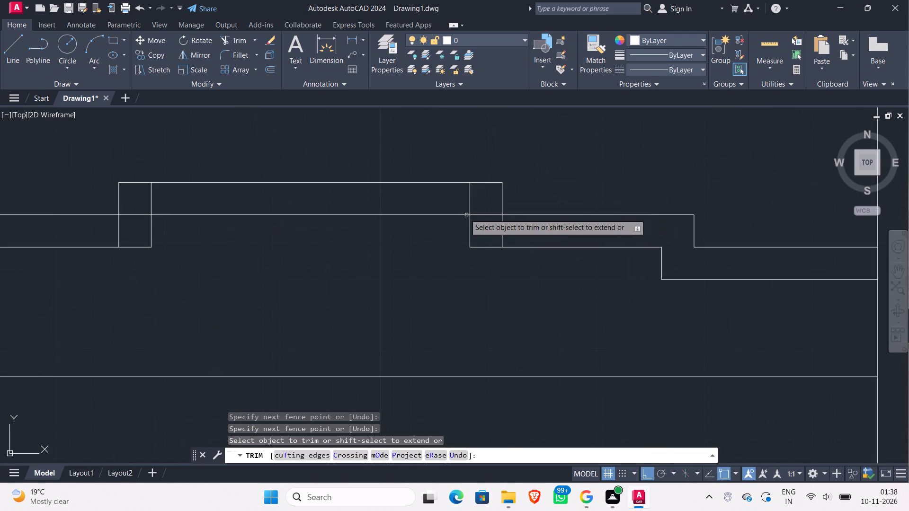
click(462, 196)
click(514, 231)
Trim the crossing line pieces inside the corner squares at the north wall's two western steps.
middle_drag(376, 291, 465, 294)
click(246, 197)
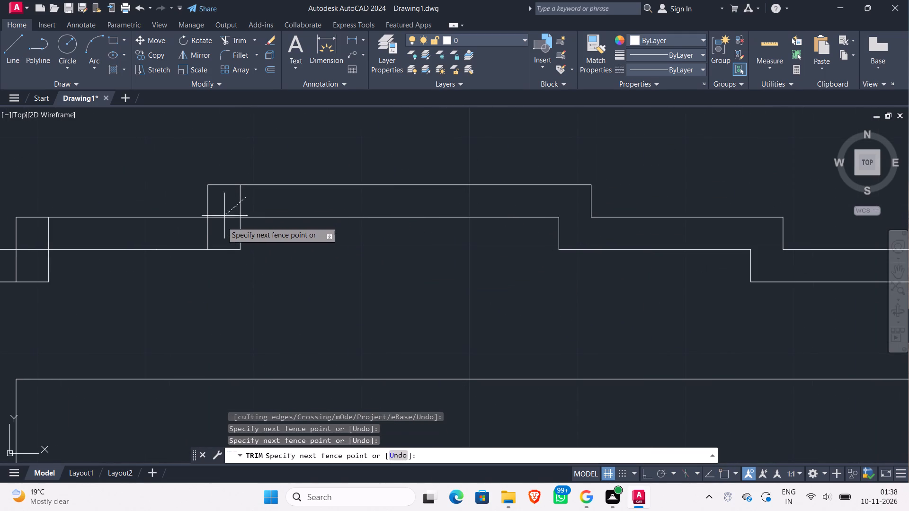
click(197, 238)
middle_drag(145, 287, 295, 273)
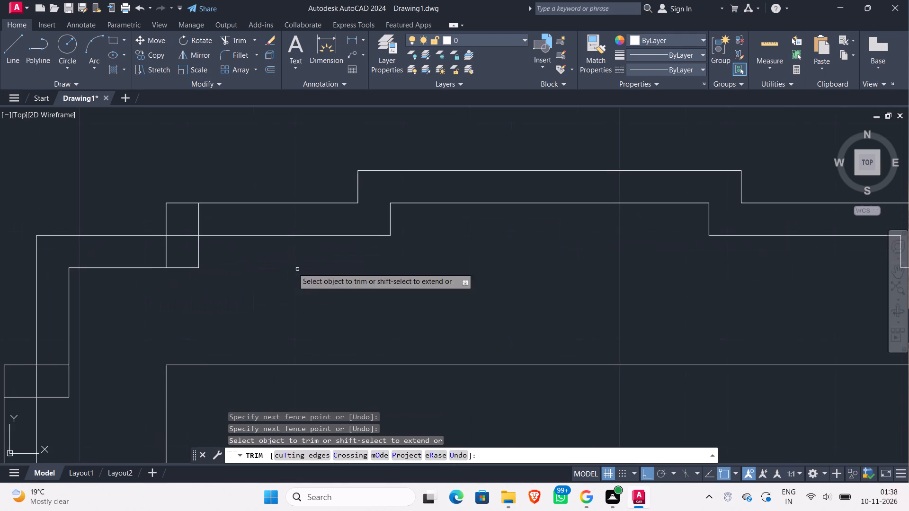
click(204, 214)
click(156, 258)
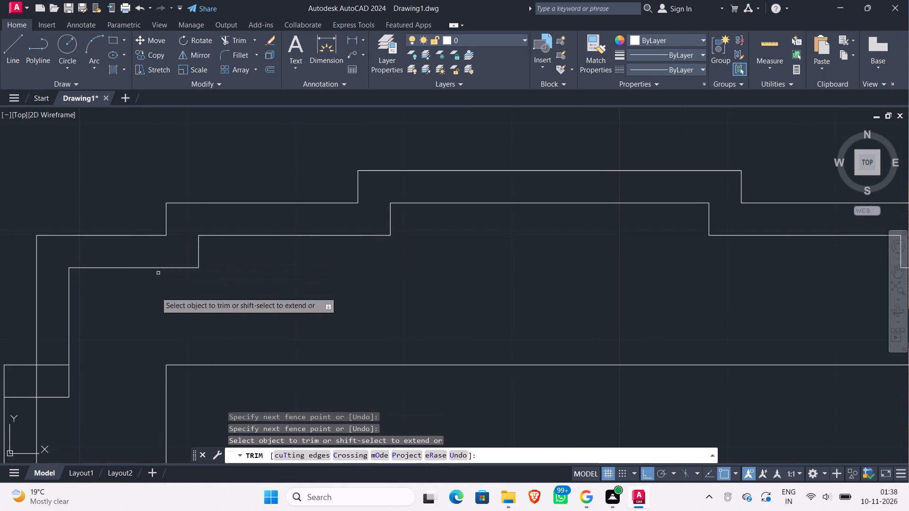
Trim the crossing line pieces inside the corner squares at the west wall's two northern steps.
middle_drag(151, 306, 326, 242)
click(232, 293)
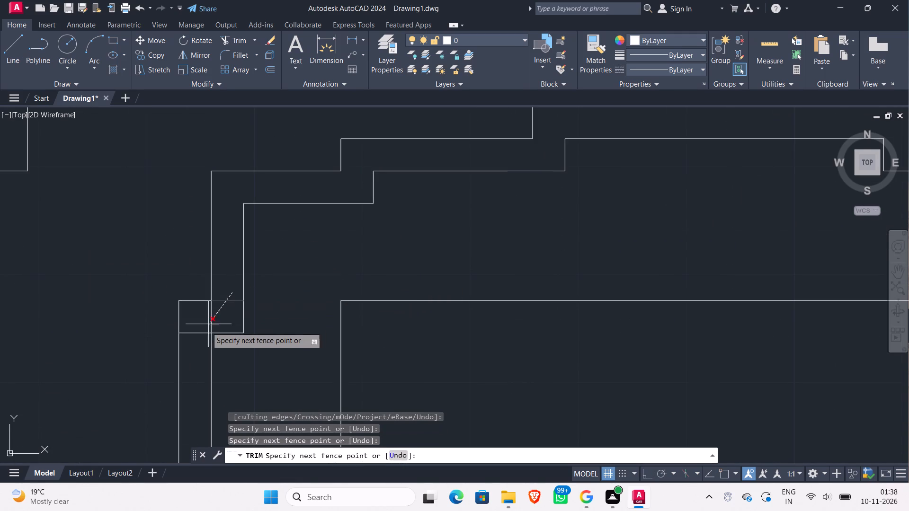
click(197, 338)
scroll(267, 352, down, 1)
middle_drag(267, 353, 258, 175)
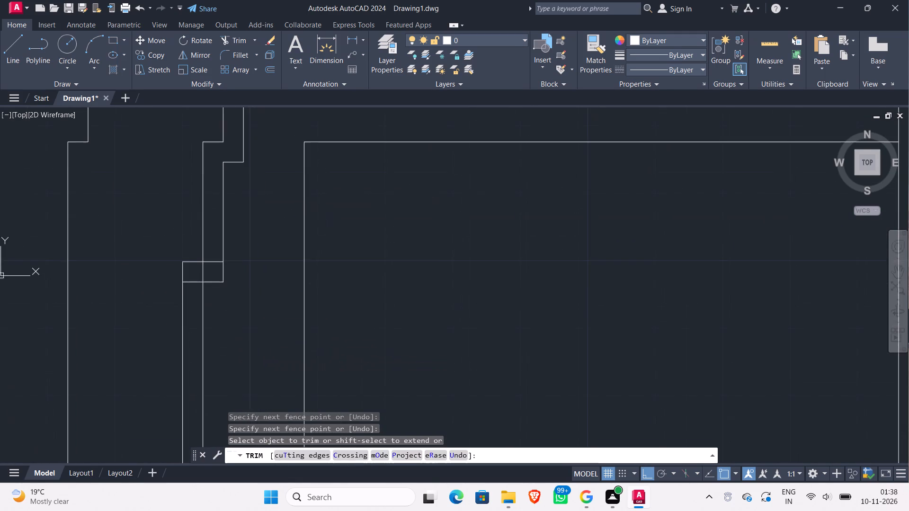
scroll(260, 255, down, 1)
scroll(230, 268, up, 2)
click(230, 235)
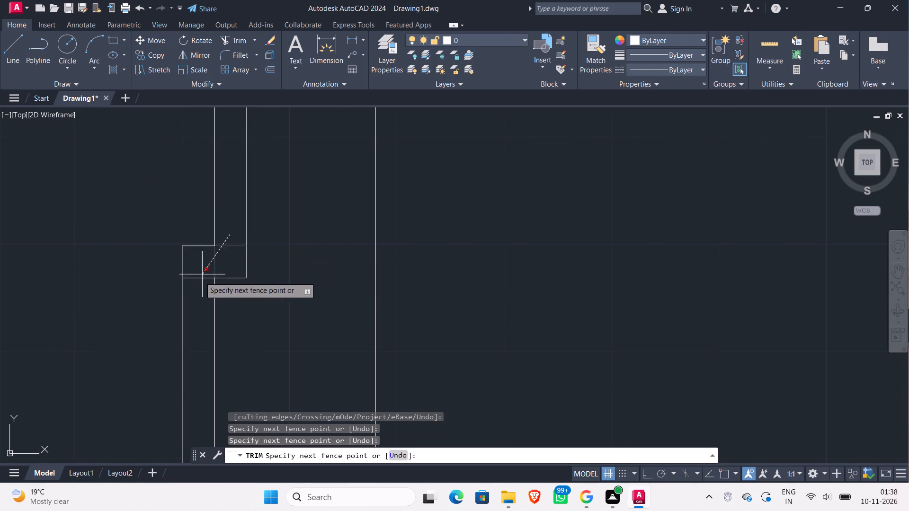
click(191, 291)
Trim the crossing line pieces inside the corner squares at the west wall's two southern steps.
scroll(260, 322, down, 1)
middle_drag(261, 325, 241, 204)
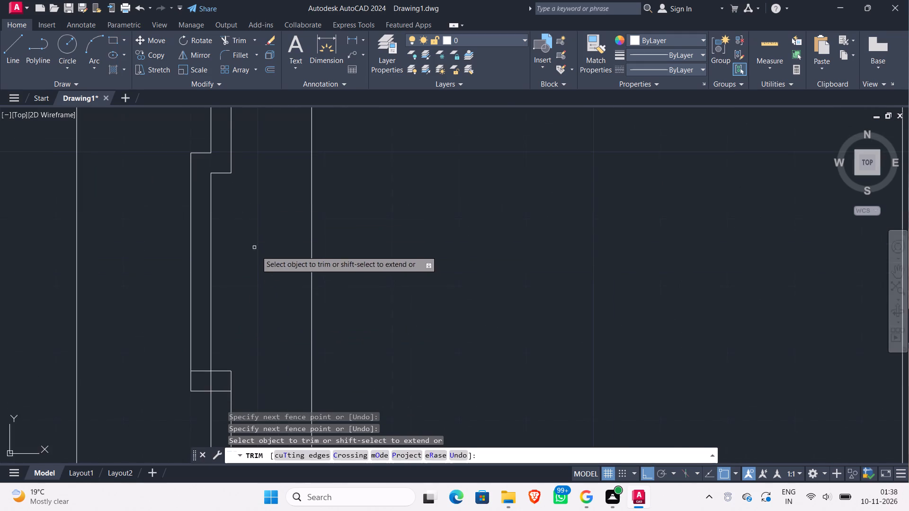
scroll(259, 264, down, 2)
scroll(253, 308, up, 2)
click(213, 312)
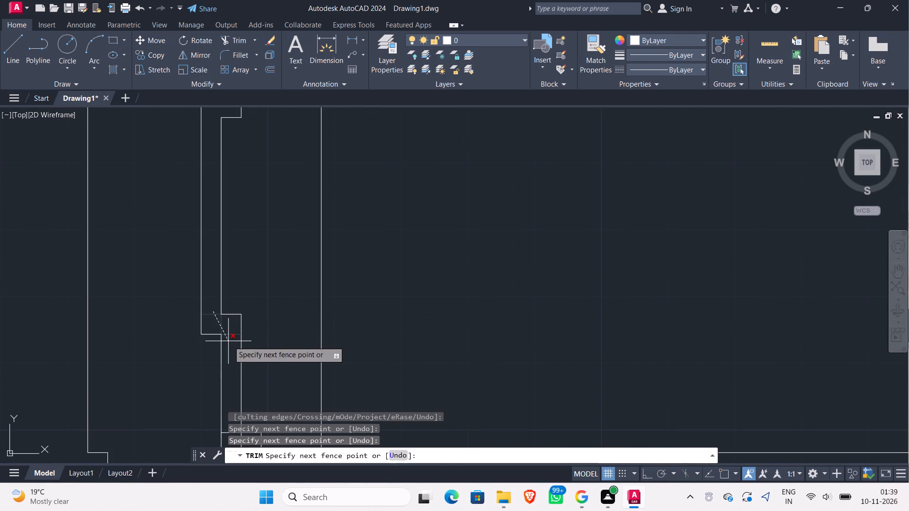
click(229, 341)
middle_drag(284, 338, 276, 174)
scroll(241, 308, up, 2)
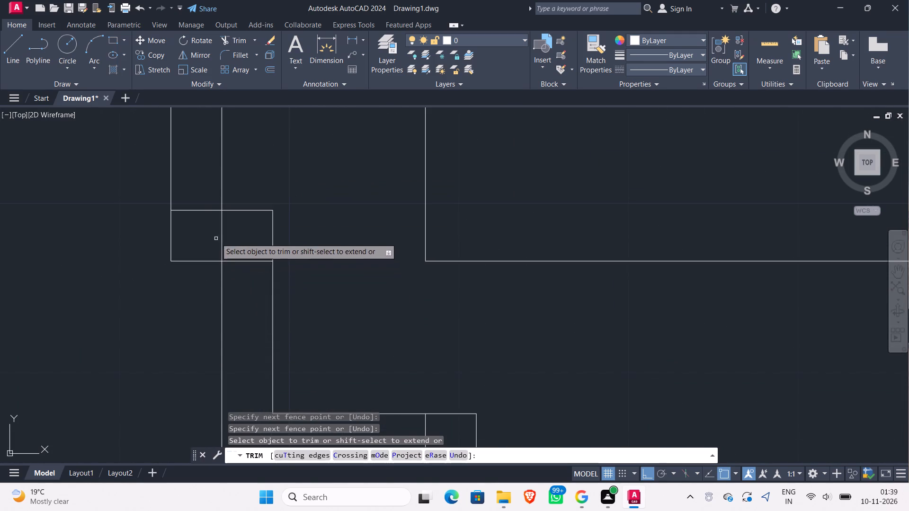
click(200, 198)
click(249, 272)
Trim the crossing line pieces inside the corner squares at the south wall's two western steps.
scroll(256, 312, down, 1)
middle_drag(256, 312, 236, 176)
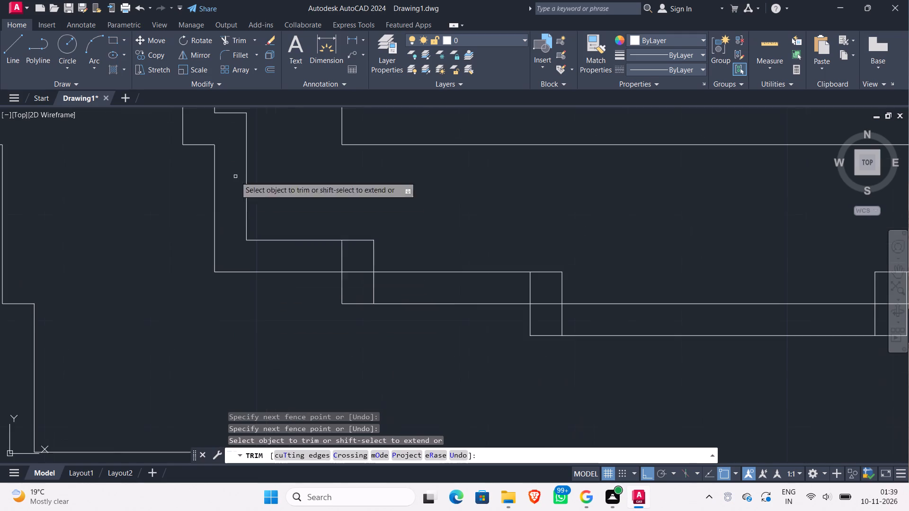
scroll(307, 273, up, 2)
click(375, 232)
click(497, 305)
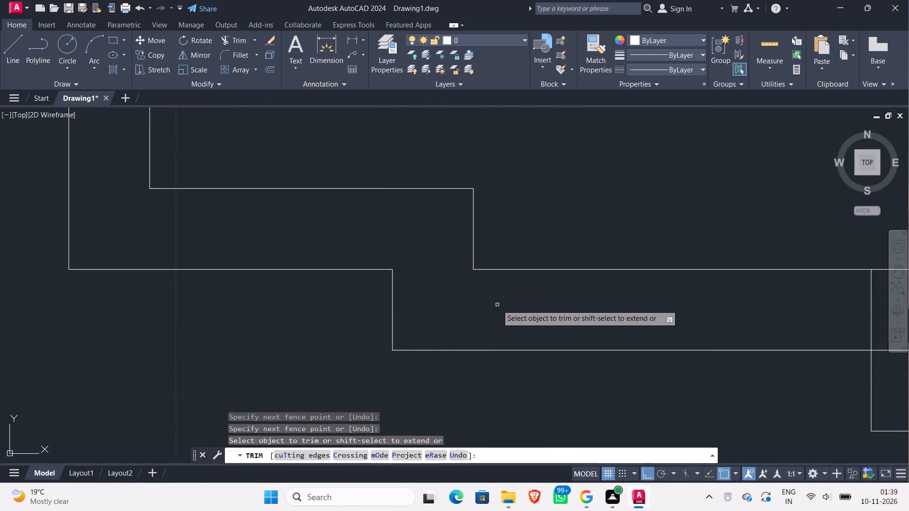
scroll(519, 300, down, 1)
middle_drag(520, 300, 293, 312)
scroll(509, 317, up, 1)
click(501, 312)
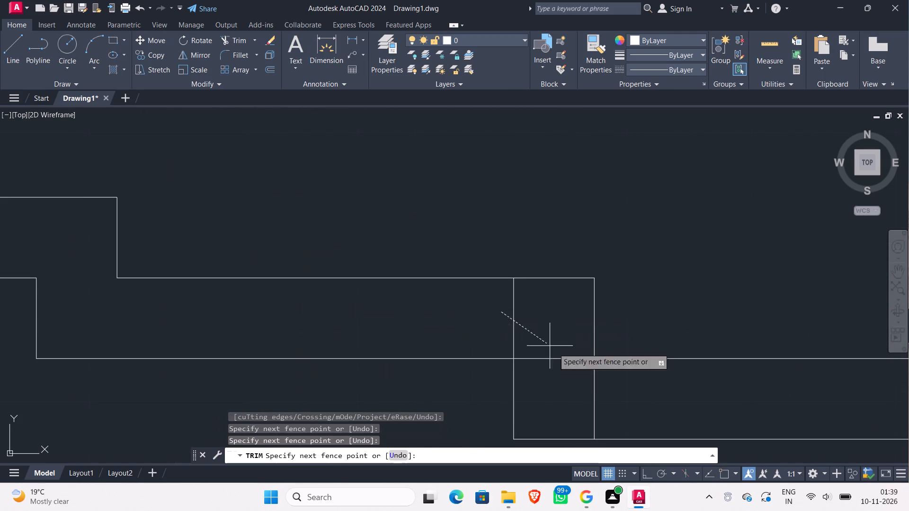
click(573, 375)
click(575, 378)
click(606, 395)
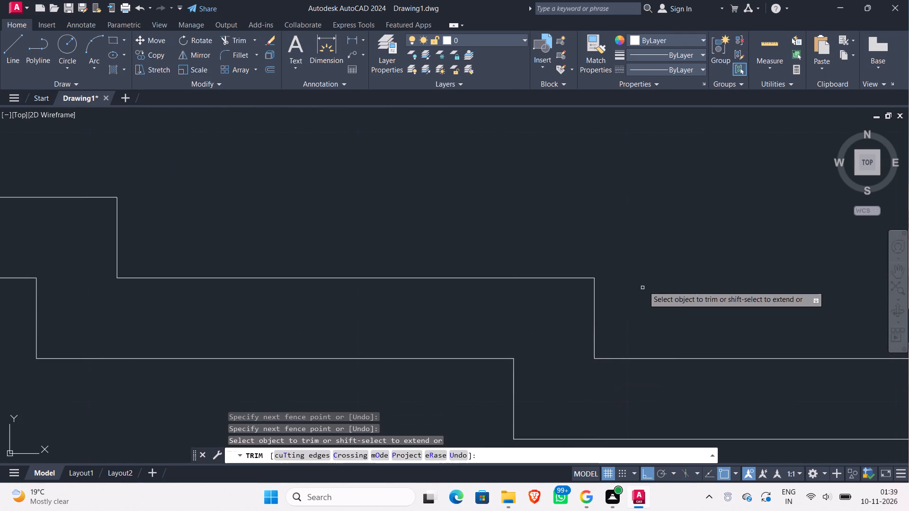
Trim the crossing line pieces inside the corner squares at the south wall's two eastern steps, ending Trim.
scroll(643, 286, down, 2)
middle_drag(643, 286, 252, 331)
scroll(344, 317, down, 1)
scroll(484, 354, up, 3)
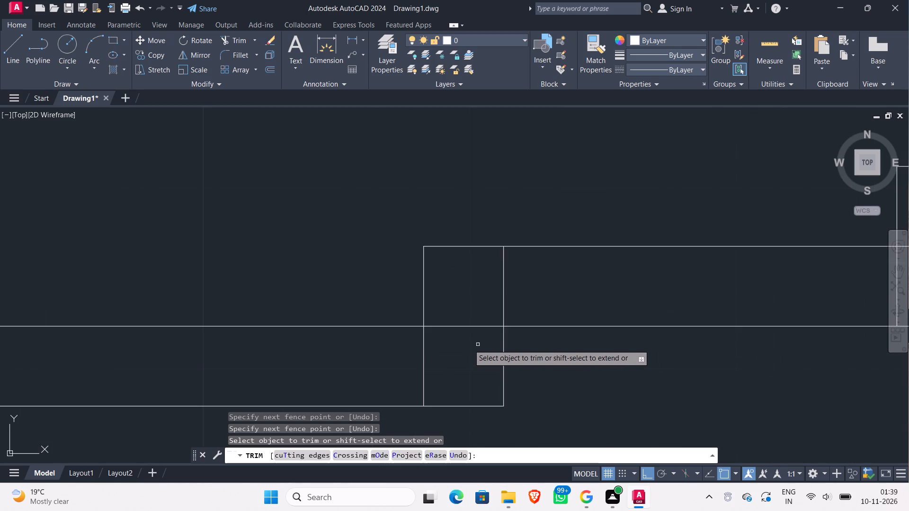
click(397, 362)
click(523, 265)
scroll(575, 267, down, 2)
middle_drag(575, 272, 559, 277)
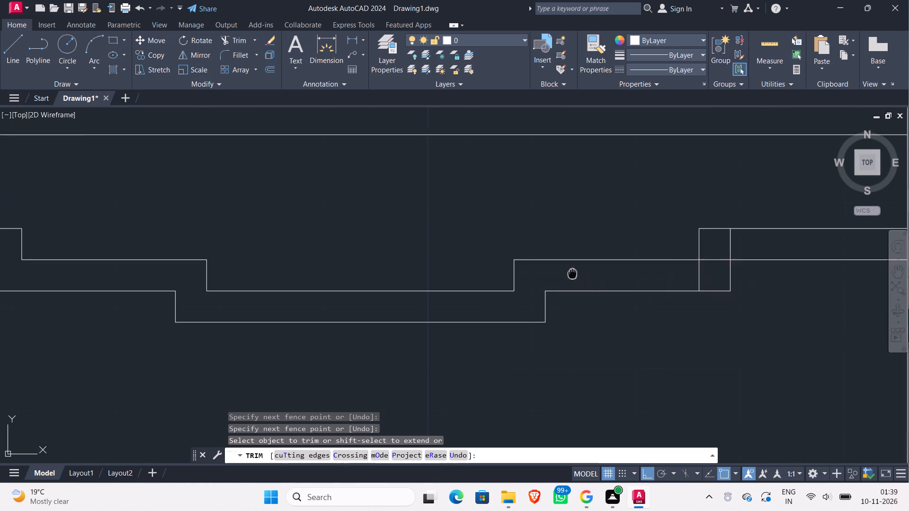
middle_drag(559, 277, 427, 306)
scroll(537, 292, up, 2)
click(561, 345)
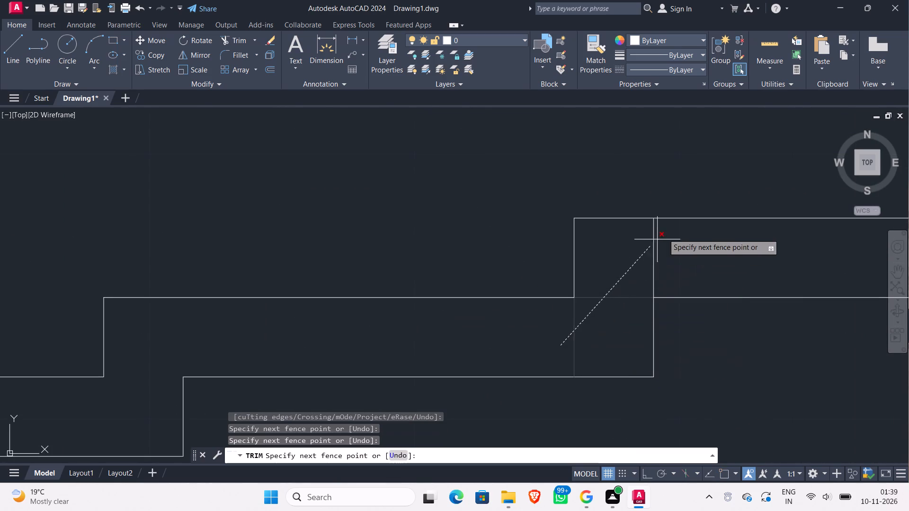
click(689, 244)
scroll(691, 248, down, 2)
middle_drag(691, 253, 530, 290)
scroll(529, 291, down, 2)
scroll(392, 273, down, 2)
middle_drag(386, 271, 402, 319)
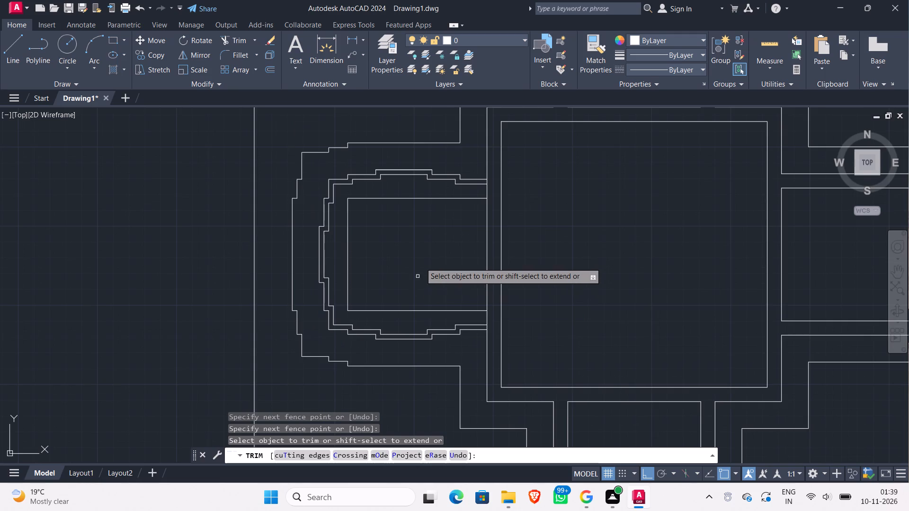
scroll(424, 254, up, 1)
key(Escape)
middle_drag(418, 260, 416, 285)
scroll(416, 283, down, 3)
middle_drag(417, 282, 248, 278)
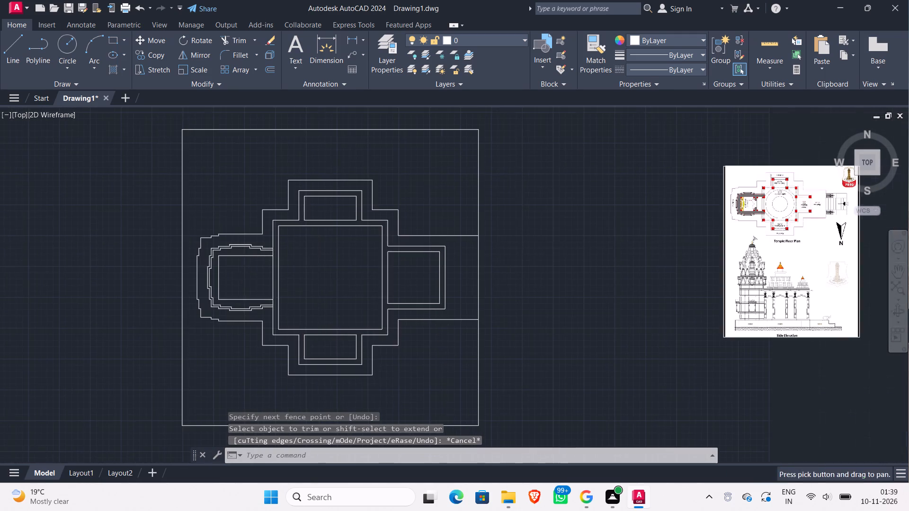
Examine the corners of the stepped Garbh Grah wall in the reference floor plan.
scroll(782, 193, up, 2)
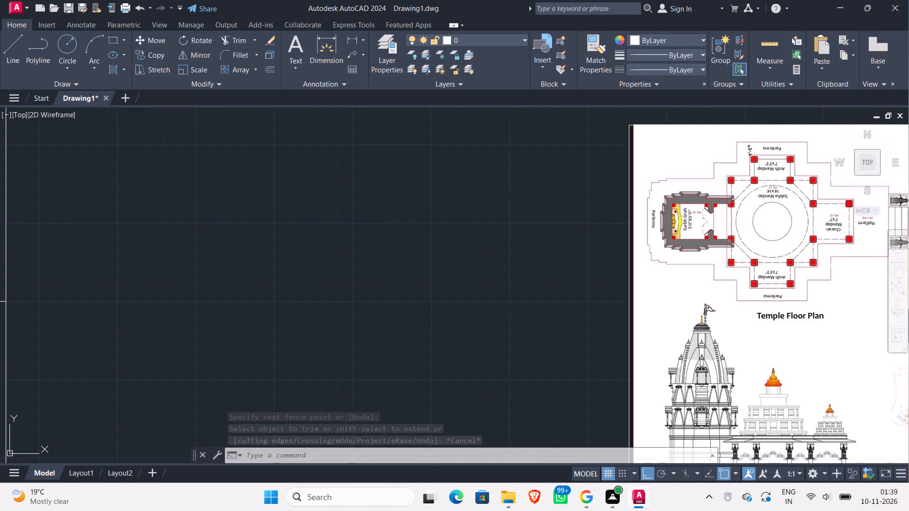
scroll(756, 186, up, 4)
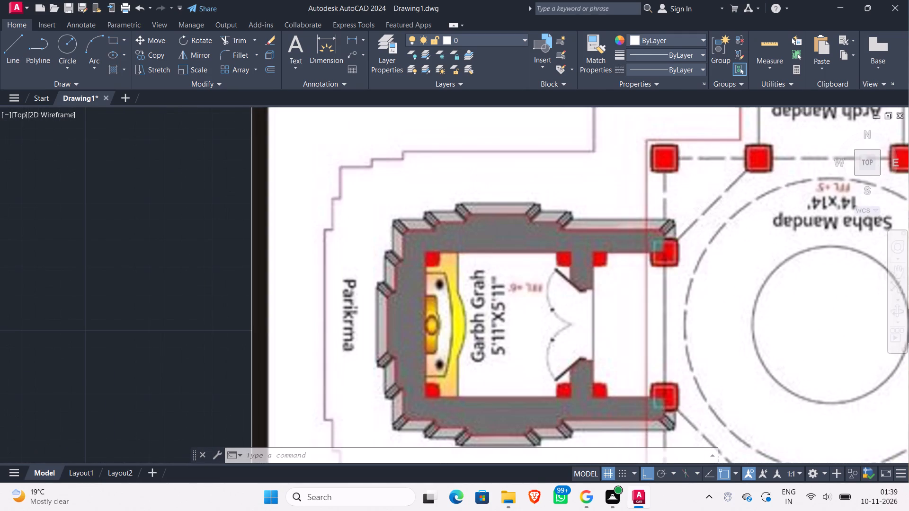
scroll(480, 265, down, 1)
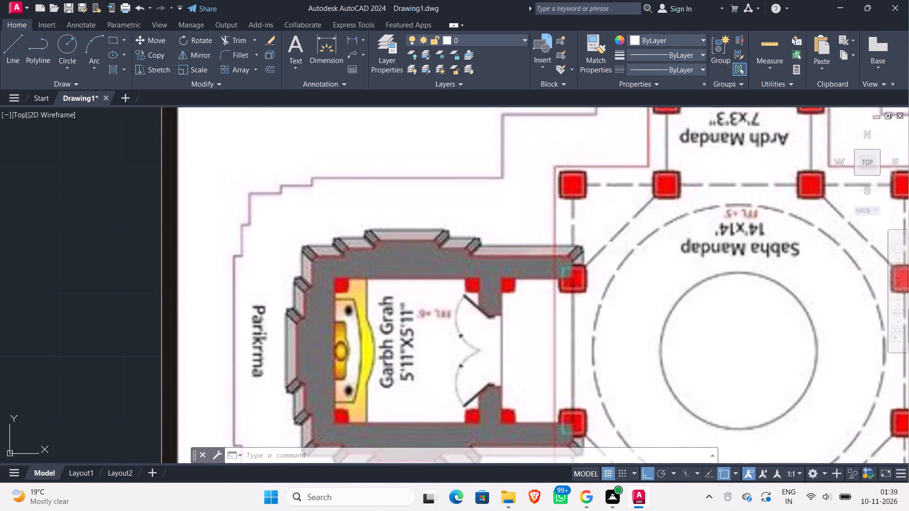
middle_drag(90, 292, 409, 254)
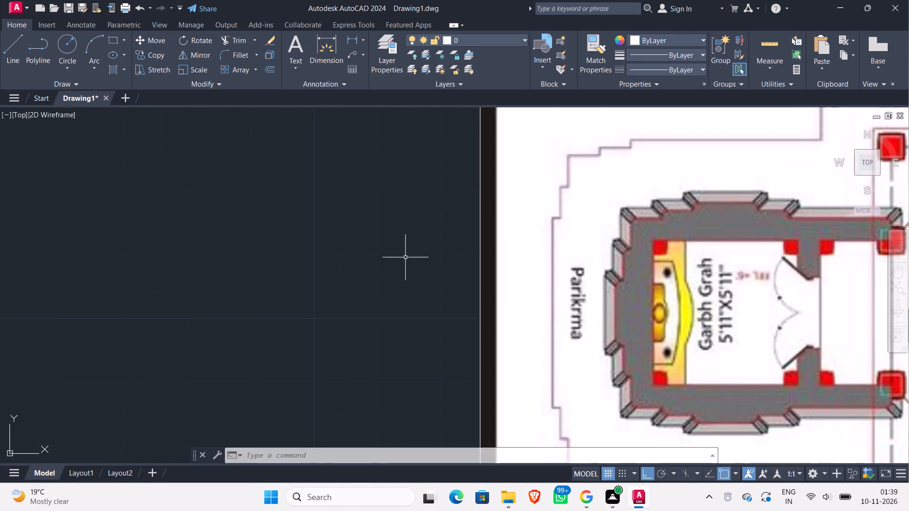
scroll(367, 267, down, 3)
middle_drag(274, 298, 685, 263)
scroll(428, 297, down, 1)
middle_drag(428, 297, 891, 185)
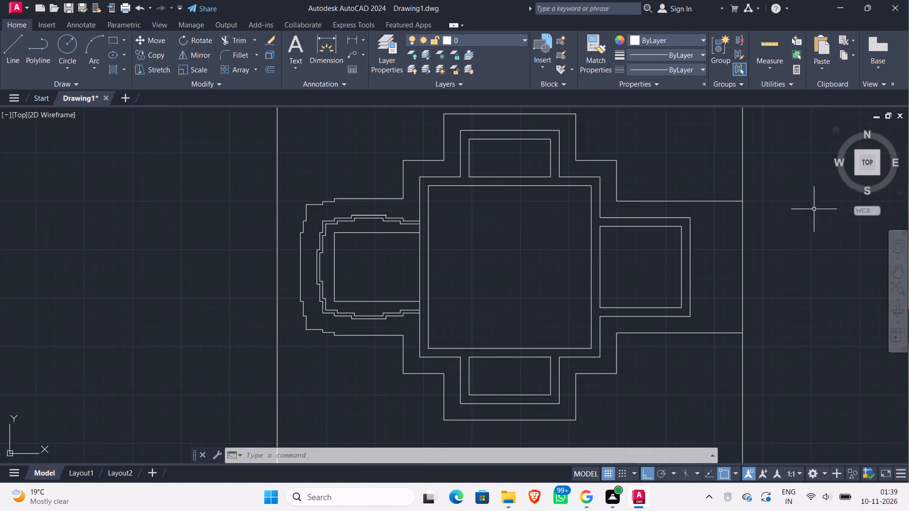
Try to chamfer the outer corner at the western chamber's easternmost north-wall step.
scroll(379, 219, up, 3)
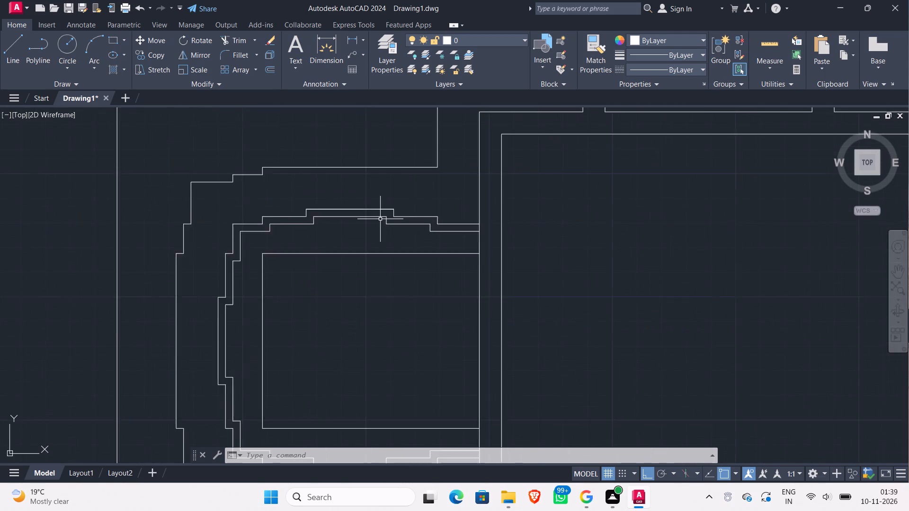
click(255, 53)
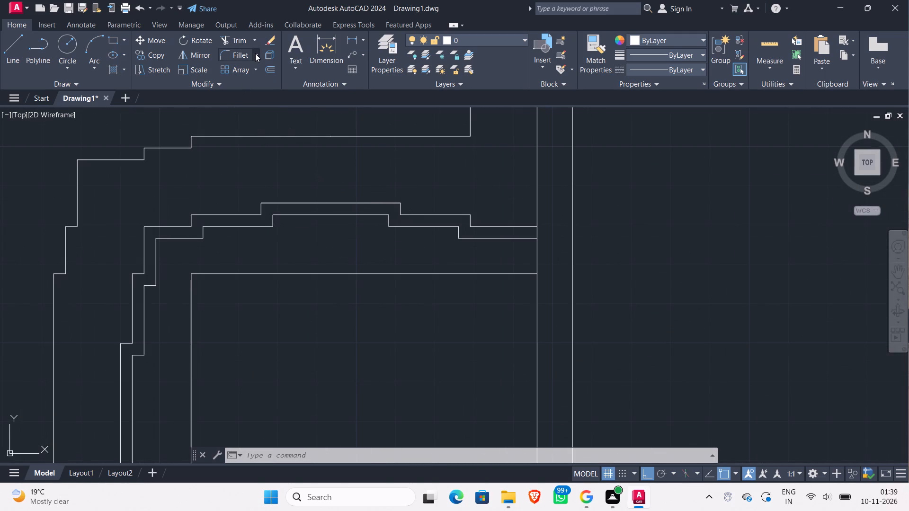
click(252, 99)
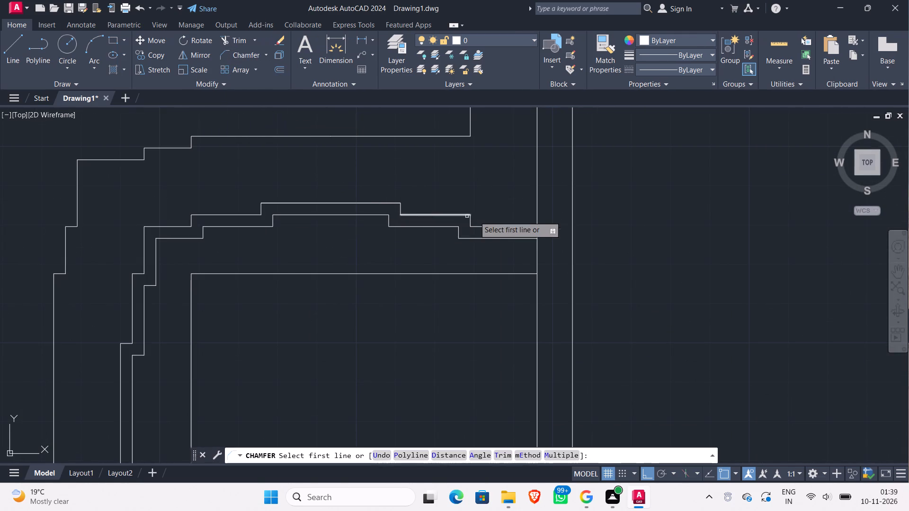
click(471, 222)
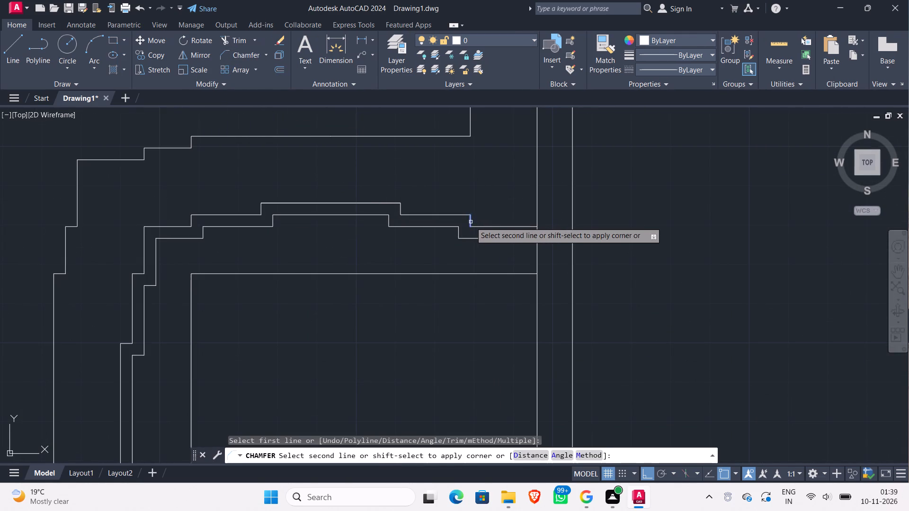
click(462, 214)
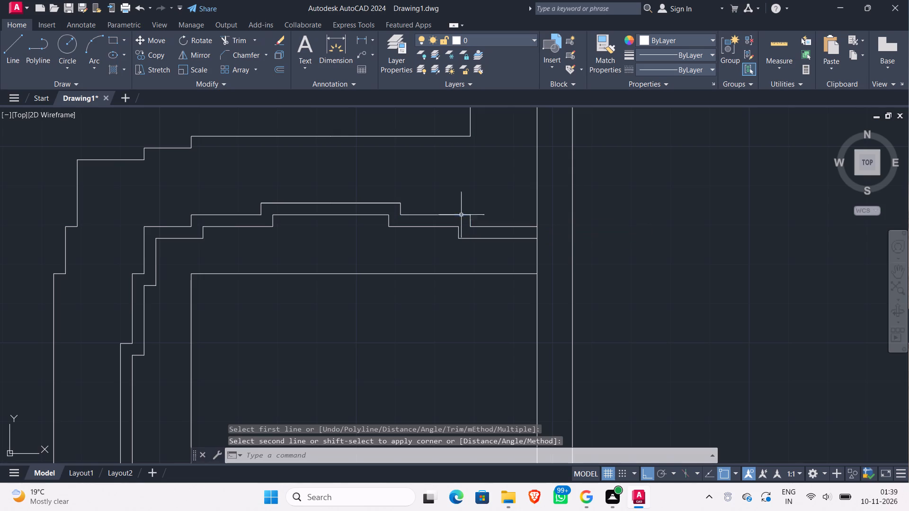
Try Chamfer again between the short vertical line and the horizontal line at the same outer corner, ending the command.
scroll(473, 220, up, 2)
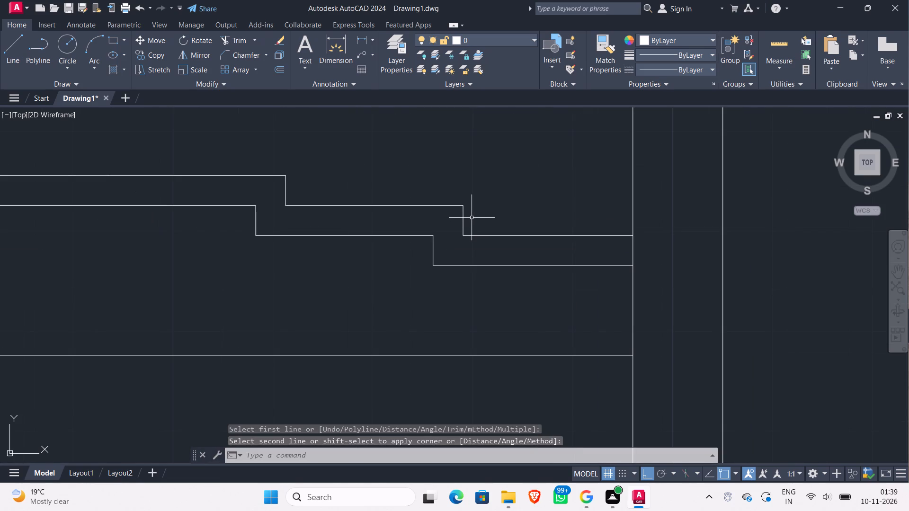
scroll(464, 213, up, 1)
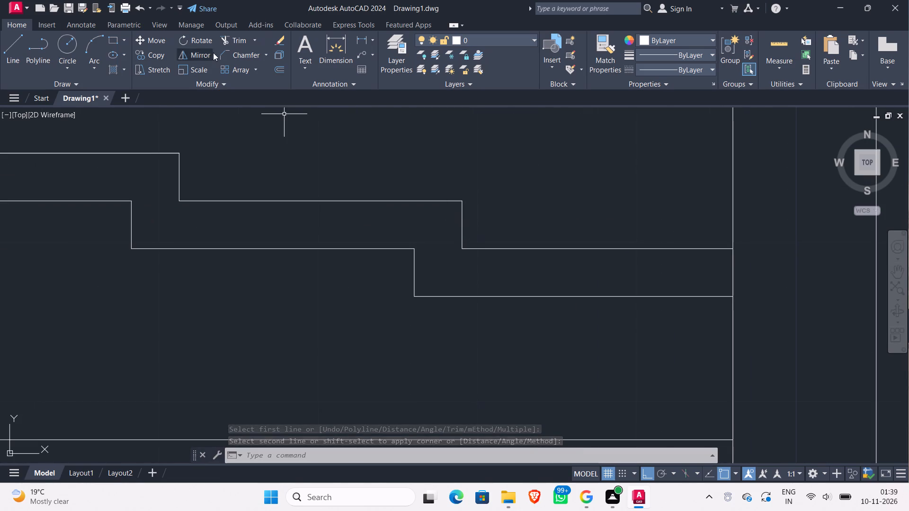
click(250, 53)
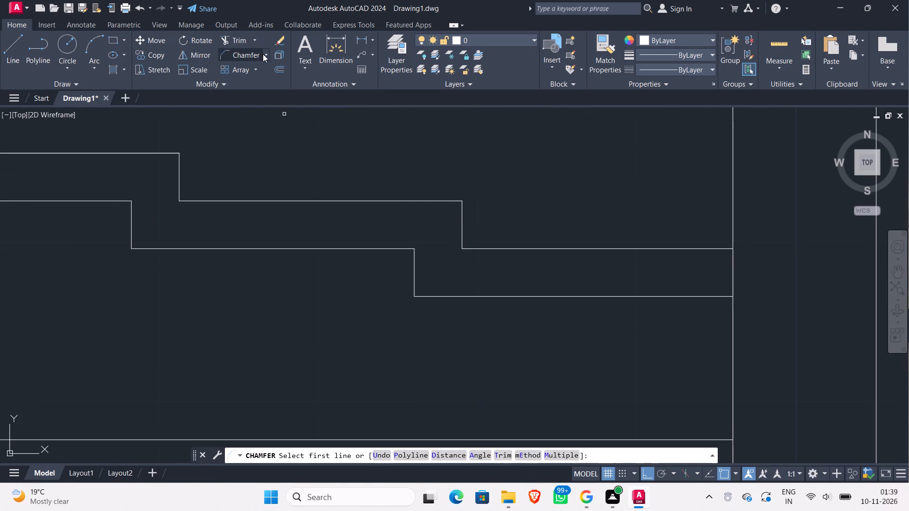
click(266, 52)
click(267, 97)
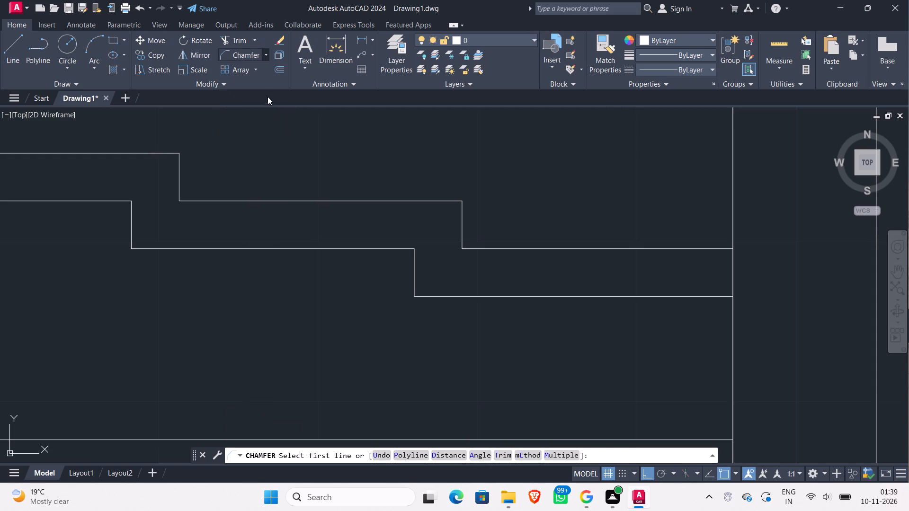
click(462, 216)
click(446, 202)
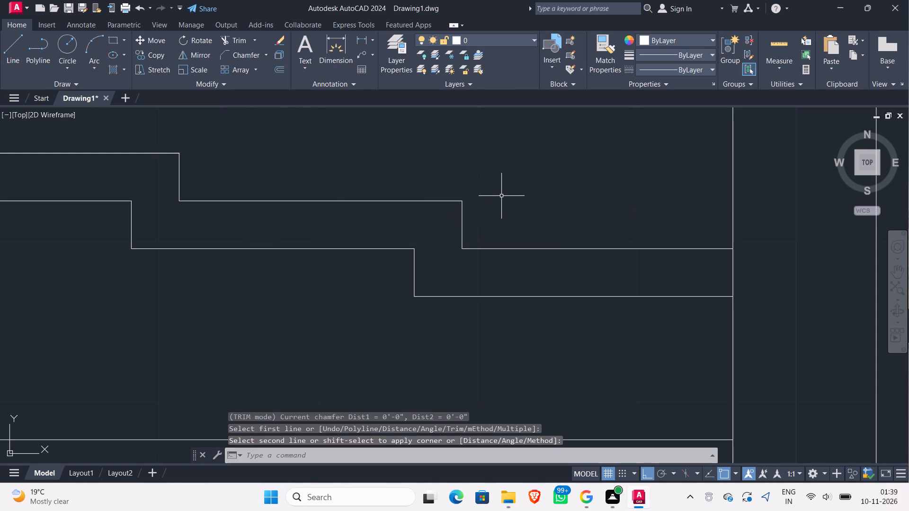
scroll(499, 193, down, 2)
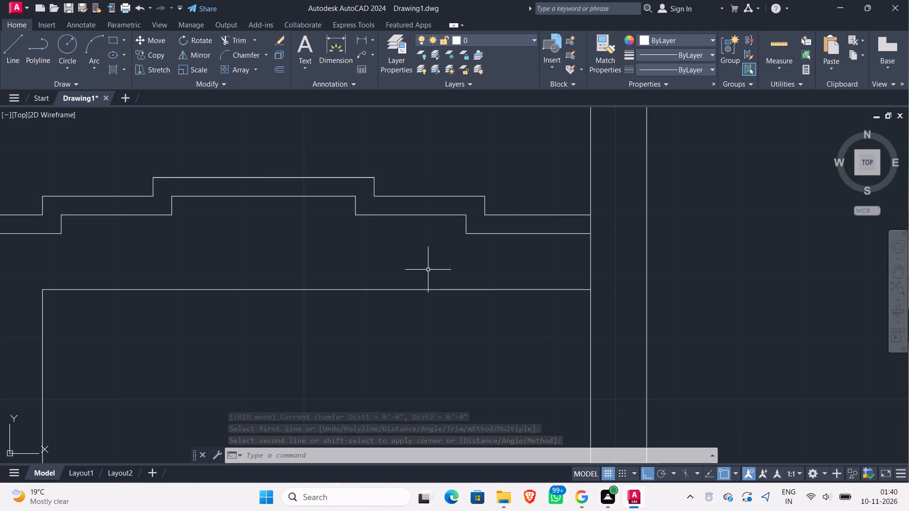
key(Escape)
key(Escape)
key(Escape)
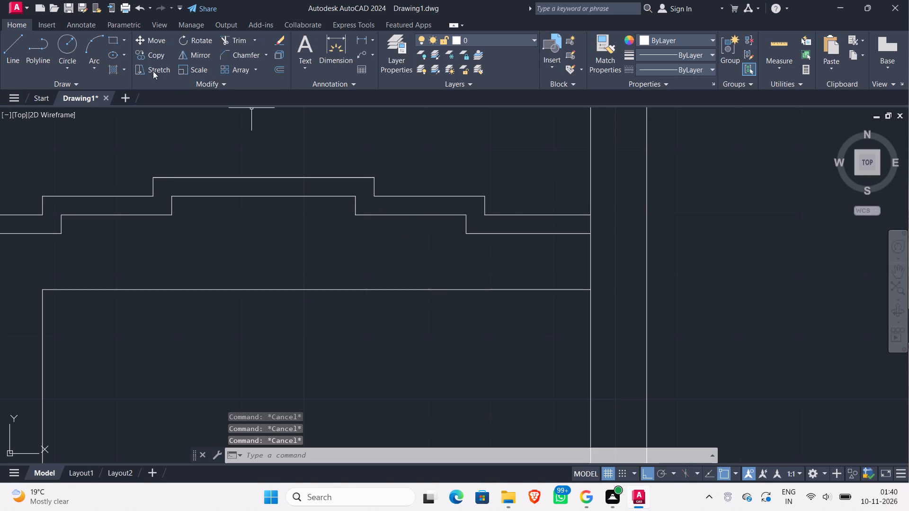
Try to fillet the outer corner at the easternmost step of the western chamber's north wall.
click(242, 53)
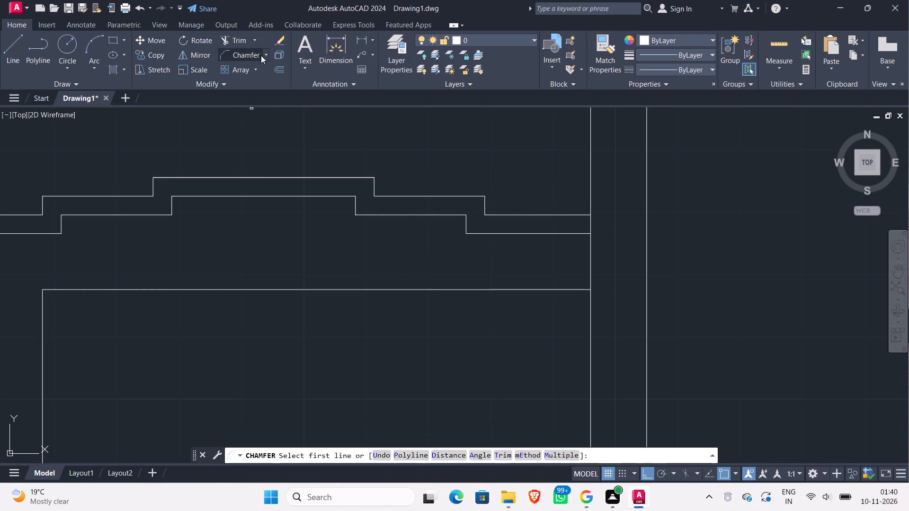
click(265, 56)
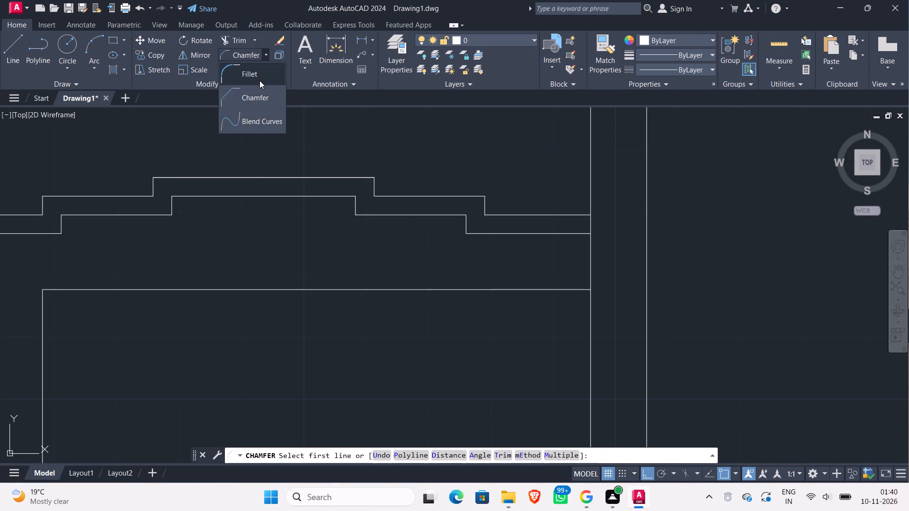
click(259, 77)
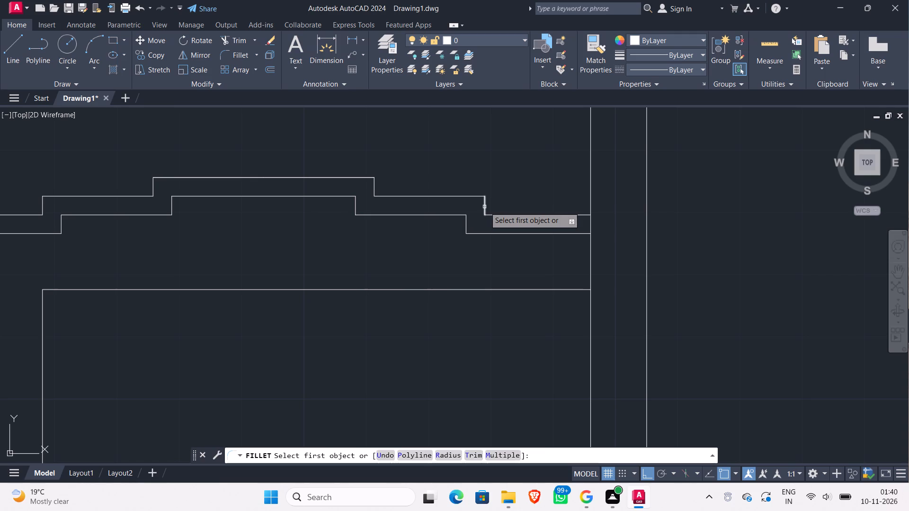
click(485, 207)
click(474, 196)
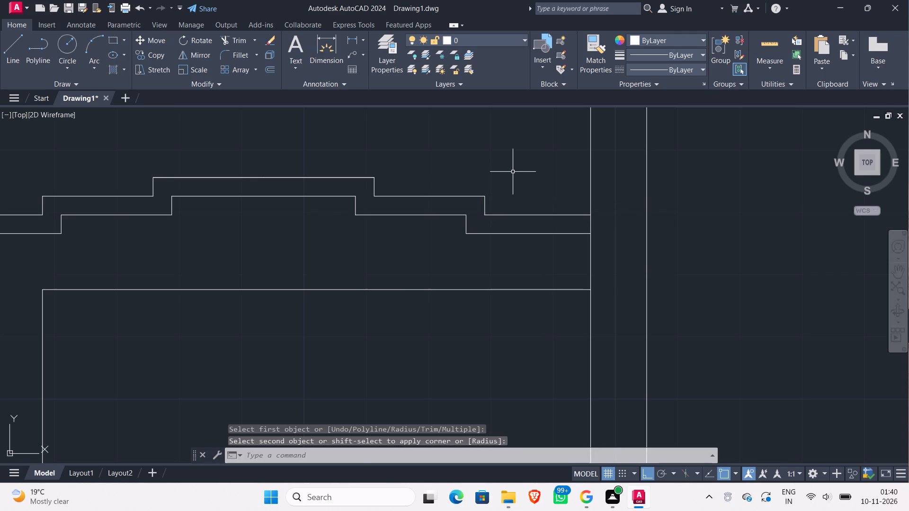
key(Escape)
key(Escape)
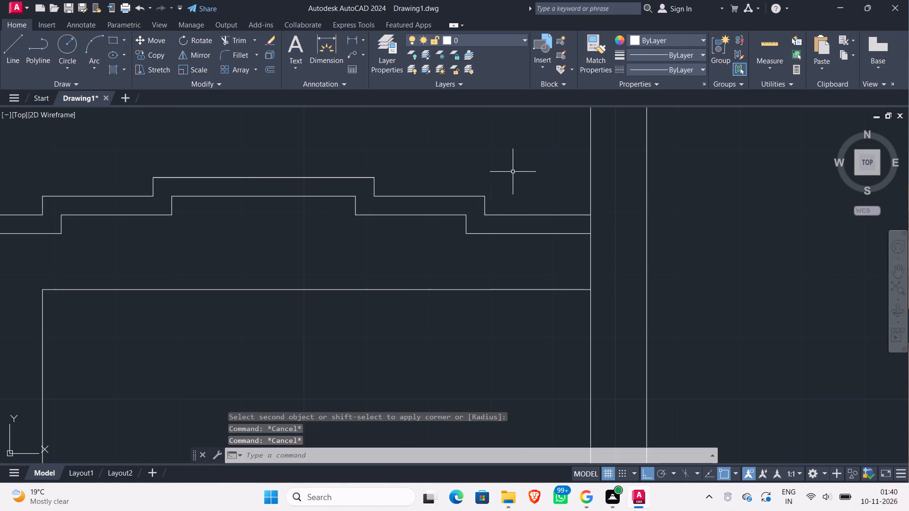
Examine the double-line corners at the easternmost step of the western chamber's north wall up close.
scroll(503, 198, up, 2)
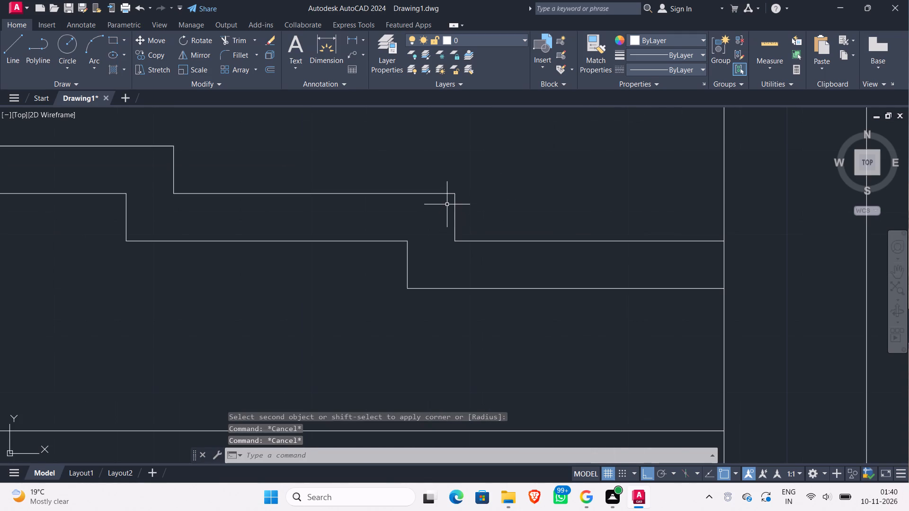
scroll(447, 204, down, 2)
scroll(447, 203, up, 5)
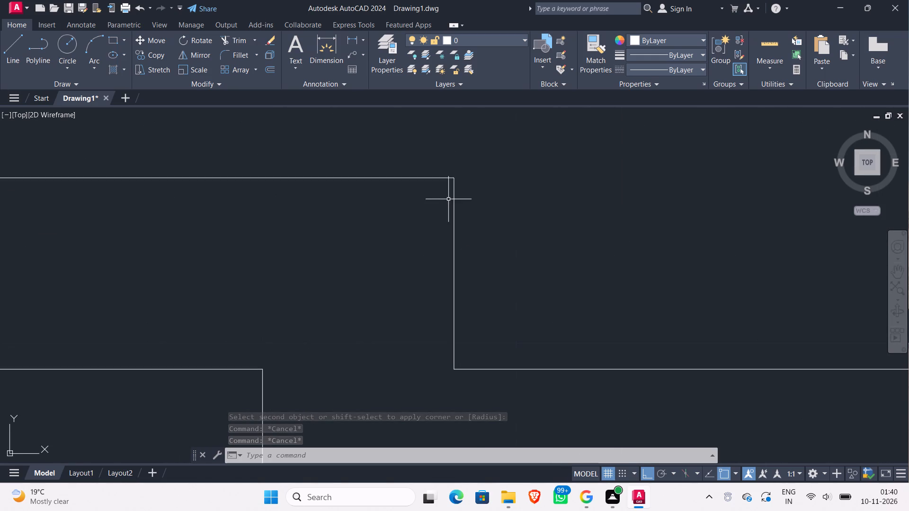
scroll(448, 199, down, 5)
middle_drag(444, 207, 470, 200)
scroll(471, 200, up, 2)
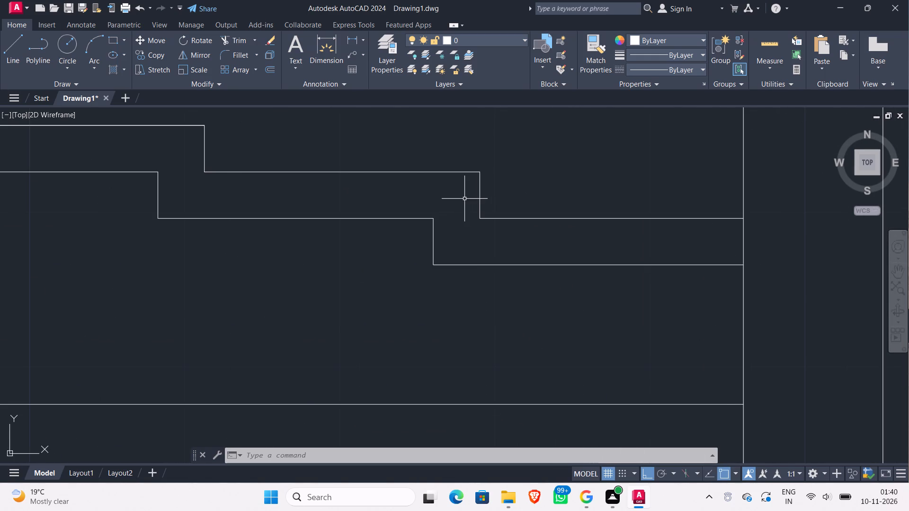
scroll(464, 199, down, 5)
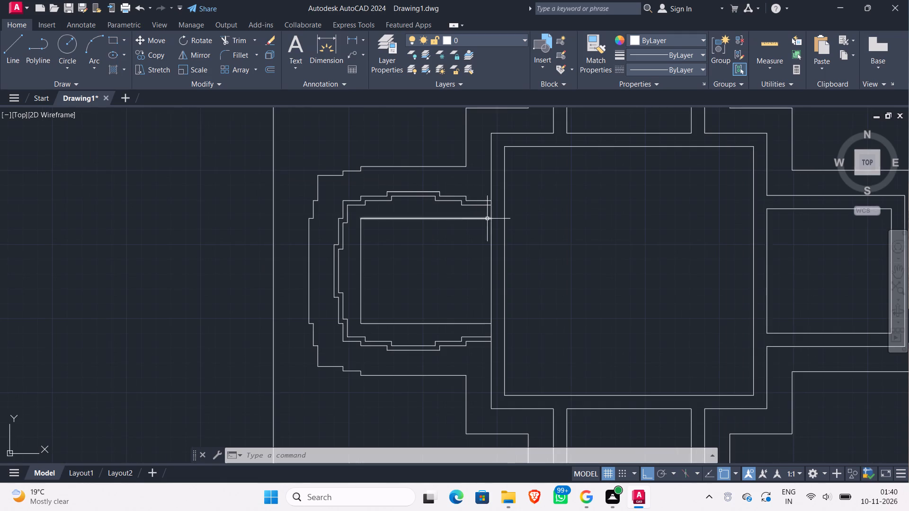
scroll(460, 206, up, 5)
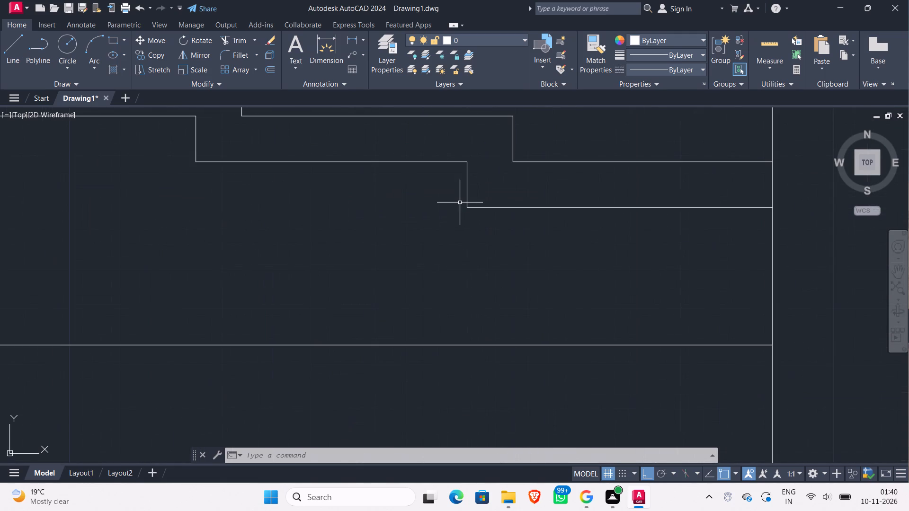
scroll(411, 237, down, 2)
middle_drag(445, 197, 393, 219)
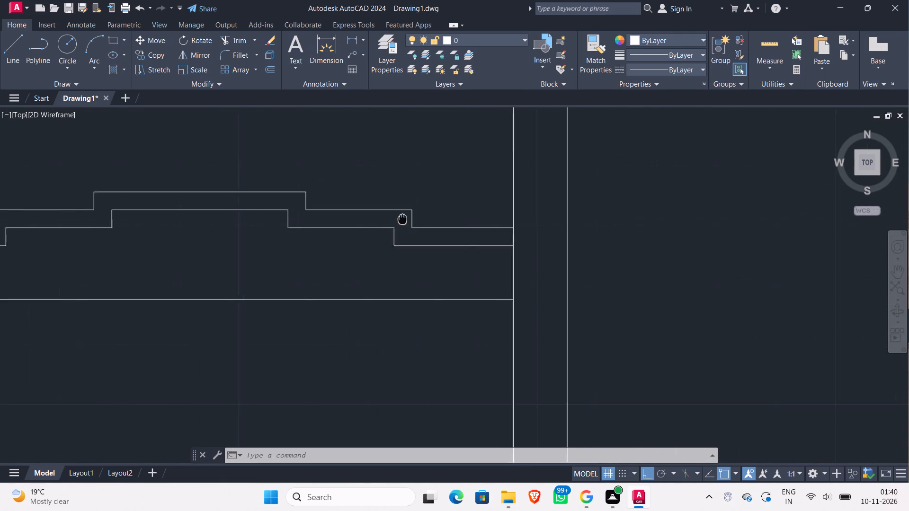
middle_drag(393, 219, 392, 219)
scroll(392, 215, up, 3)
scroll(396, 211, down, 2)
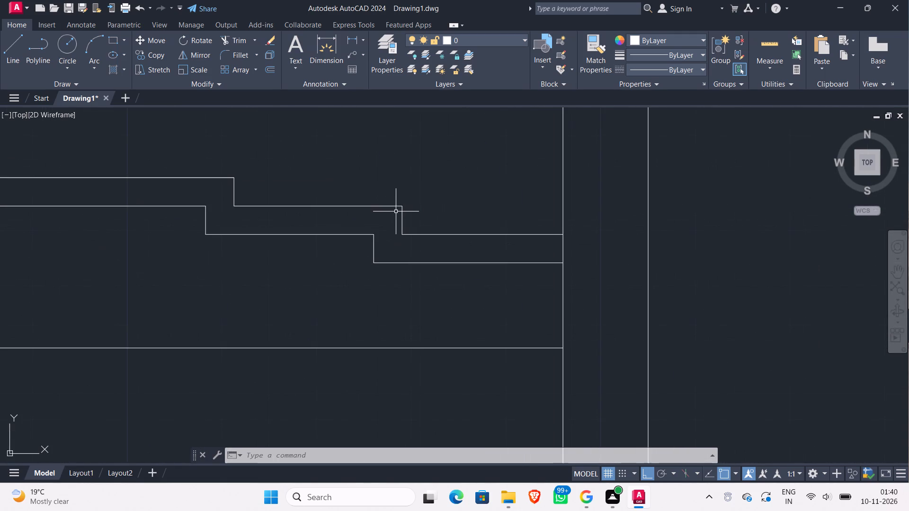
Examine the angled corner pieces of the Garbh Grah's stepped wall in the reference floor plan again.
middle_drag(396, 211, 147, 264)
scroll(140, 255, down, 3)
scroll(579, 233, down, 2)
middle_drag(555, 238, 325, 268)
scroll(555, 238, down, 1)
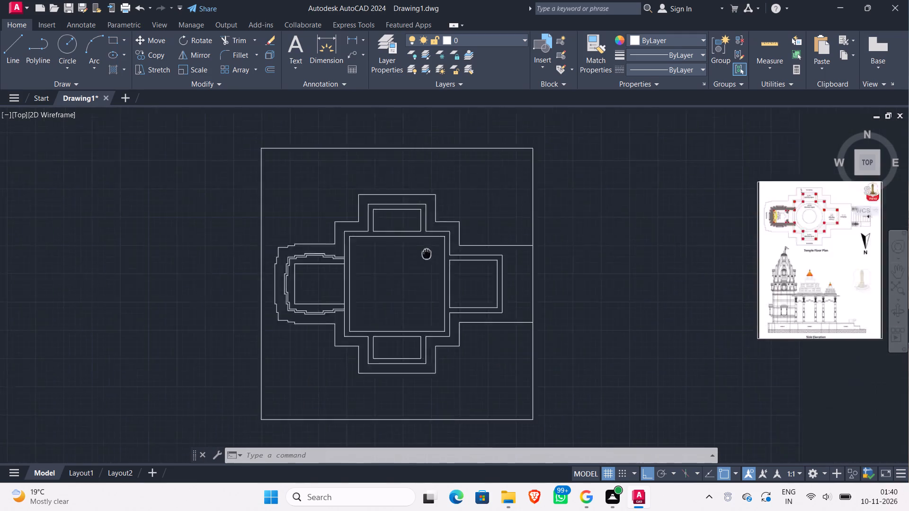
middle_drag(325, 268, 140, 303)
scroll(538, 271, up, 3)
scroll(403, 242, up, 1)
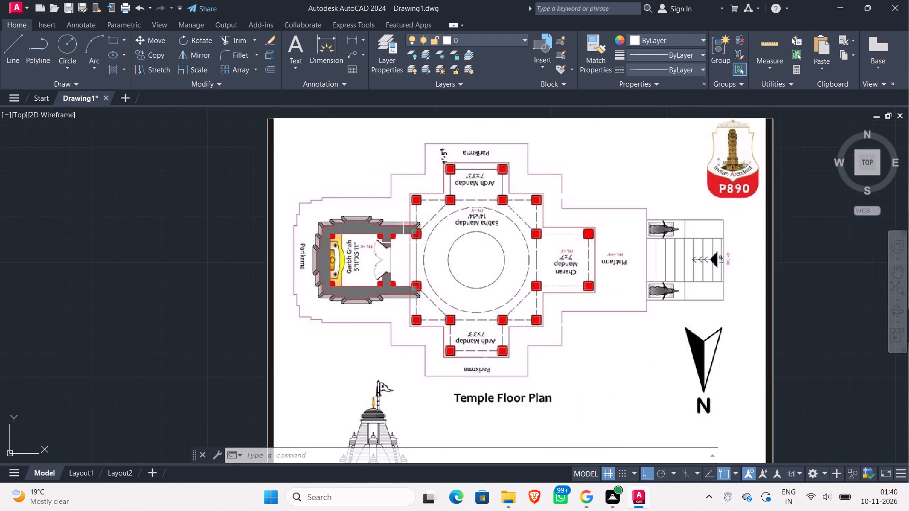
scroll(368, 215, up, 2)
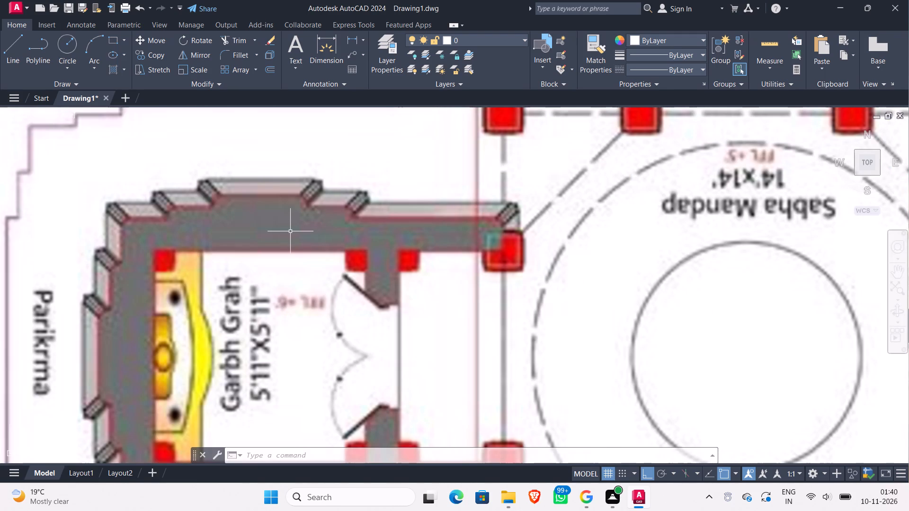
scroll(290, 230, down, 2)
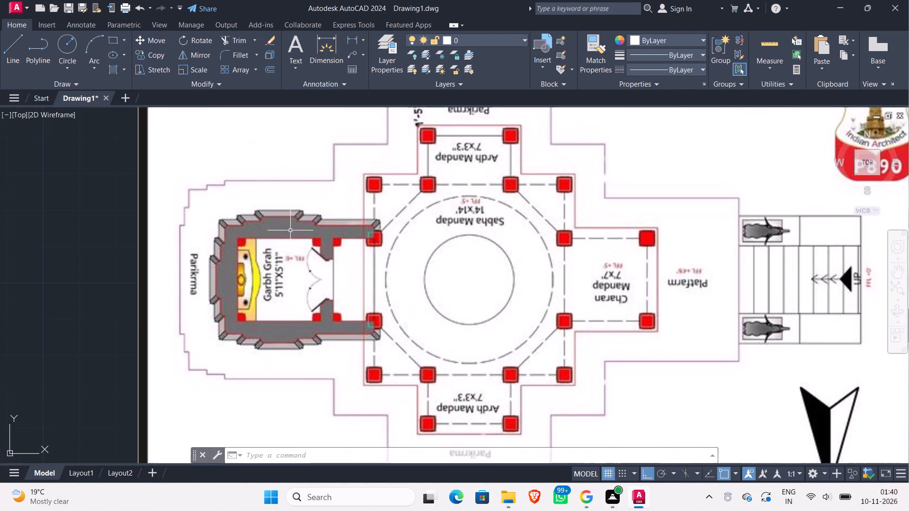
middle_drag(290, 230, 402, 232)
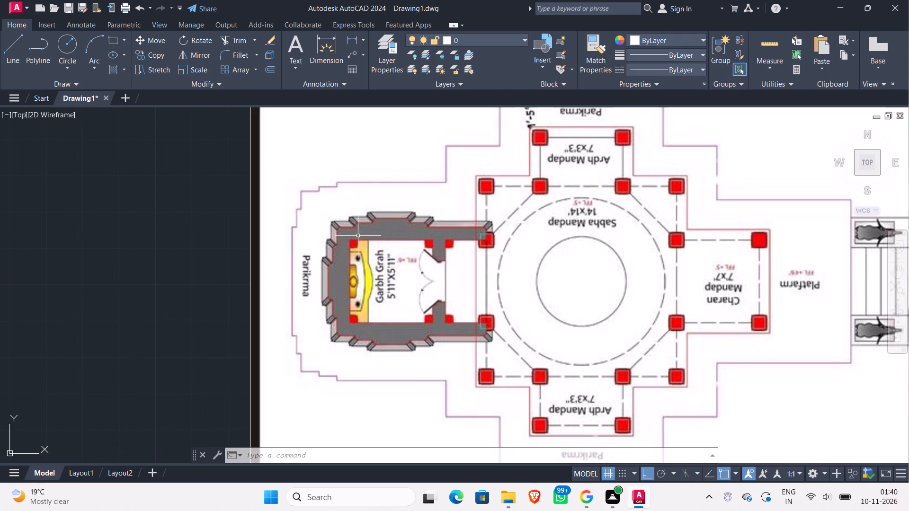
middle_drag(357, 236, 473, 227)
scroll(162, 280, down, 2)
middle_drag(162, 280, 508, 242)
middle_drag(224, 282, 265, 277)
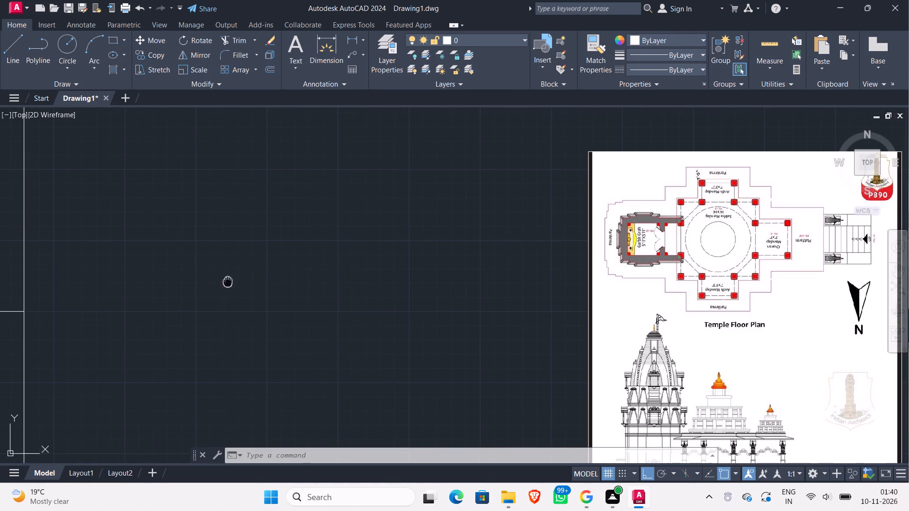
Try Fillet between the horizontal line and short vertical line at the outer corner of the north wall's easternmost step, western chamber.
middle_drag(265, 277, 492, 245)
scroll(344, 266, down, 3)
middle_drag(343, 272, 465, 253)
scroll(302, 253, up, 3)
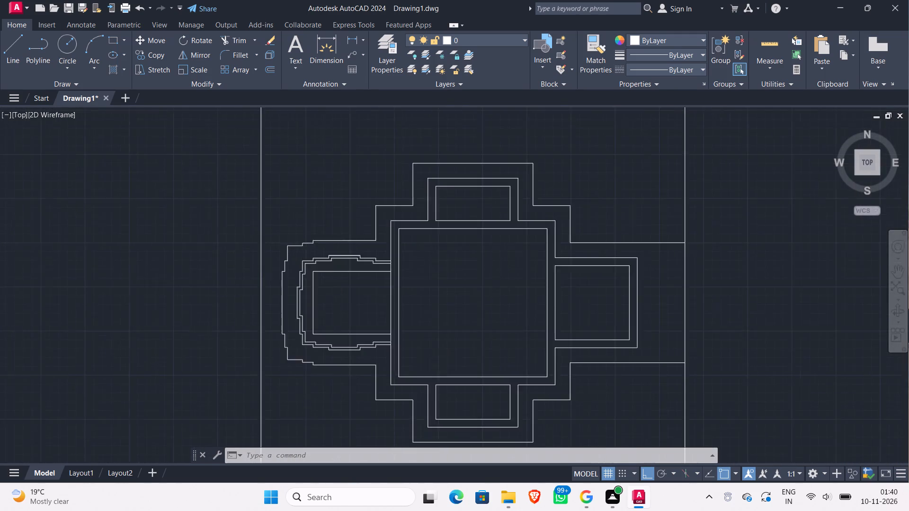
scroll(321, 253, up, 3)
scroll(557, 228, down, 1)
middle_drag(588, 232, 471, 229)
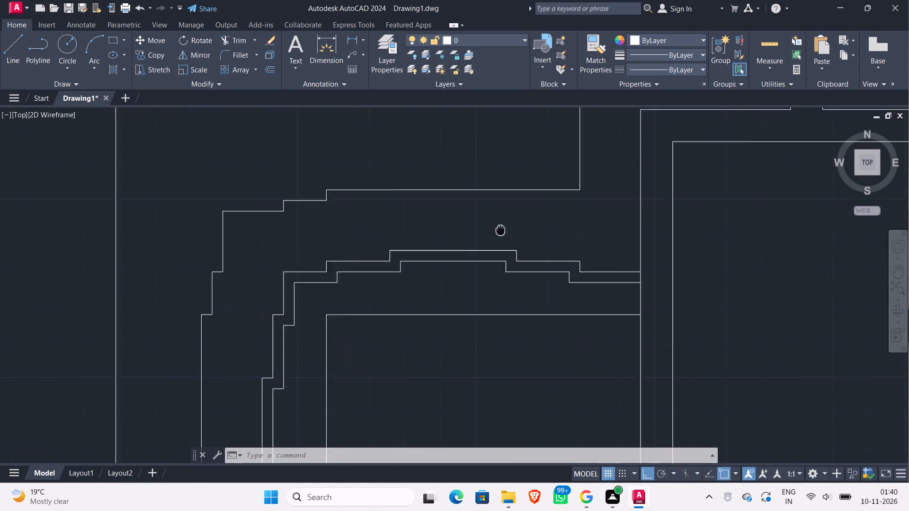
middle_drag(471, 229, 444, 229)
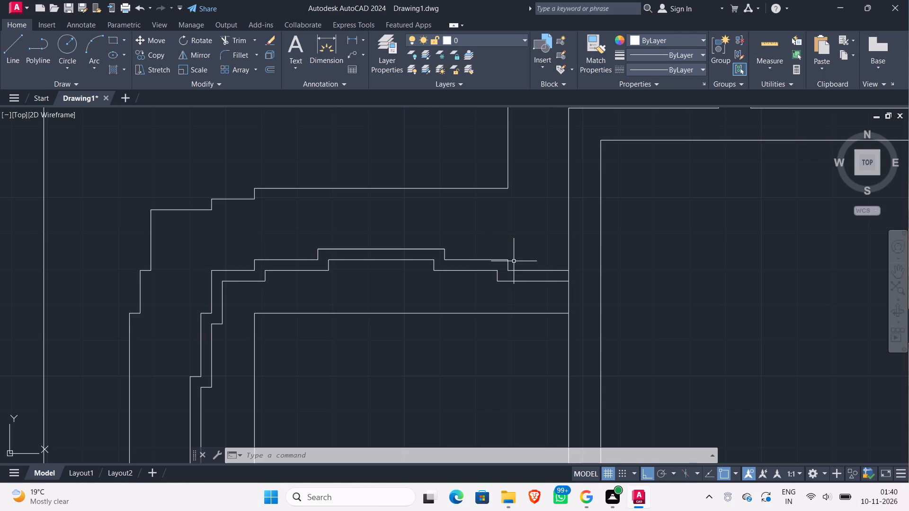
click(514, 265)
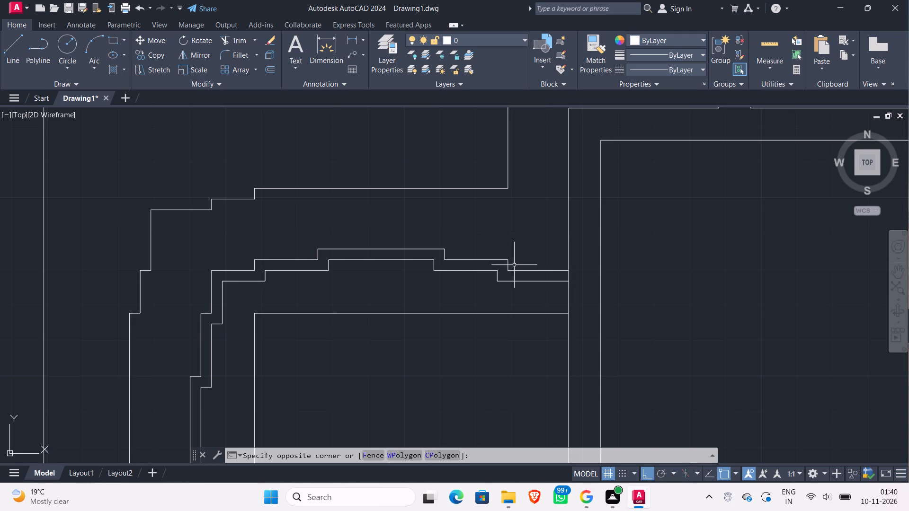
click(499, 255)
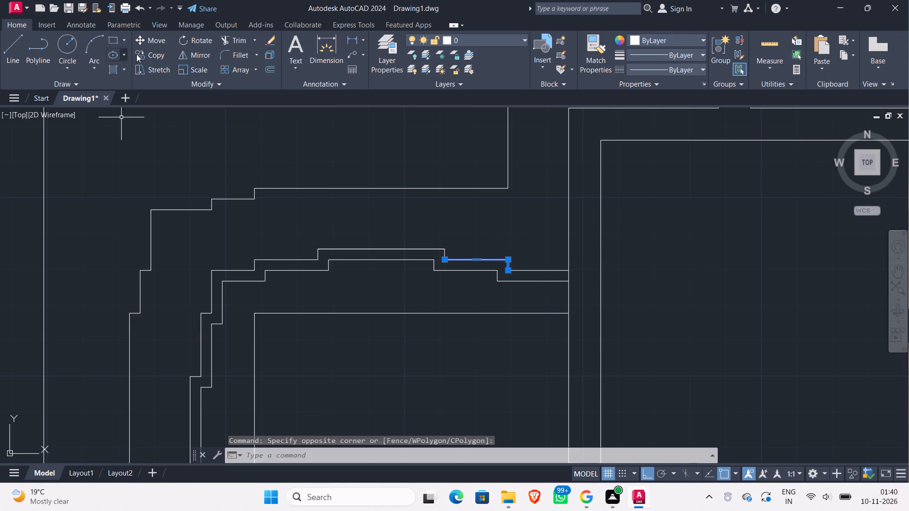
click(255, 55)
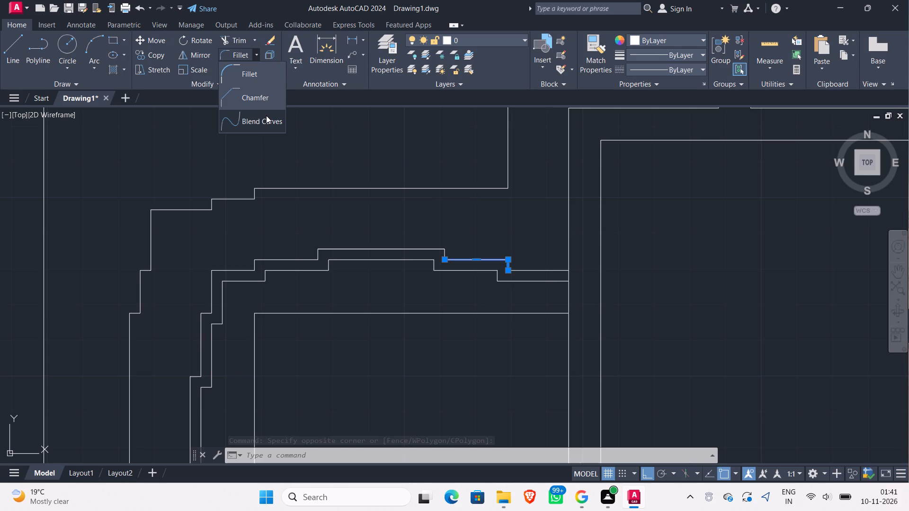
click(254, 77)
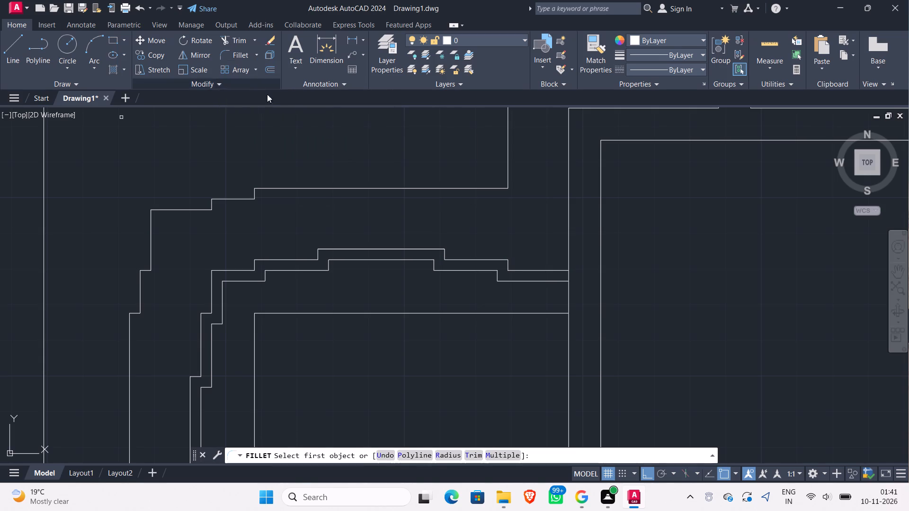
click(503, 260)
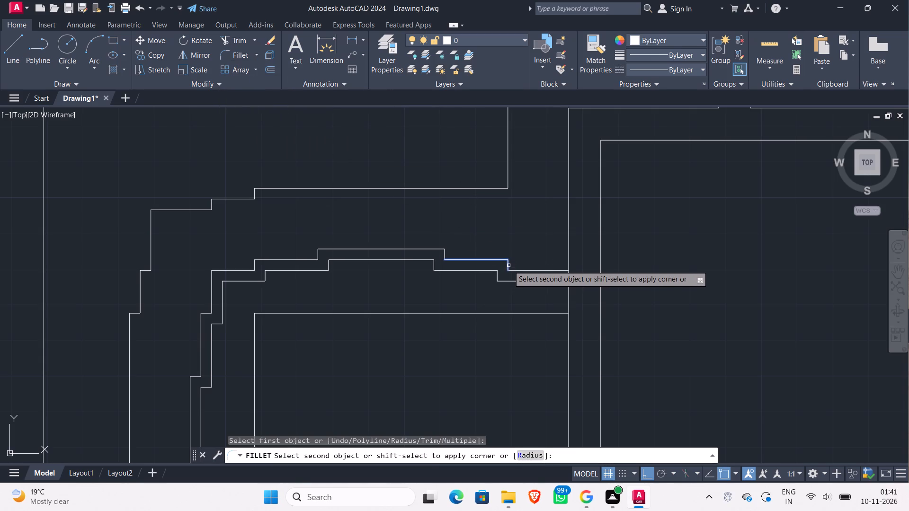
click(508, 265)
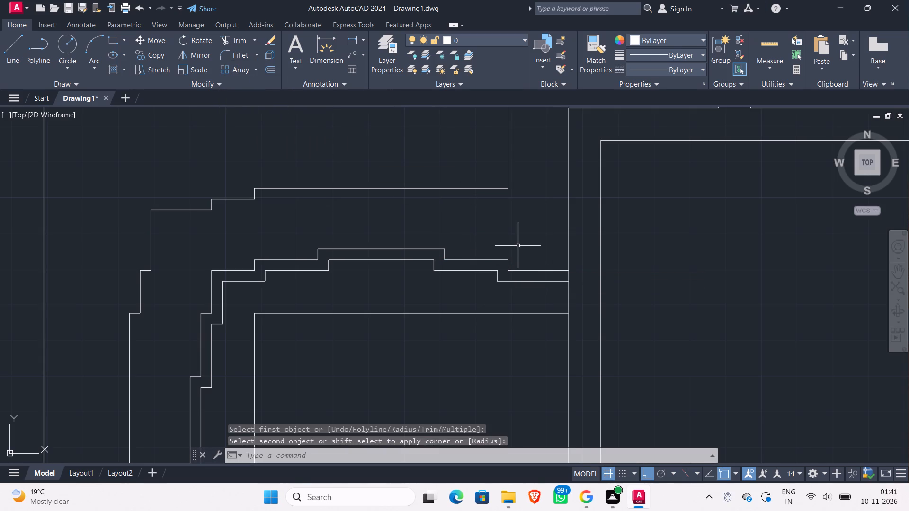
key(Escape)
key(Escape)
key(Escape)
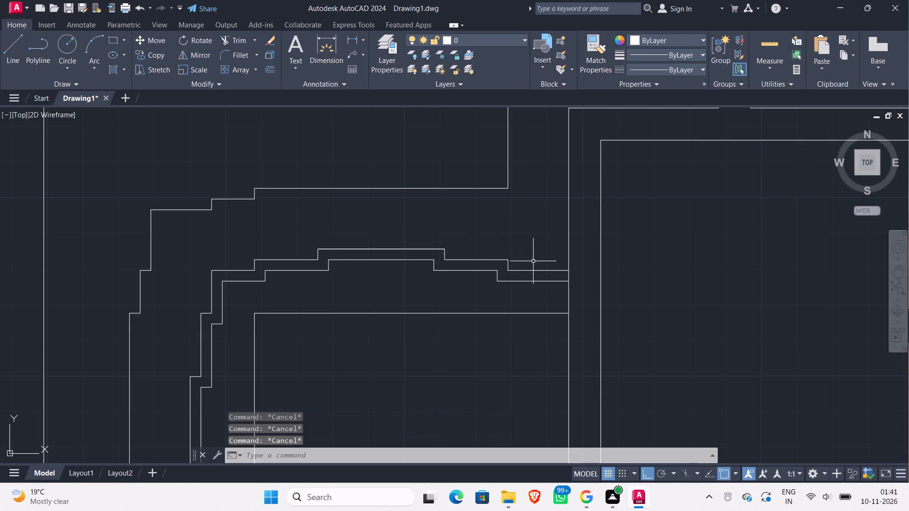
Examine the western chamber's easternmost north wall corner and the angled corner pieces of the Garbh Grah wall in the reference plan.
scroll(531, 261, down, 1)
scroll(529, 261, up, 2)
middle_drag(522, 256, 488, 242)
scroll(488, 242, up, 4)
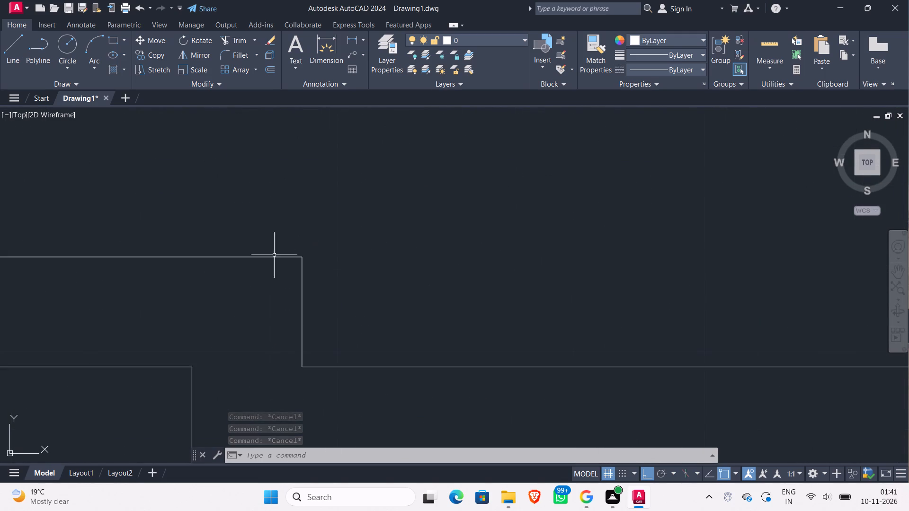
scroll(291, 252, up, 3)
scroll(380, 247, down, 9)
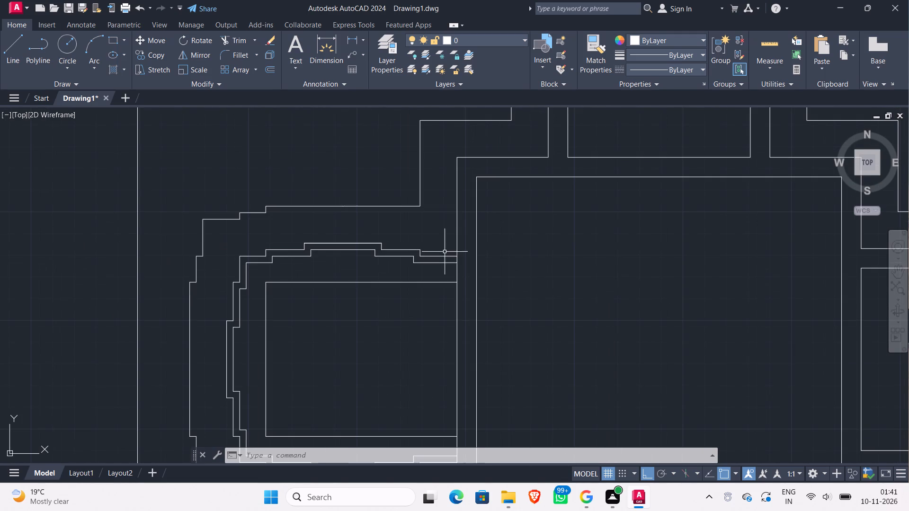
middle_drag(387, 335, 267, 277)
scroll(267, 276, down, 1)
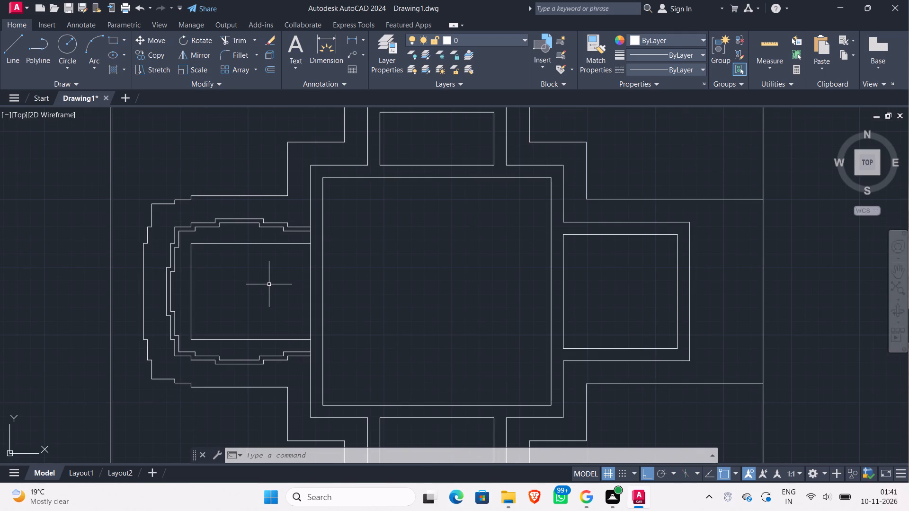
scroll(269, 284, down, 1)
middle_drag(412, 287, 295, 277)
scroll(295, 277, down, 1)
scroll(639, 207, up, 1)
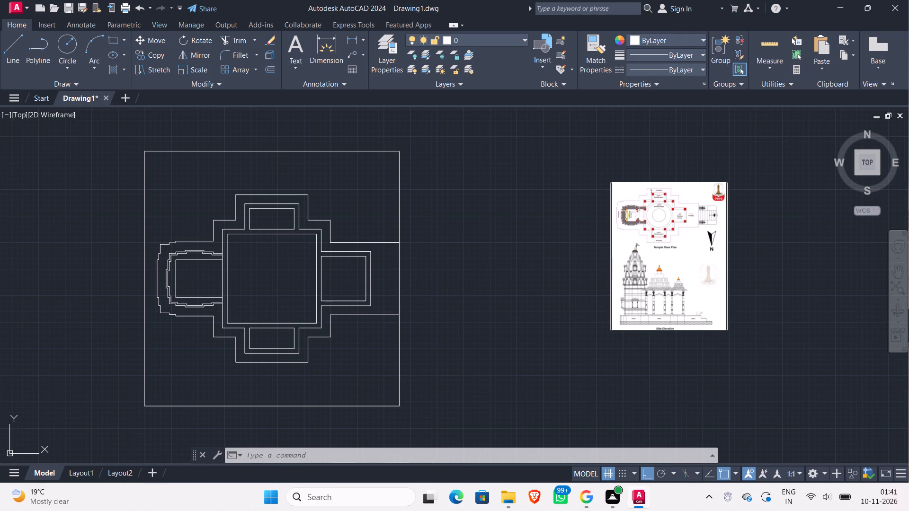
scroll(639, 206, up, 3)
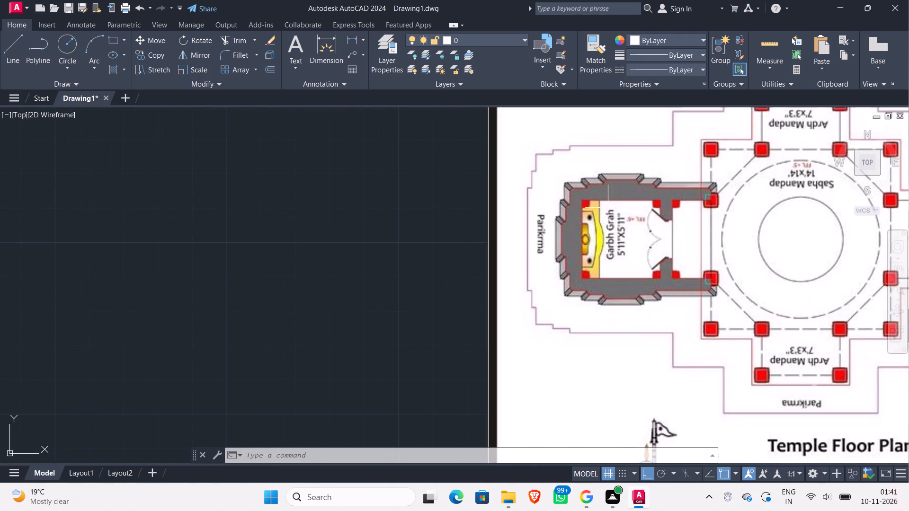
scroll(629, 193, up, 2)
scroll(674, 186, down, 1)
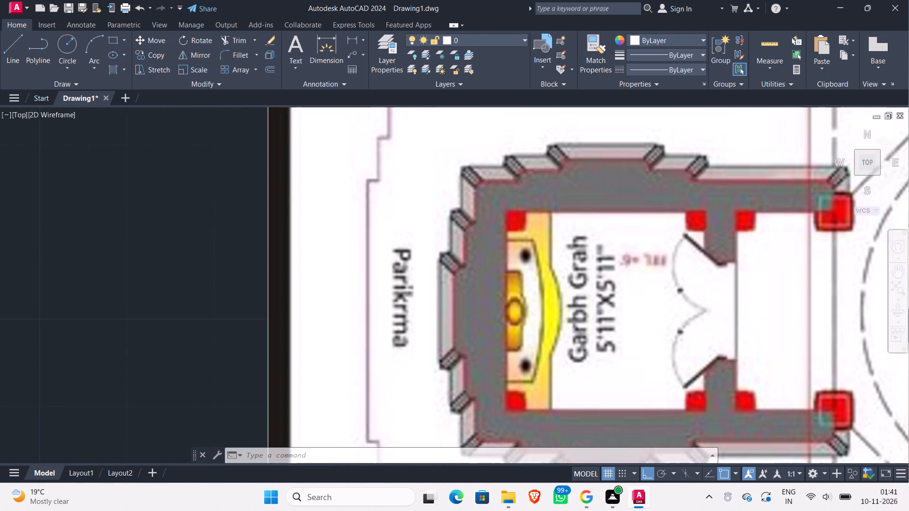
scroll(674, 186, down, 1)
scroll(676, 183, up, 3)
scroll(674, 183, down, 2)
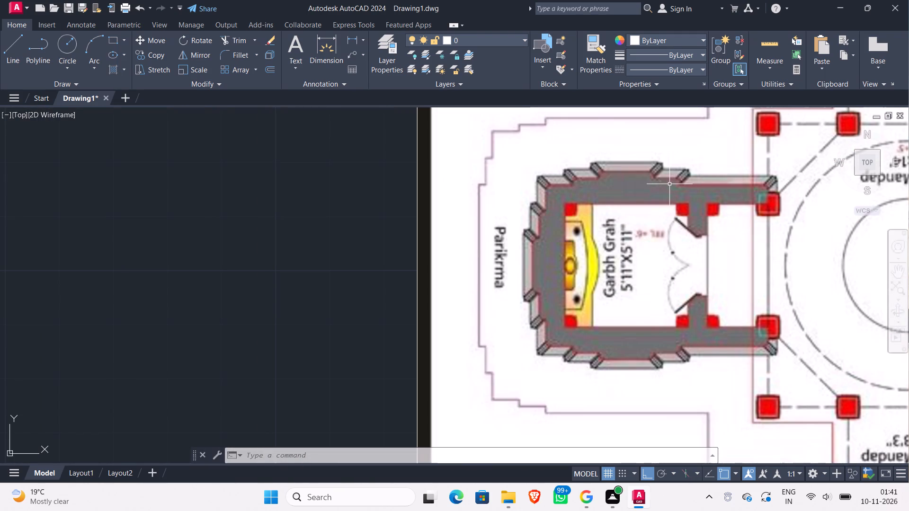
scroll(669, 187, up, 2)
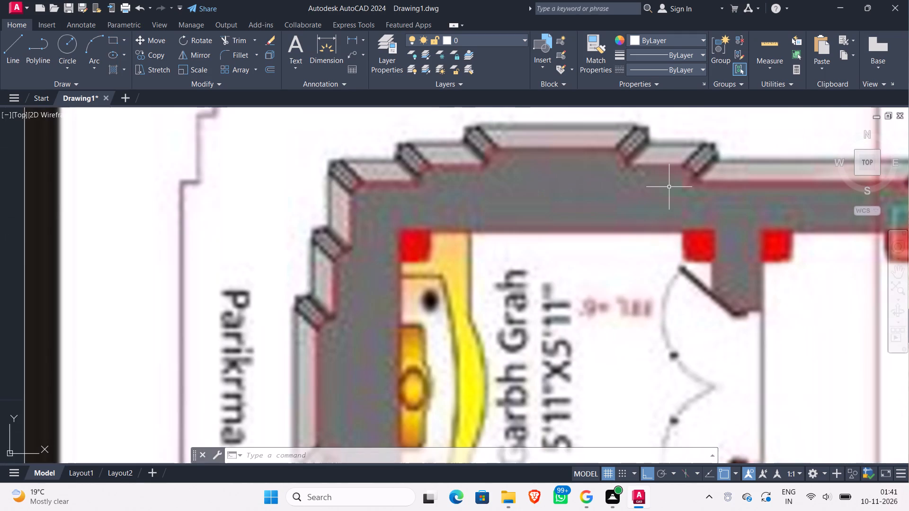
scroll(669, 187, down, 2)
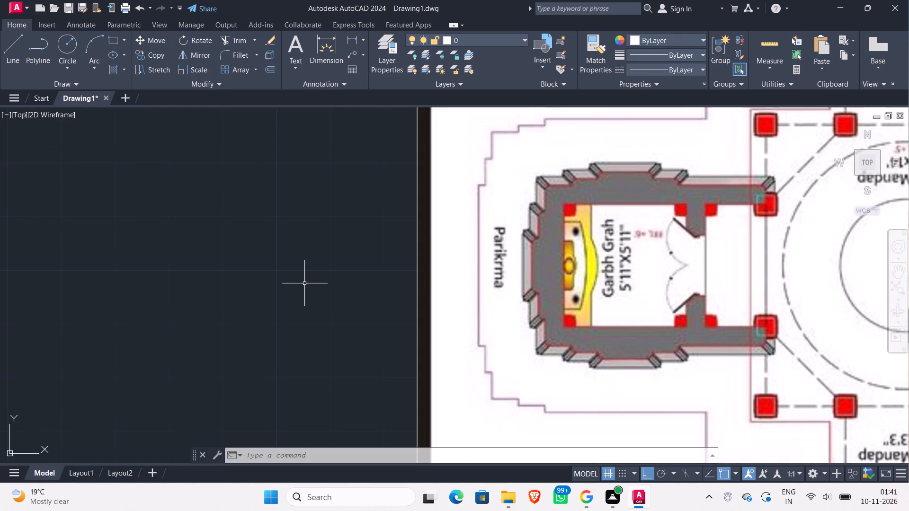
Compare the drawn western chamber's stepped double-line walls with the Garbh Grah walls in the reference floor plan.
middle_drag(303, 282, 308, 281)
scroll(264, 289, down, 2)
middle_drag(261, 289, 667, 248)
scroll(388, 260, down, 2)
middle_drag(360, 266, 740, 215)
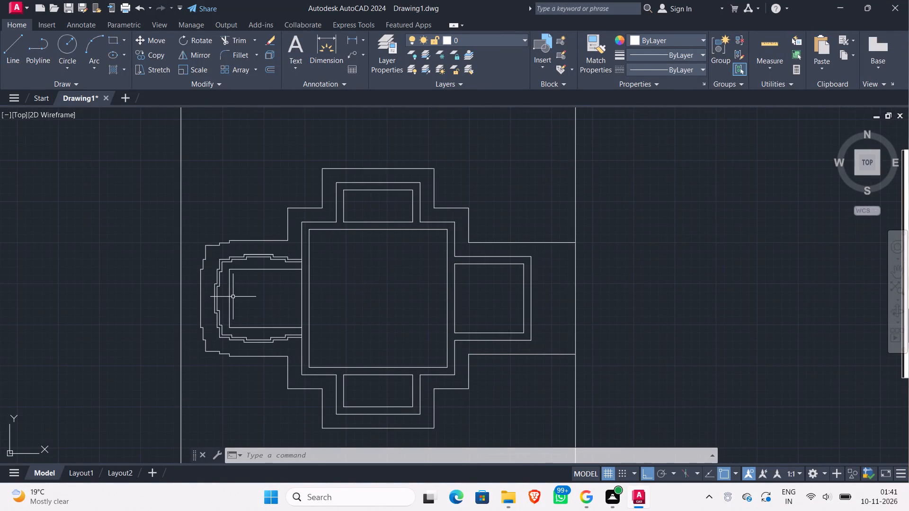
scroll(287, 263, up, 5)
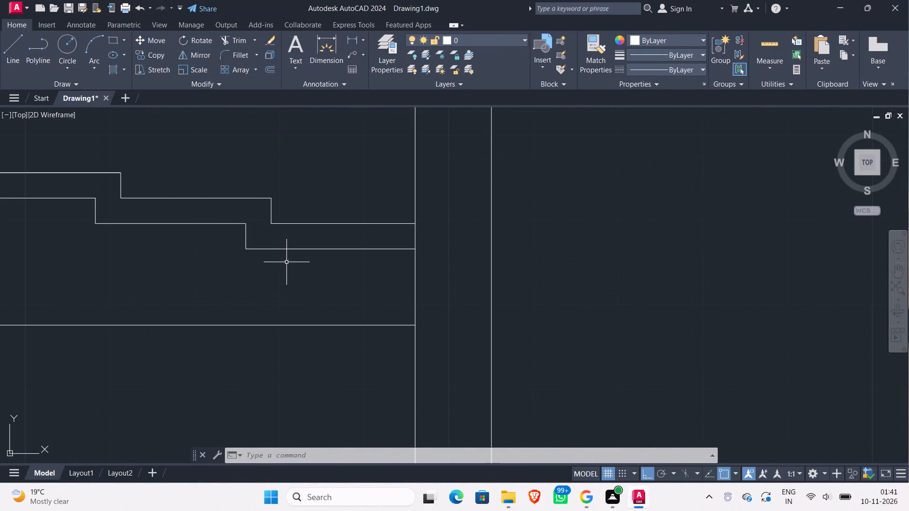
scroll(283, 260, down, 2)
scroll(538, 276, down, 1)
middle_drag(538, 276, 167, 300)
scroll(174, 294, down, 2)
scroll(789, 211, up, 2)
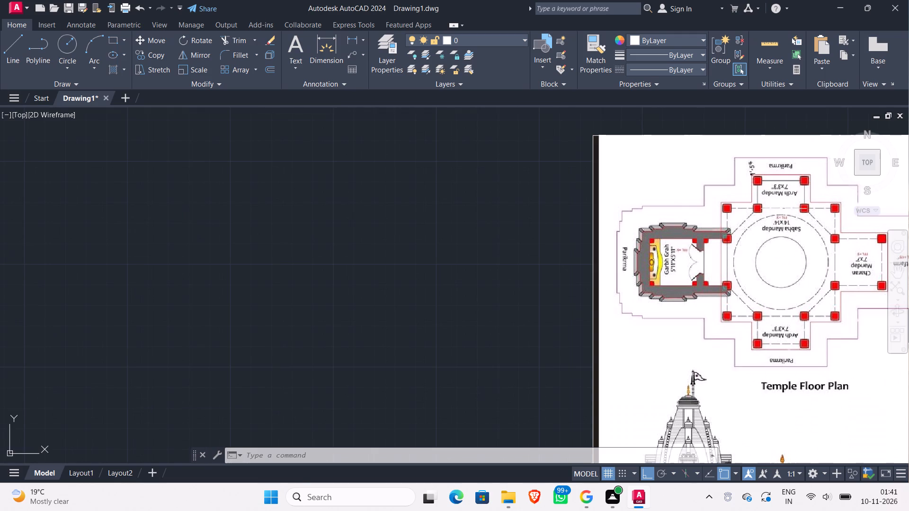
scroll(741, 215, up, 1)
scroll(237, 329, down, 2)
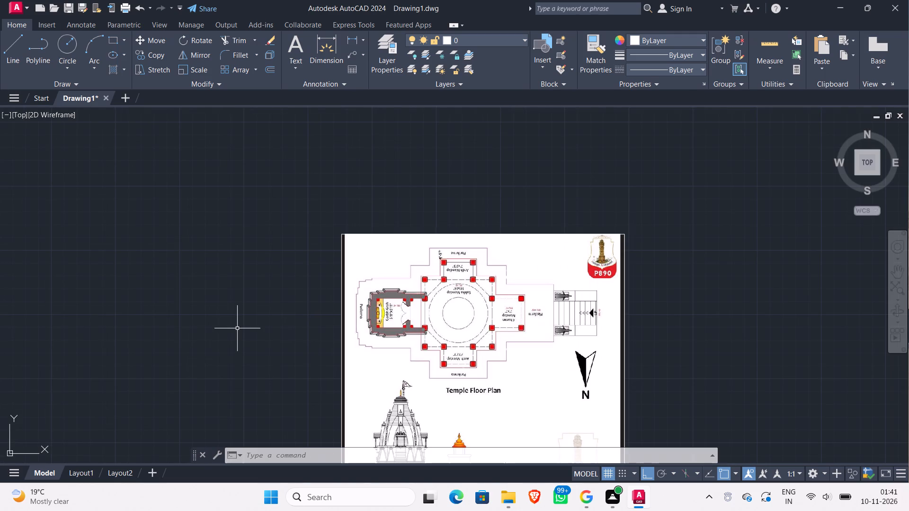
middle_drag(237, 328, 287, 318)
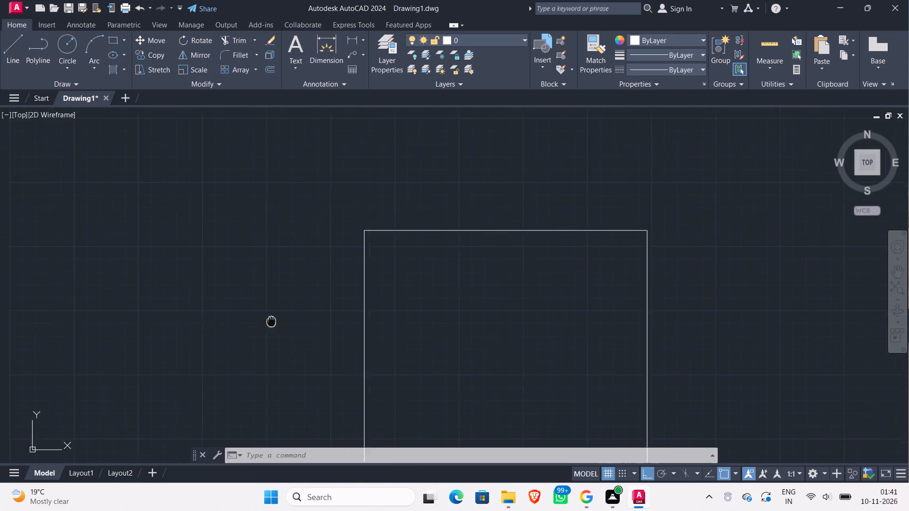
middle_drag(287, 318, 544, 297)
scroll(296, 327, down, 3)
middle_drag(292, 328, 471, 311)
scroll(311, 325, up, 3)
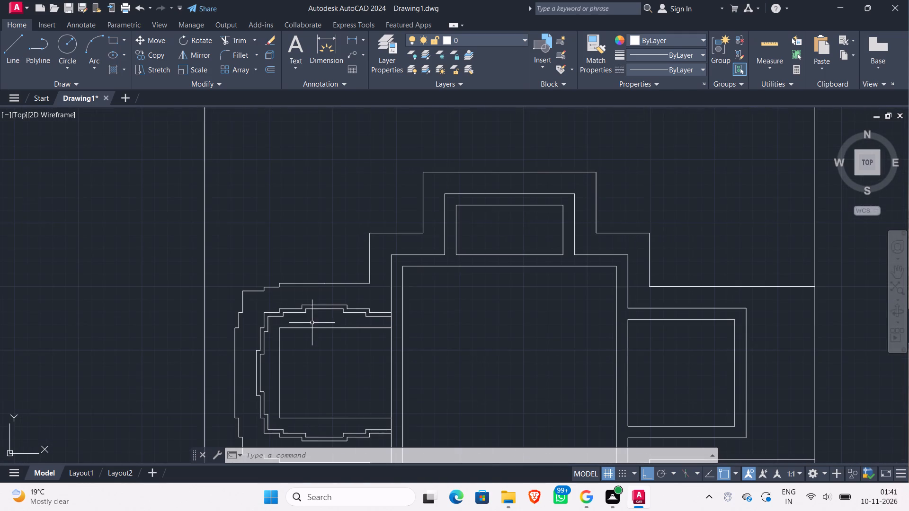
scroll(365, 319, up, 3)
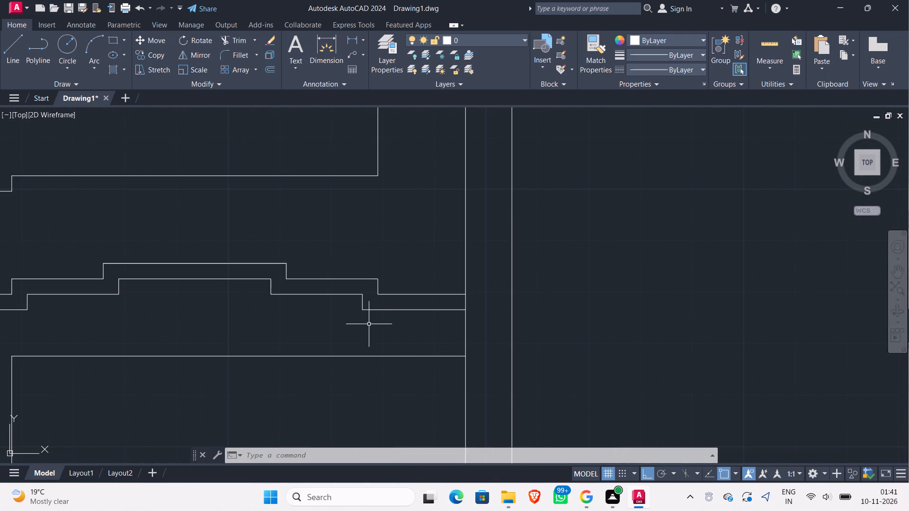
scroll(371, 326, down, 4)
middle_drag(461, 342, 14, 323)
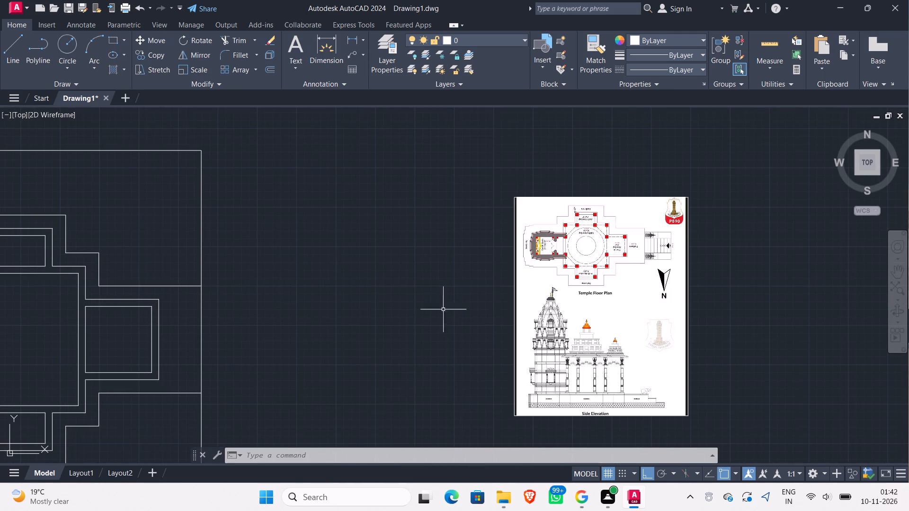
scroll(574, 230, up, 1)
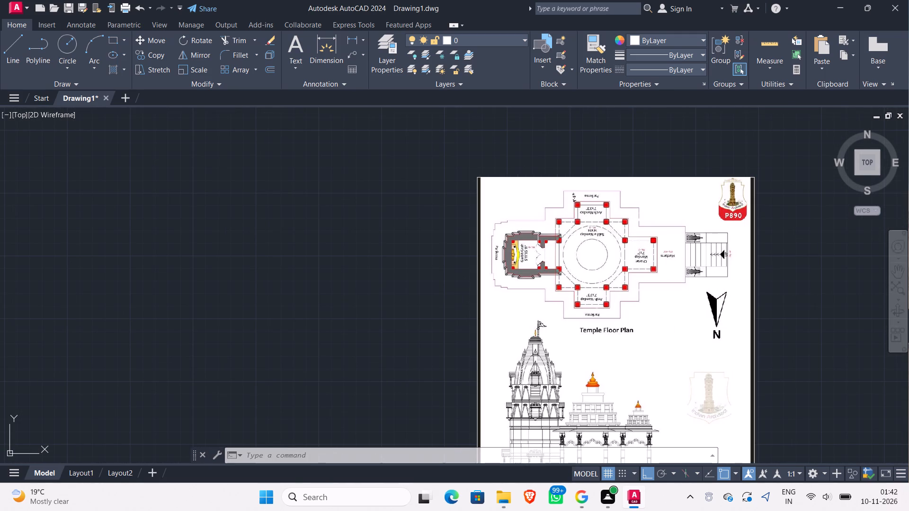
middle_drag(183, 285, 302, 281)
scroll(176, 288, down, 2)
middle_drag(18, 323, 89, 328)
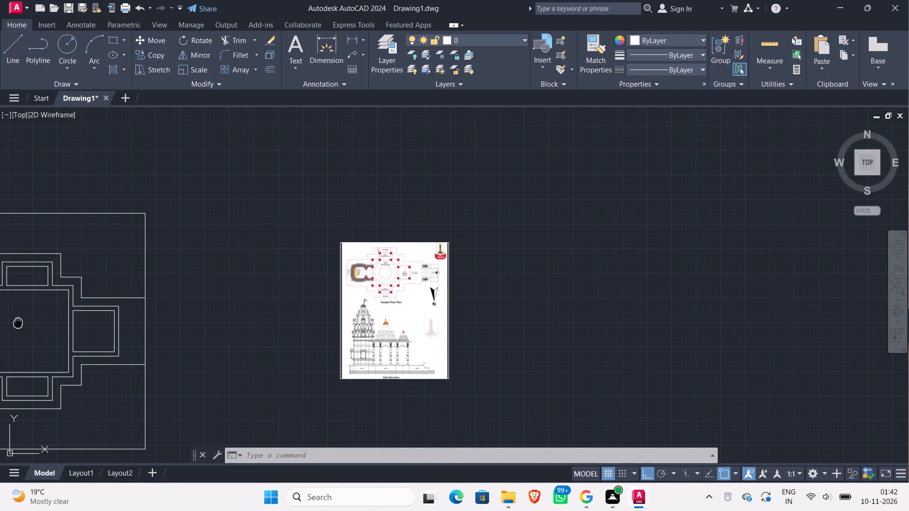
middle_drag(89, 328, 148, 328)
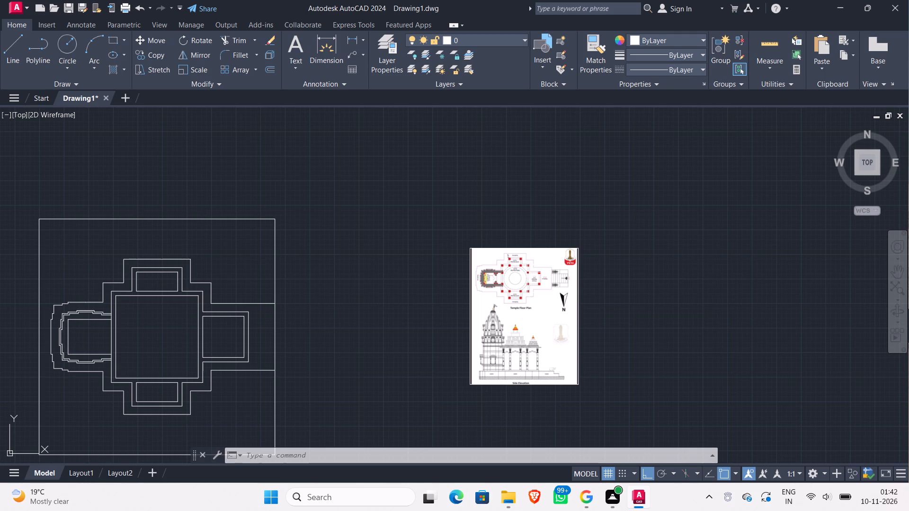
scroll(523, 272, up, 2)
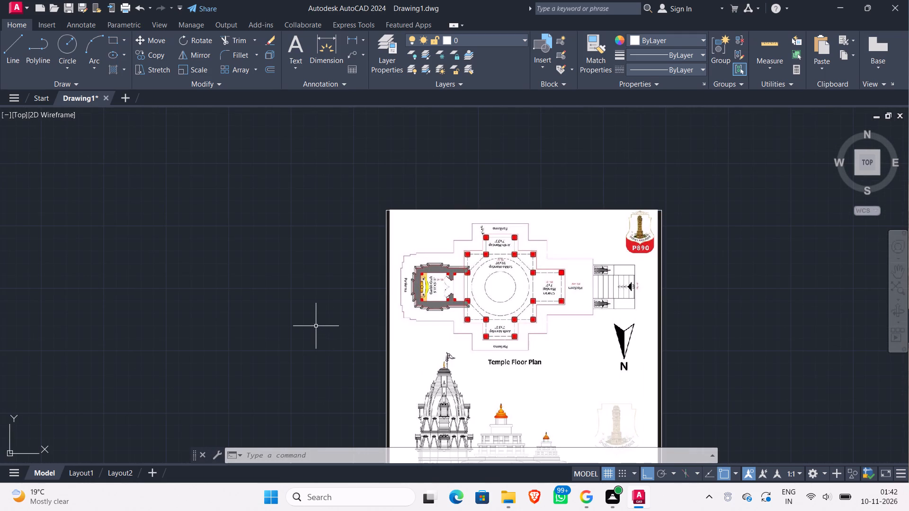
middle_drag(316, 326, 572, 312)
scroll(378, 348, down, 2)
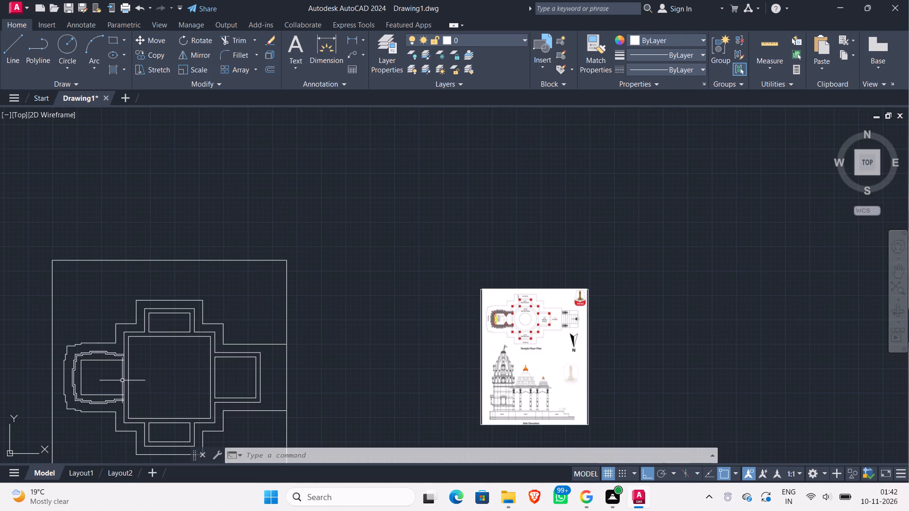
scroll(116, 366, up, 2)
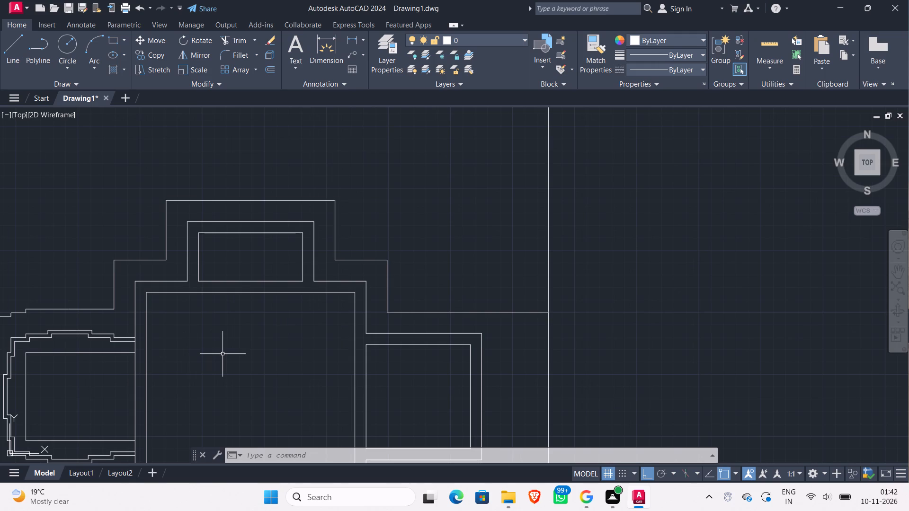
scroll(223, 354, down, 1)
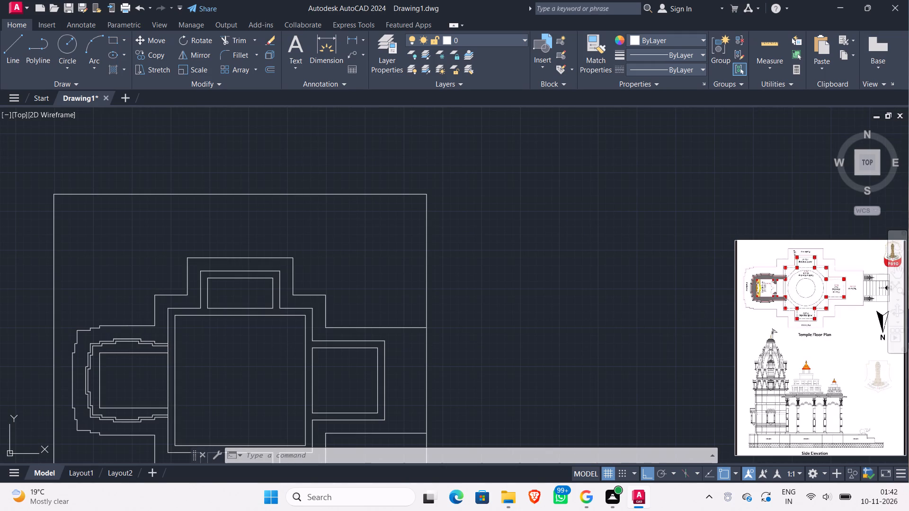
Compare the step corners of the western chamber's drawn north wall with the Garbh Grah's angled corner pieces in the reference plan.
scroll(783, 277, up, 3)
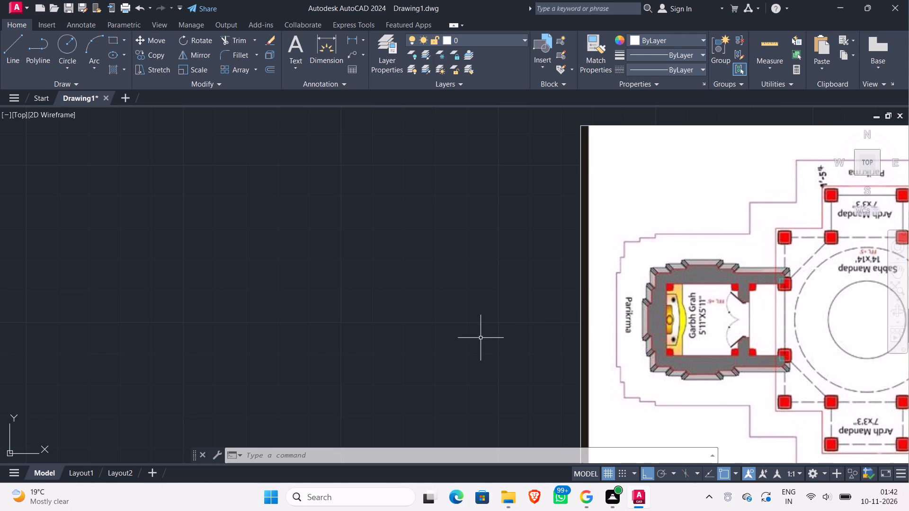
scroll(481, 338, down, 2)
middle_drag(437, 344, 647, 314)
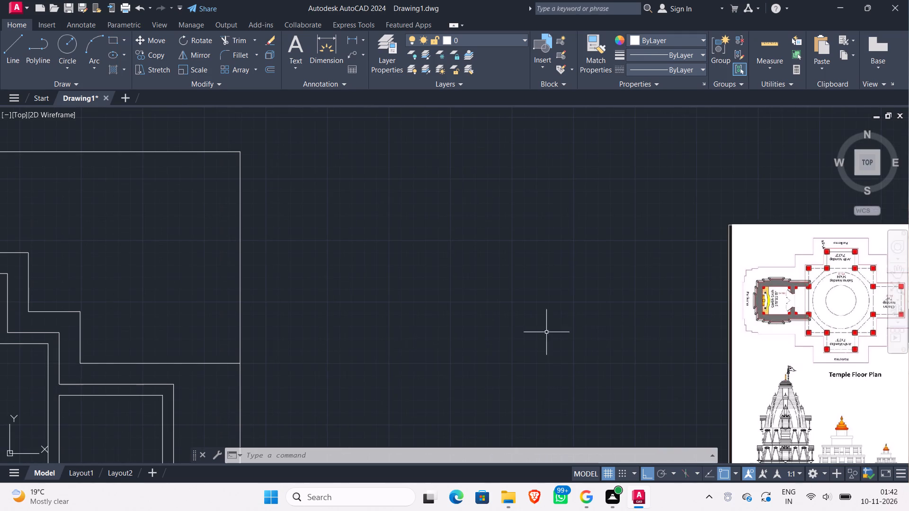
middle_drag(33, 381, 355, 344)
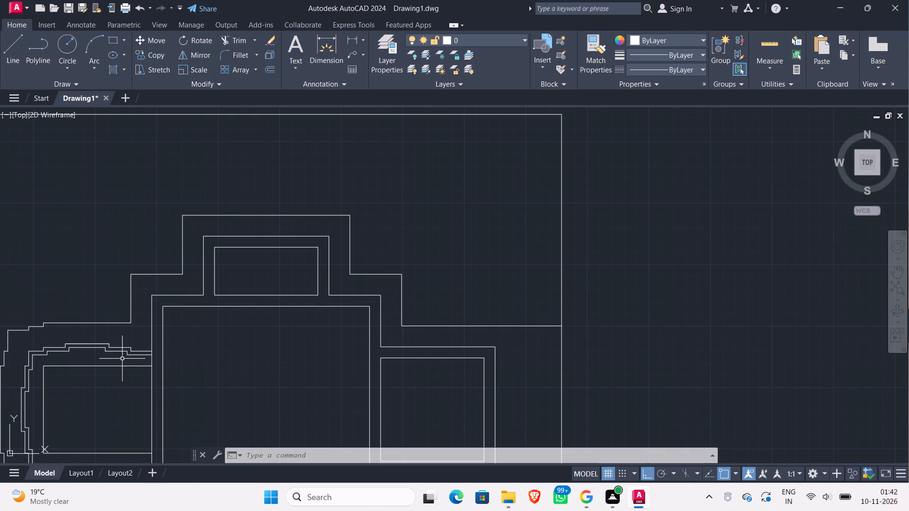
scroll(122, 354, up, 4)
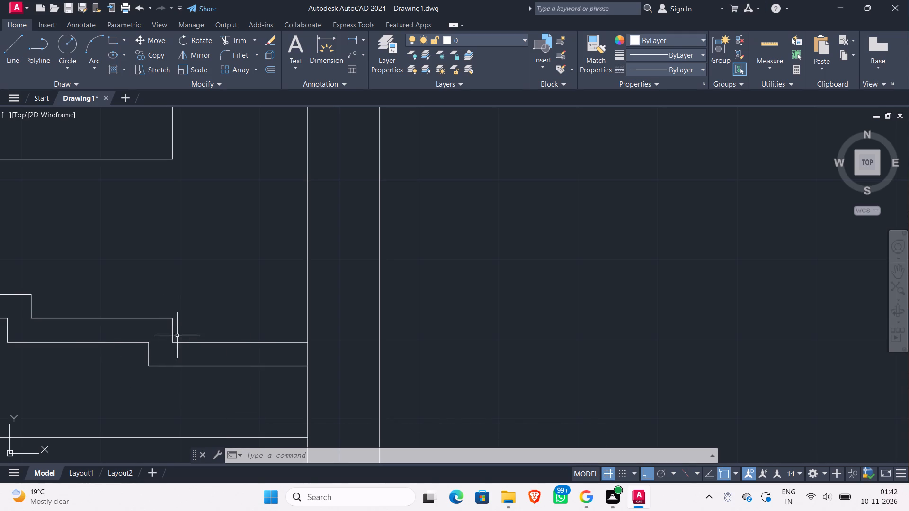
scroll(566, 309, down, 1)
middle_drag(566, 308, 566, 308)
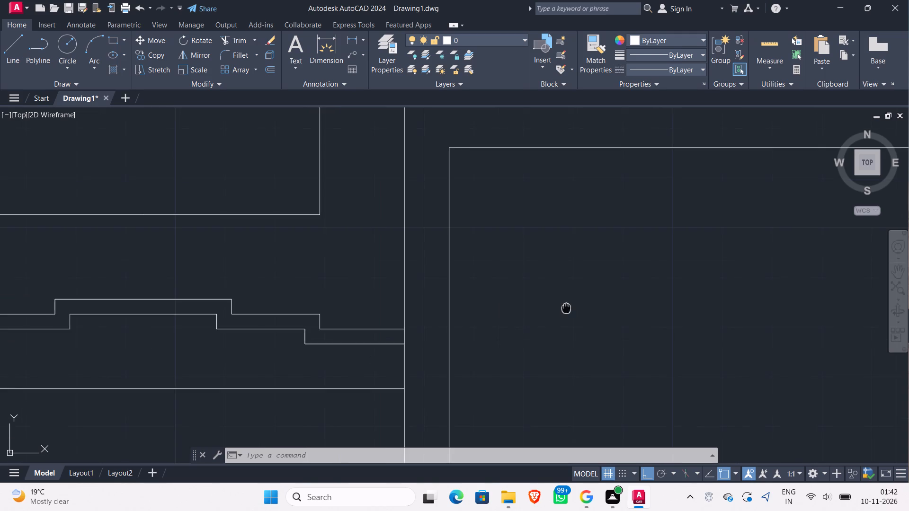
middle_drag(566, 308, 254, 307)
scroll(257, 306, down, 2)
scroll(819, 251, down, 1)
middle_drag(819, 251, 529, 268)
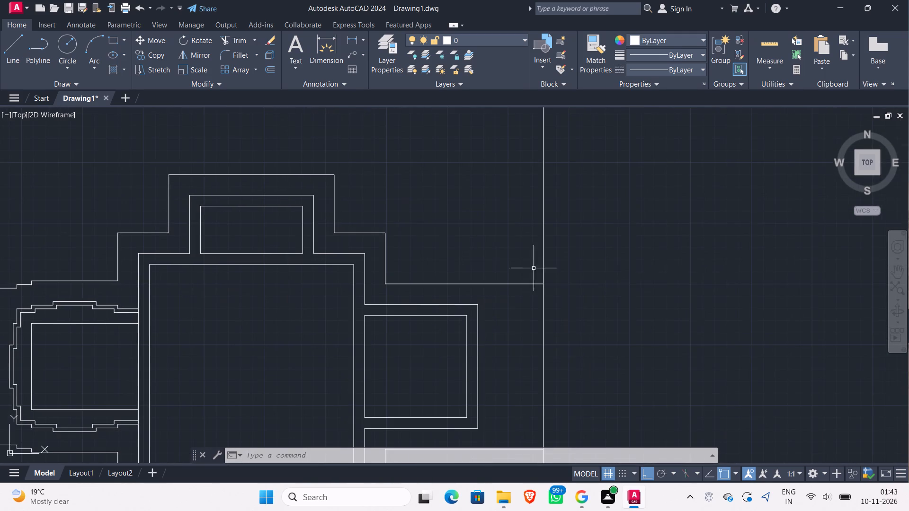
middle_drag(730, 260, 532, 290)
scroll(533, 287, down, 2)
scroll(722, 271, up, 3)
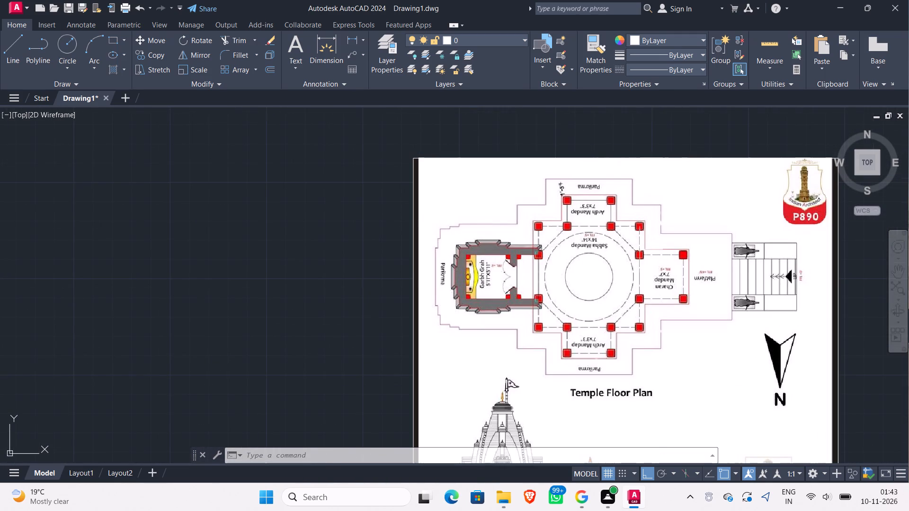
scroll(520, 244, up, 3)
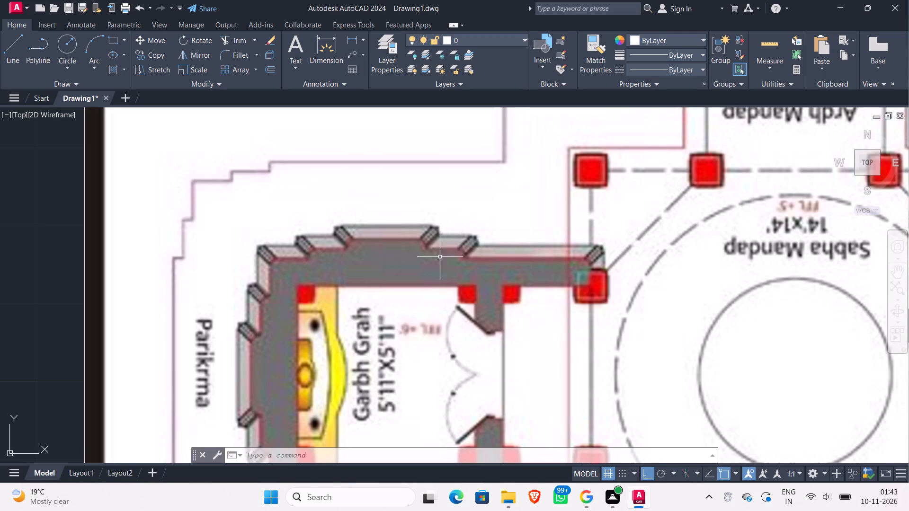
Check the easternmost step of the western chamber's double-line north wall against the Garbh Grah wall in the reference floor plan.
scroll(293, 331, down, 2)
middle_drag(293, 330, 707, 253)
scroll(303, 331, down, 1)
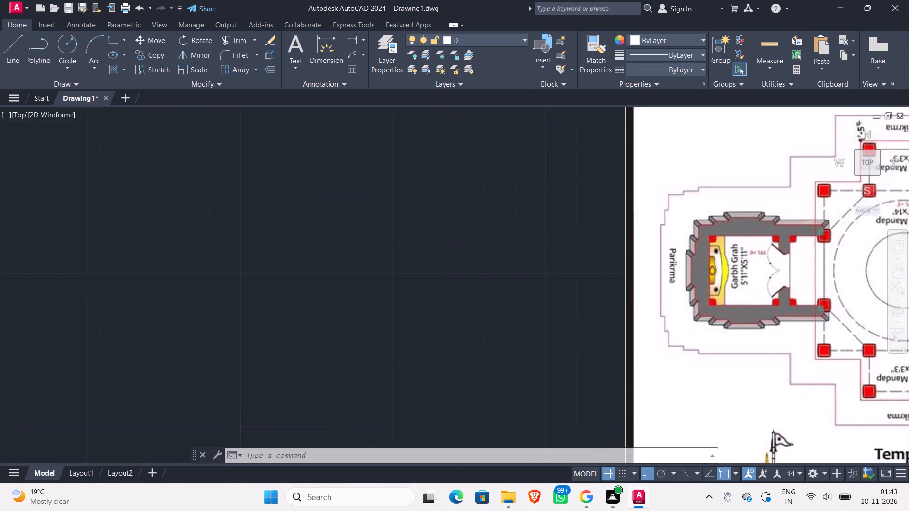
middle_drag(187, 353, 747, 267)
scroll(376, 308, down, 1)
middle_drag(118, 356, 768, 269)
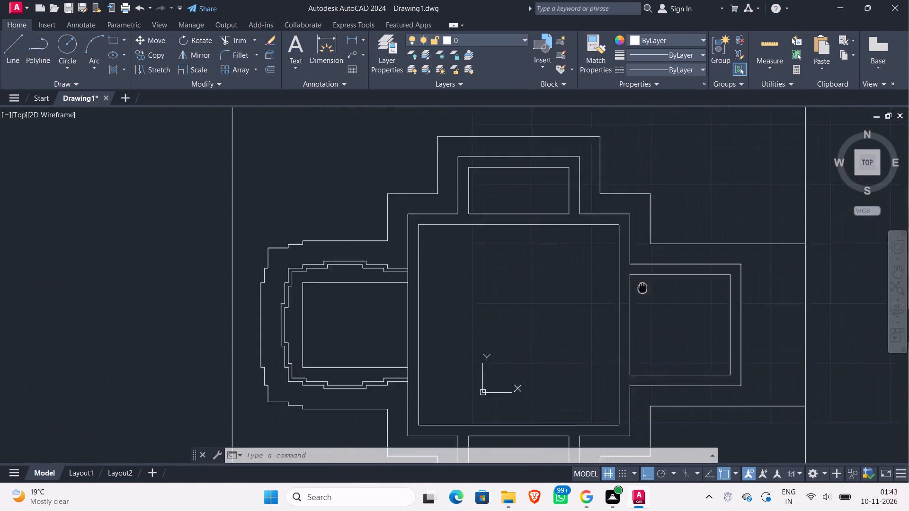
middle_drag(768, 269, 780, 267)
scroll(579, 243, up, 4)
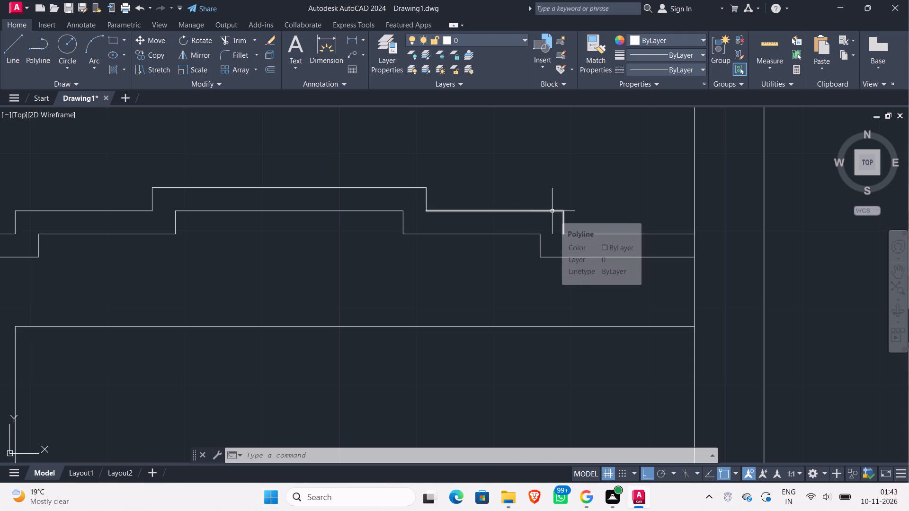
scroll(474, 265, down, 1)
middle_drag(474, 265, 290, 273)
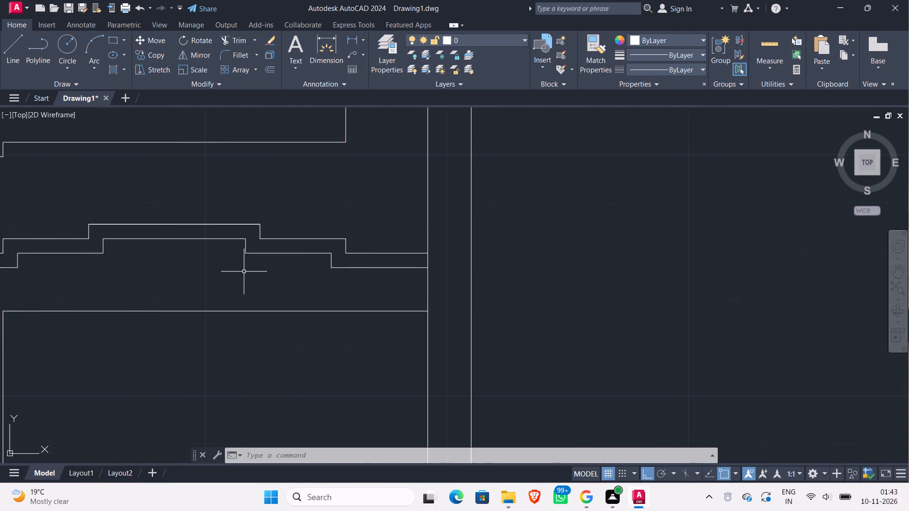
scroll(243, 272, down, 3)
middle_drag(483, 285, 116, 311)
middle_drag(709, 256, 706, 257)
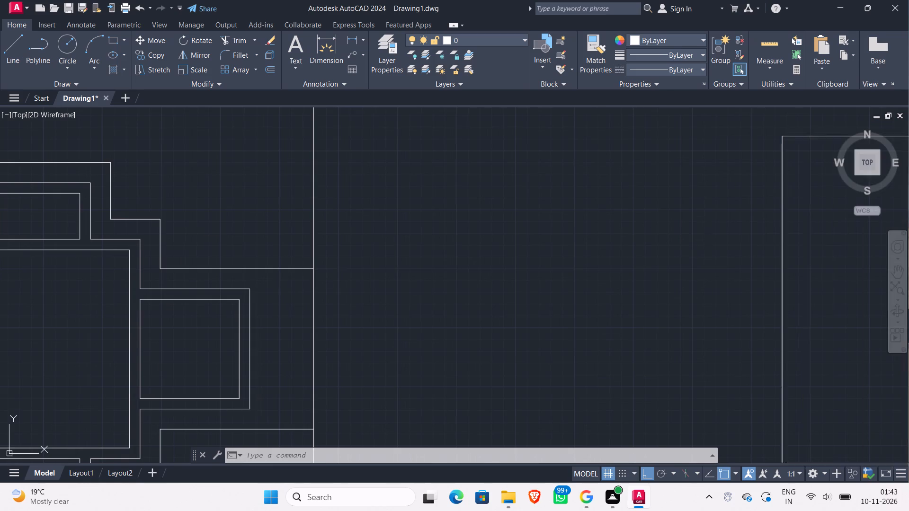
middle_drag(706, 257, 469, 281)
scroll(649, 225, up, 2)
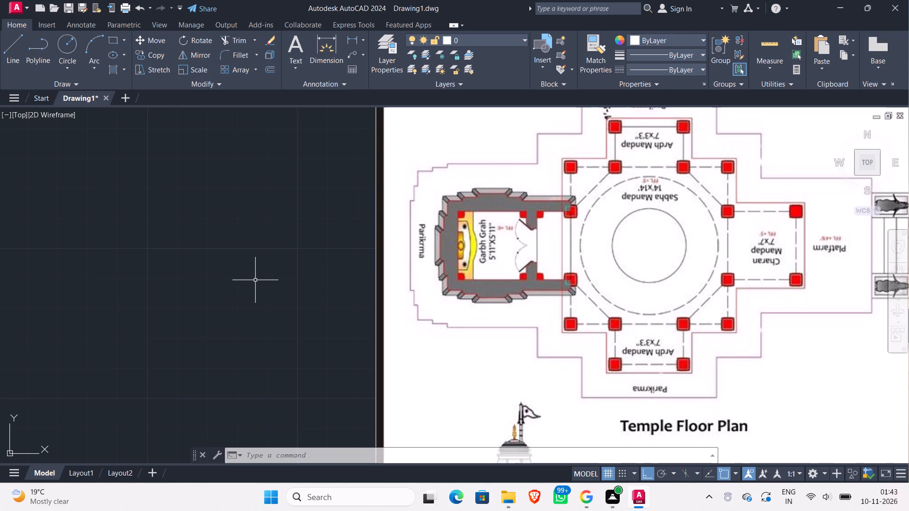
Examine the north wall's easternmost step corners once more and the matching angled pieces on the reference Garbh Grah wall.
middle_drag(255, 280, 479, 238)
scroll(434, 250, down, 1)
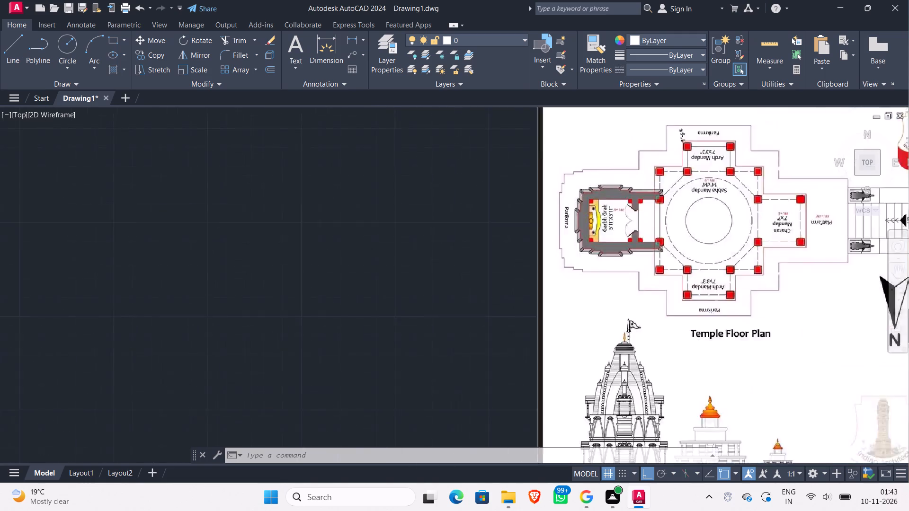
scroll(434, 250, down, 1)
middle_drag(339, 281, 793, 196)
middle_drag(218, 300, 386, 287)
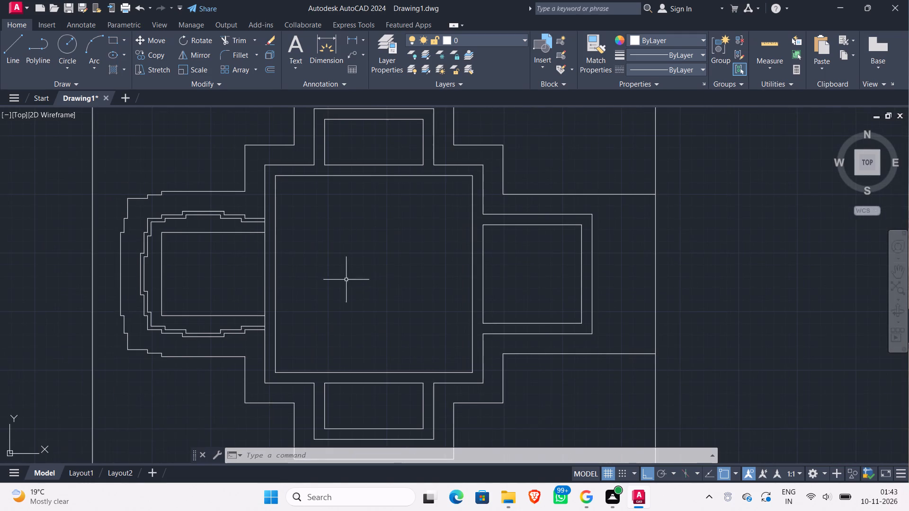
scroll(229, 219, up, 4)
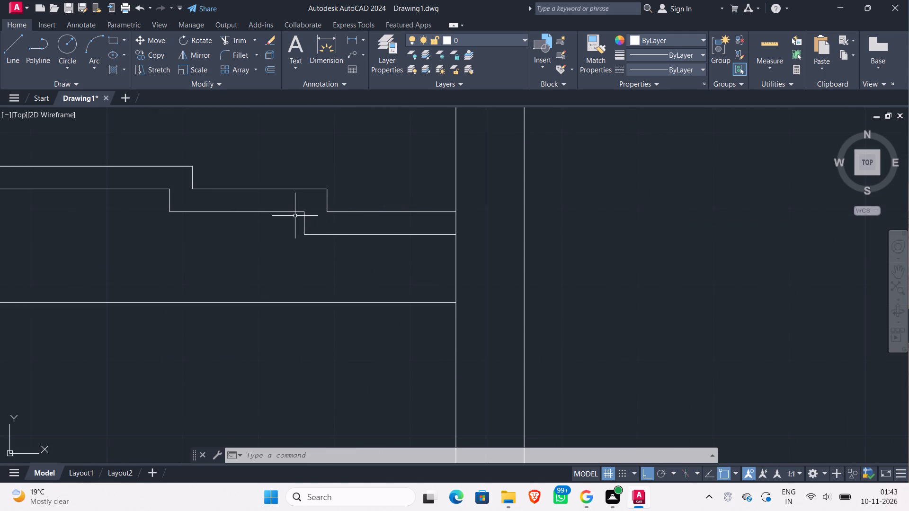
scroll(312, 206, down, 1)
scroll(529, 239, down, 1)
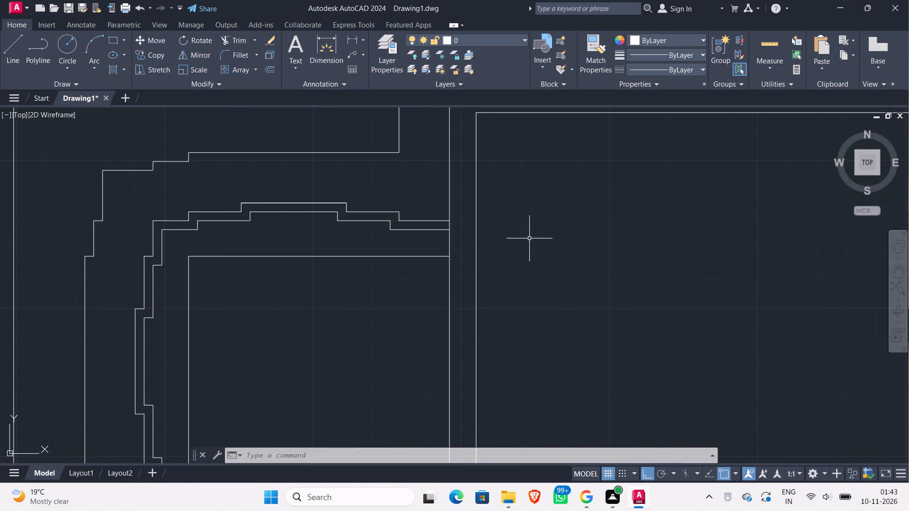
middle_drag(529, 238, 233, 279)
scroll(236, 275, down, 3)
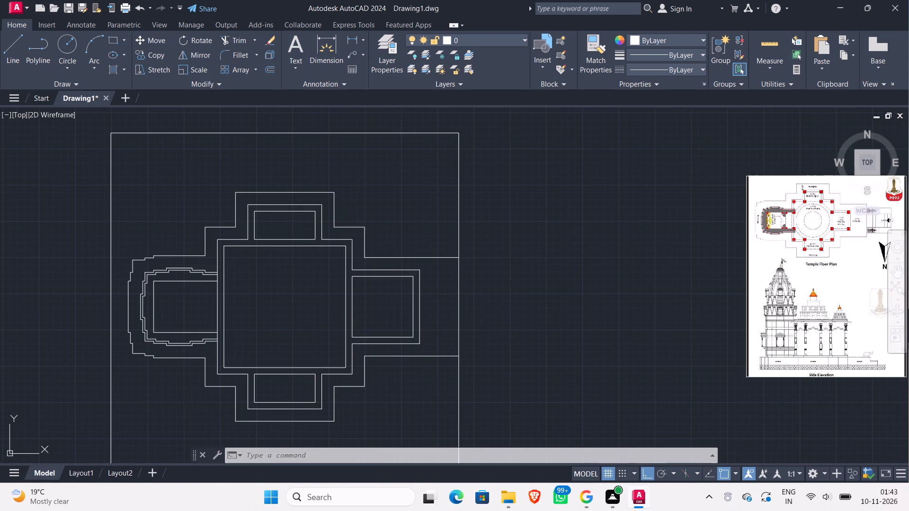
scroll(808, 215, up, 4)
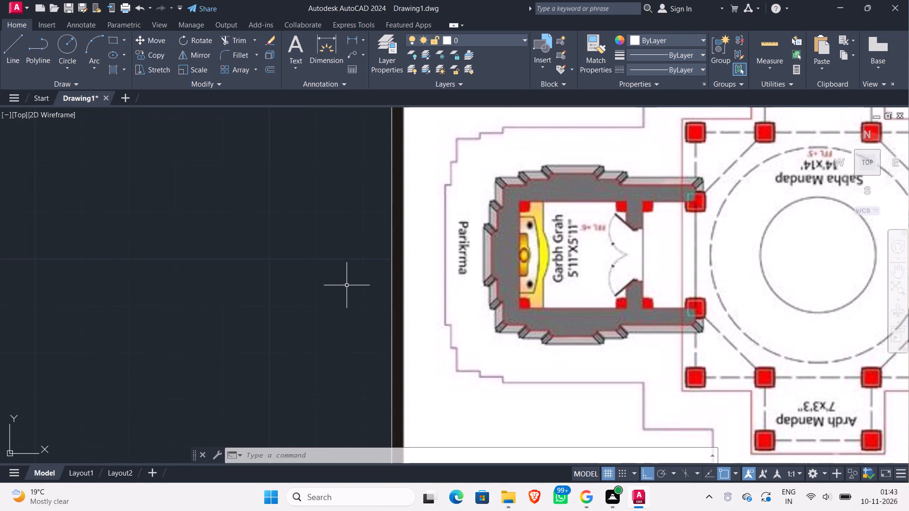
Draw a diagonal line joining the outer and inner wall lines' upper corners at the easternmost step of the western chamber's north wall.
scroll(347, 285, down, 1)
middle_drag(347, 285, 736, 226)
scroll(517, 259, down, 2)
scroll(438, 273, down, 1)
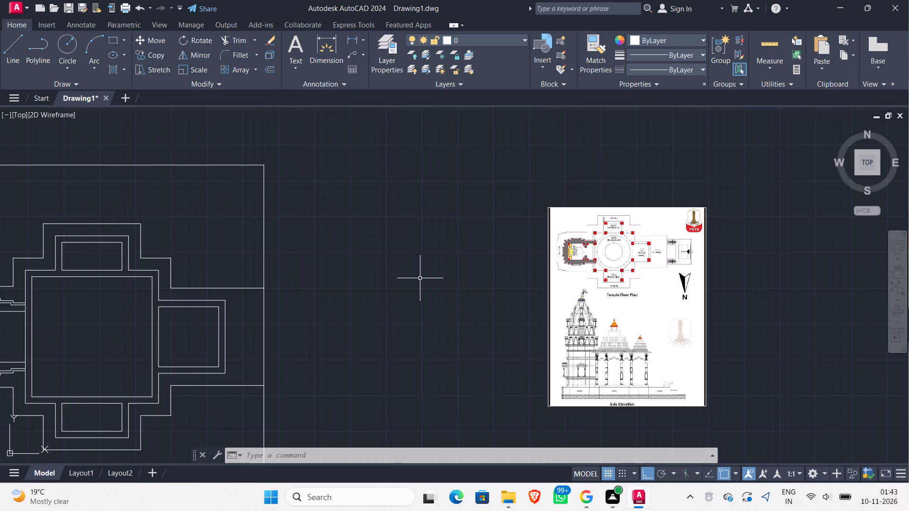
middle_drag(420, 278, 535, 264)
middle_drag(78, 330, 151, 327)
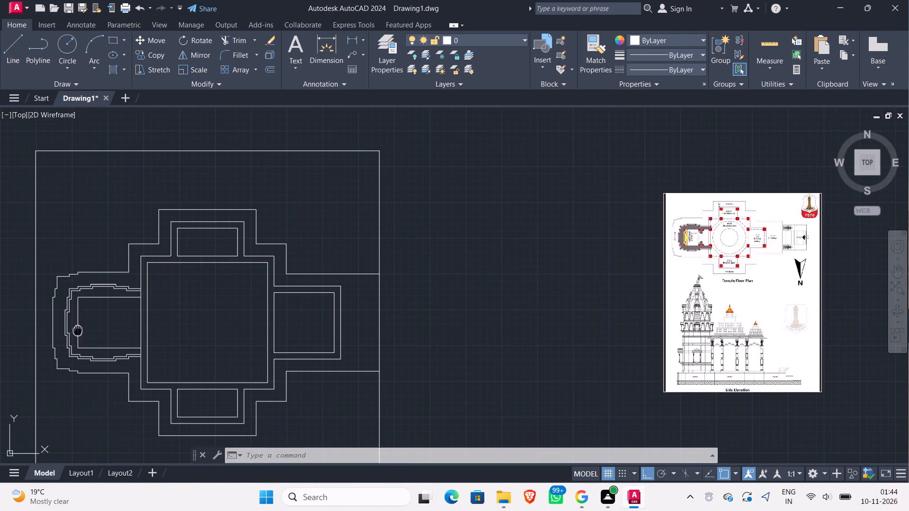
middle_drag(151, 327, 192, 323)
scroll(221, 294, up, 2)
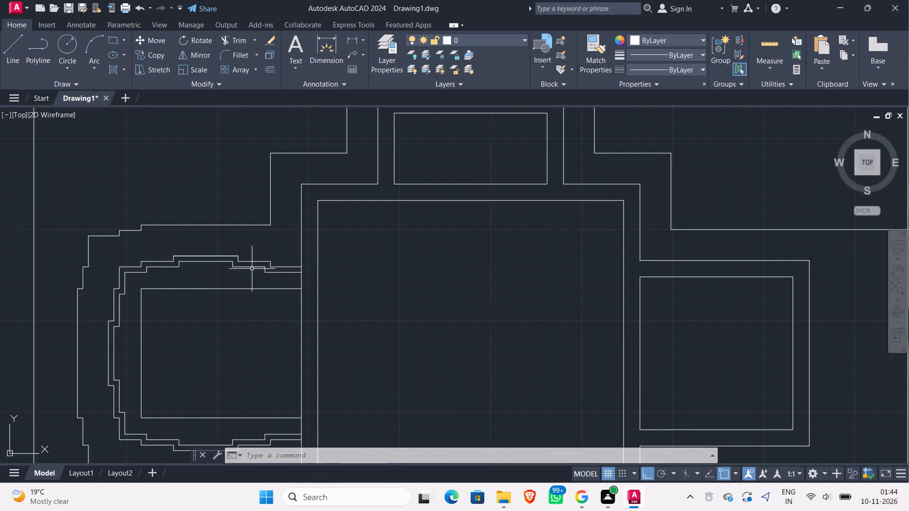
scroll(254, 277, up, 2)
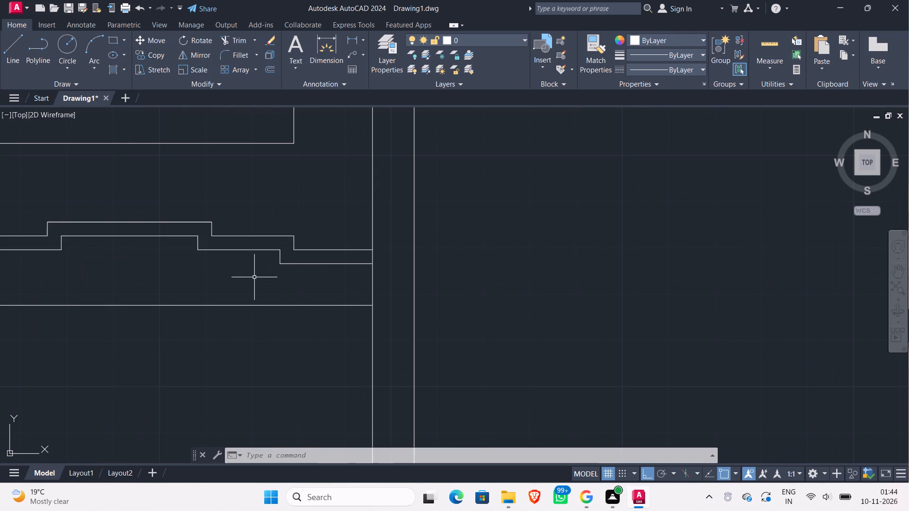
middle_drag(254, 277, 266, 304)
scroll(267, 295, up, 2)
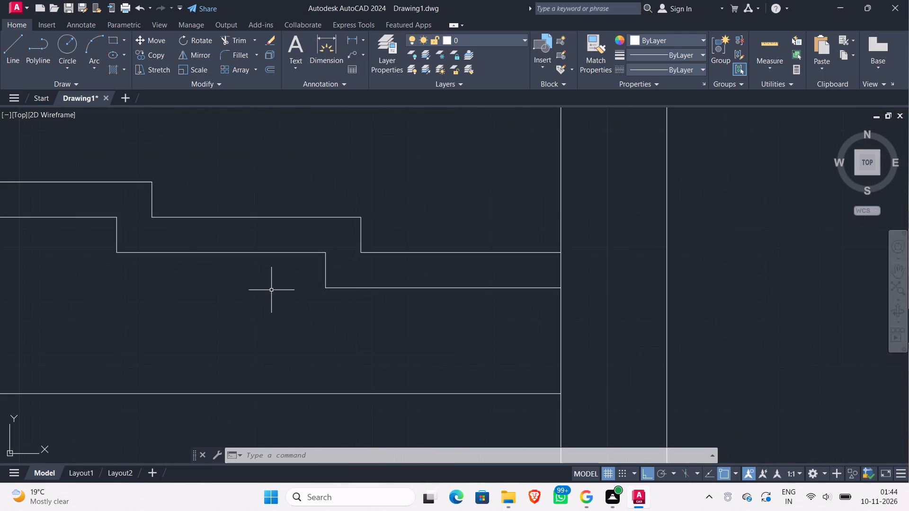
key(l)
key(Return)
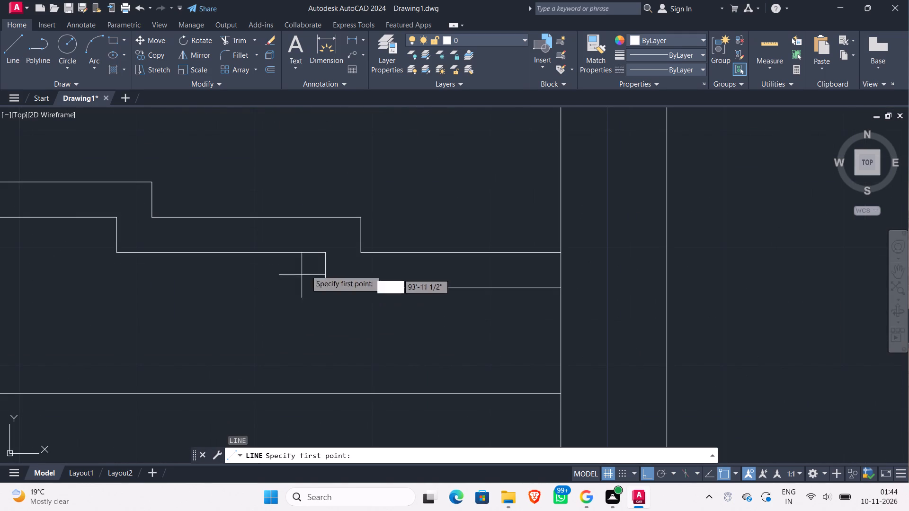
click(361, 219)
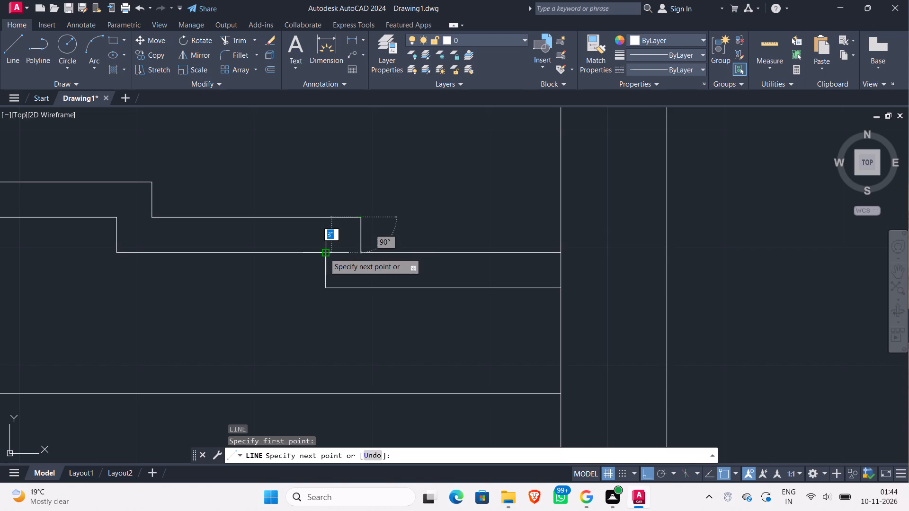
click(324, 253)
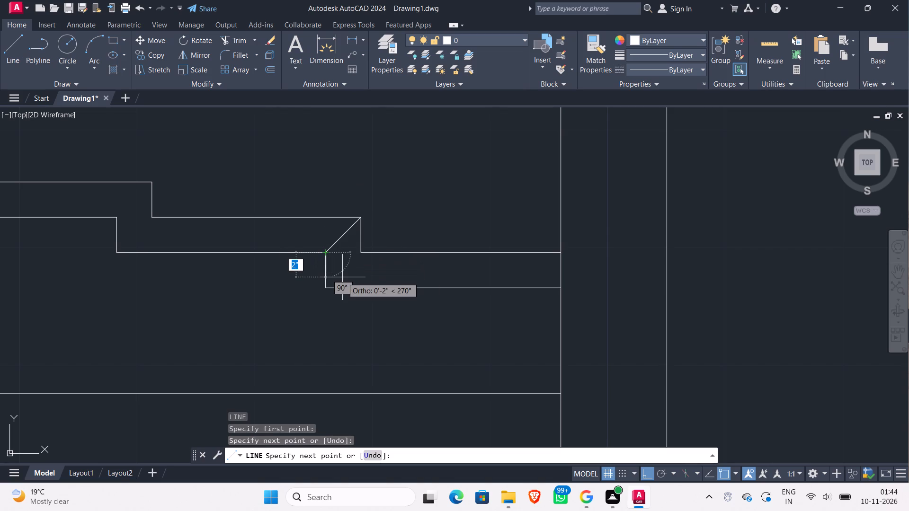
key(Escape)
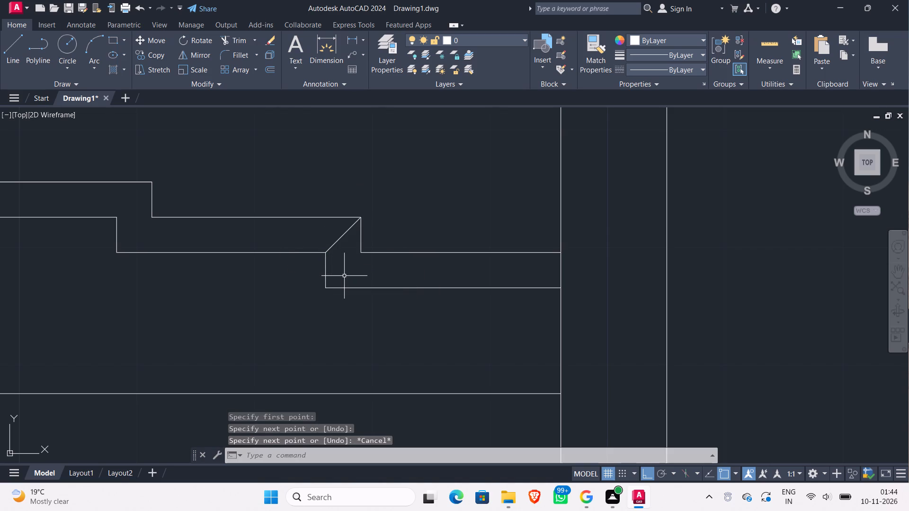
Turn Ortho off and draw a parallel diagonal line joining the two wall lines' lower corners at the same step.
key(F8)
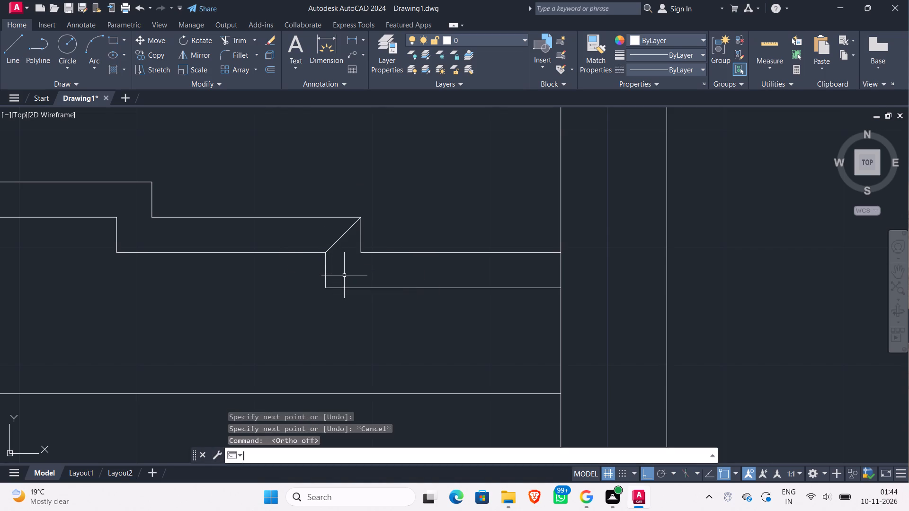
key(l)
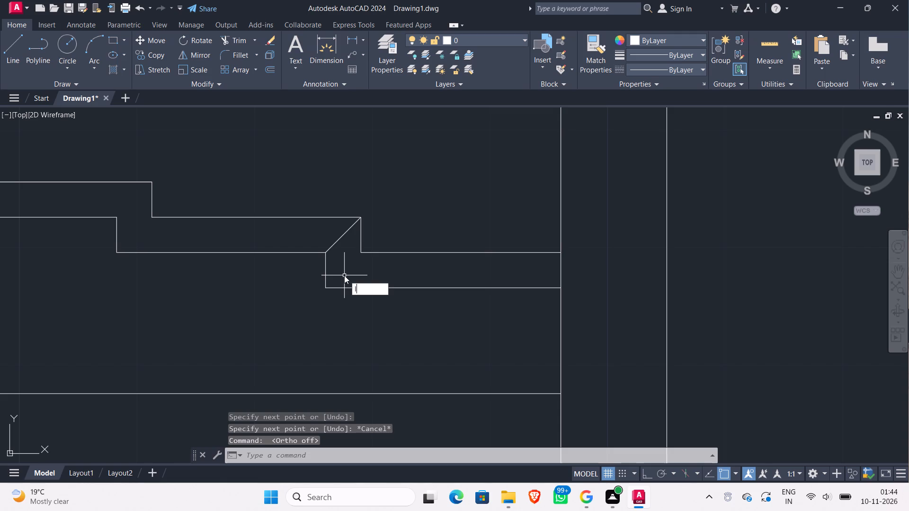
key(Return)
click(361, 253)
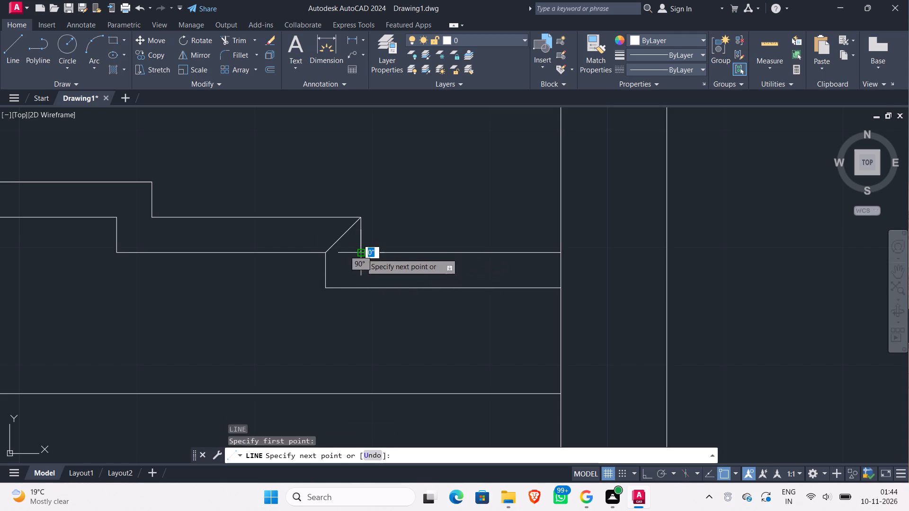
click(327, 290)
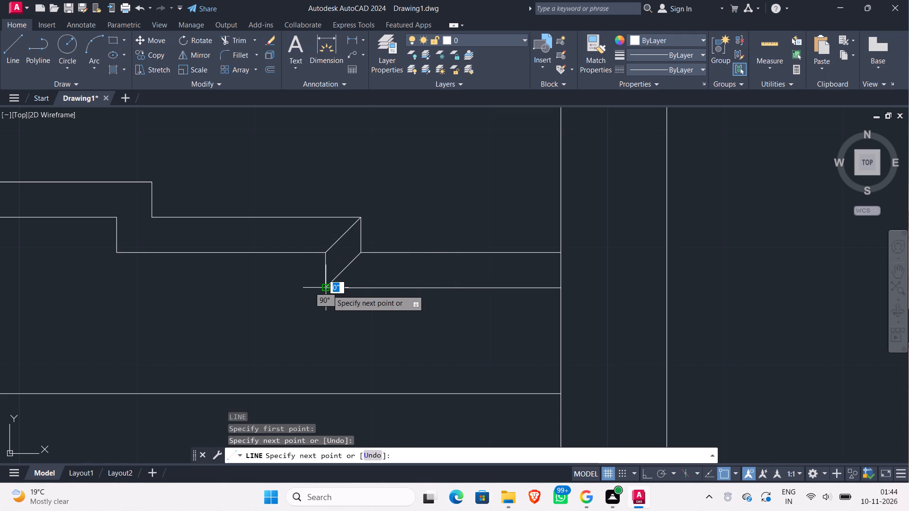
Check the Garbh Grah wall in the reference floor plan for the angled pieces along its remaining steps.
key(Escape)
scroll(278, 324, down, 5)
middle_drag(395, 339, 338, 328)
scroll(338, 328, down, 1)
middle_drag(338, 328, 279, 326)
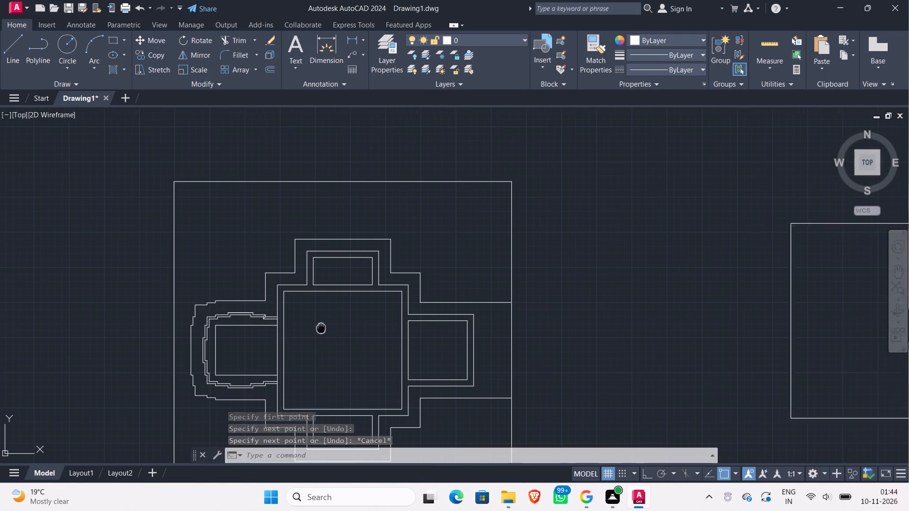
middle_drag(279, 326, 222, 327)
scroll(711, 271, up, 3)
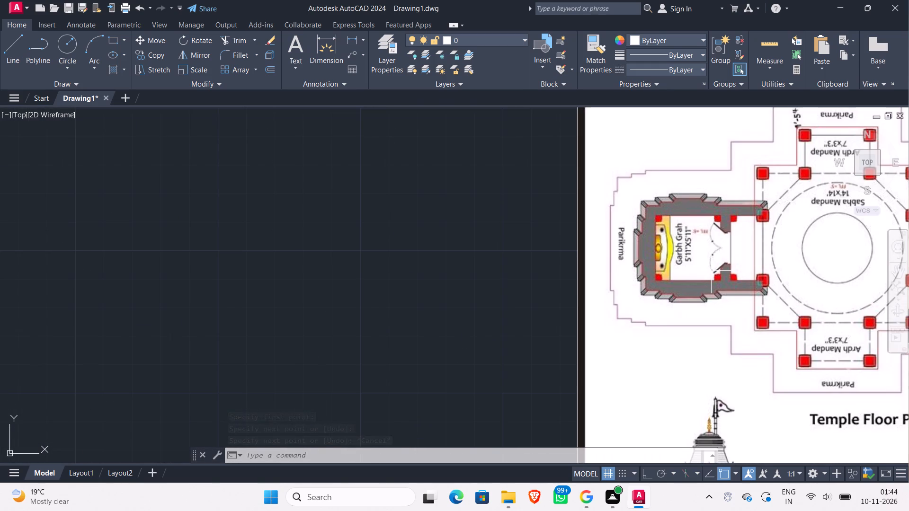
middle_drag(447, 319, 690, 313)
scroll(545, 325, down, 2)
middle_drag(299, 380, 766, 303)
scroll(258, 292, up, 1)
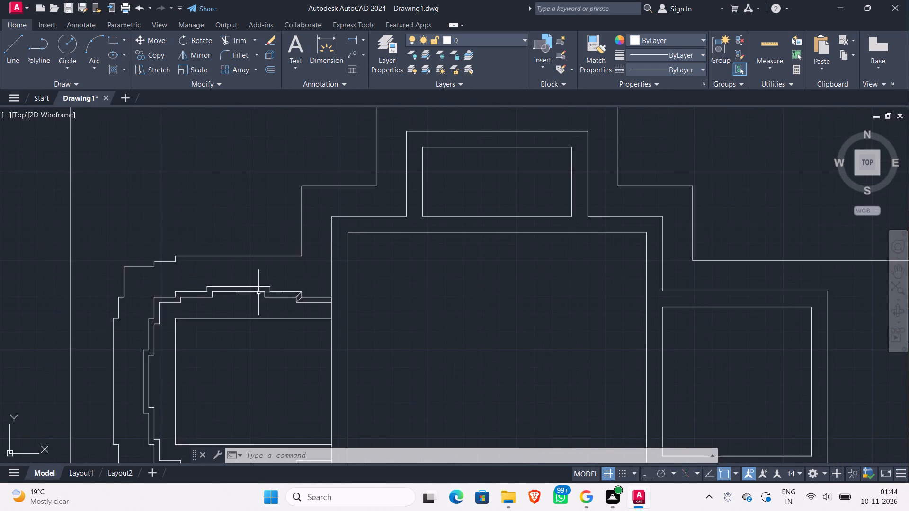
Draw two parallel diagonal lines joining the outer and inner wall lines' corners at the eastern end of the north wall's central projection.
scroll(258, 292, up, 3)
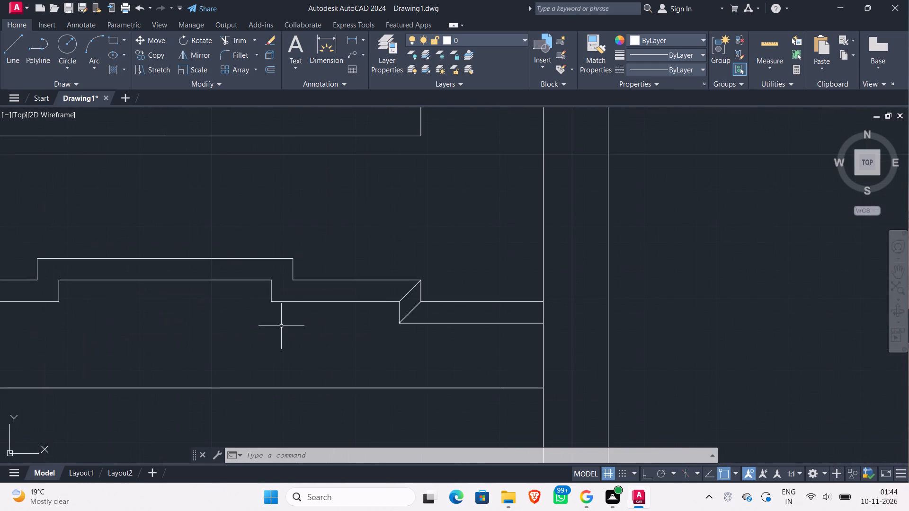
key(l)
key(Return)
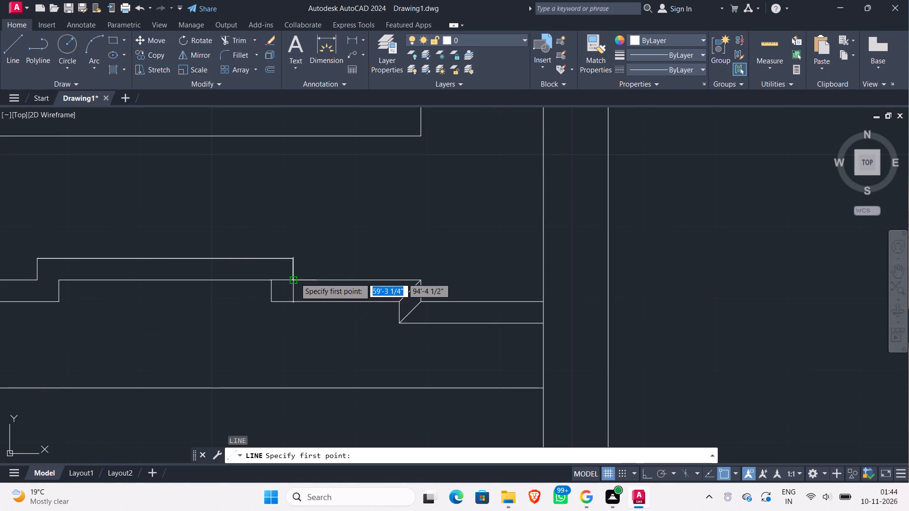
click(295, 277)
click(273, 300)
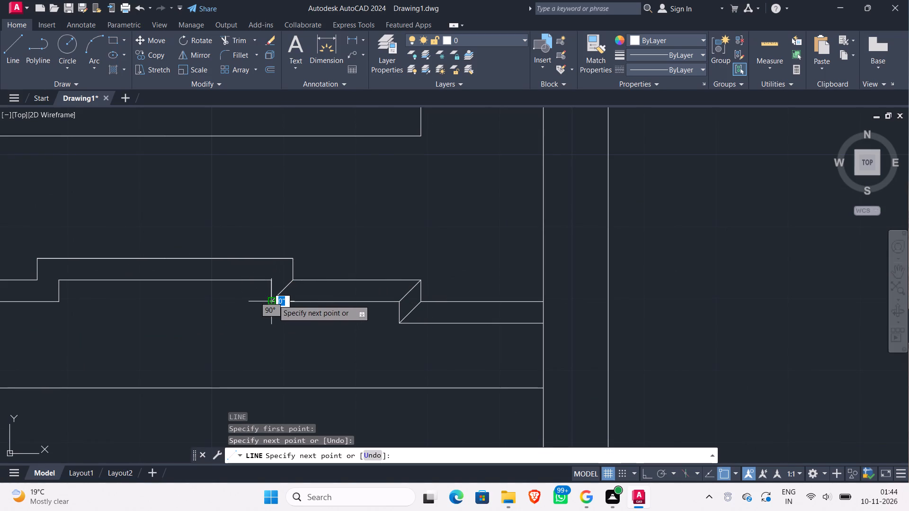
key(Escape)
key(Return)
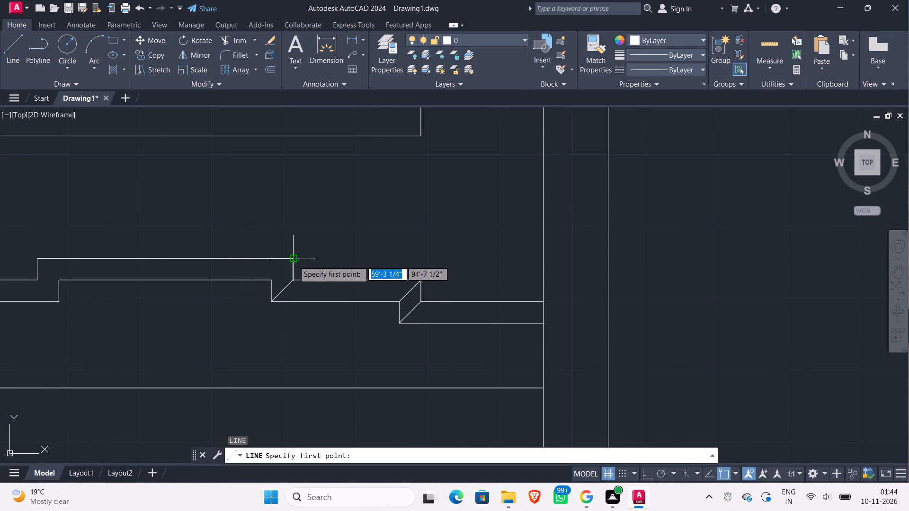
click(294, 261)
click(267, 283)
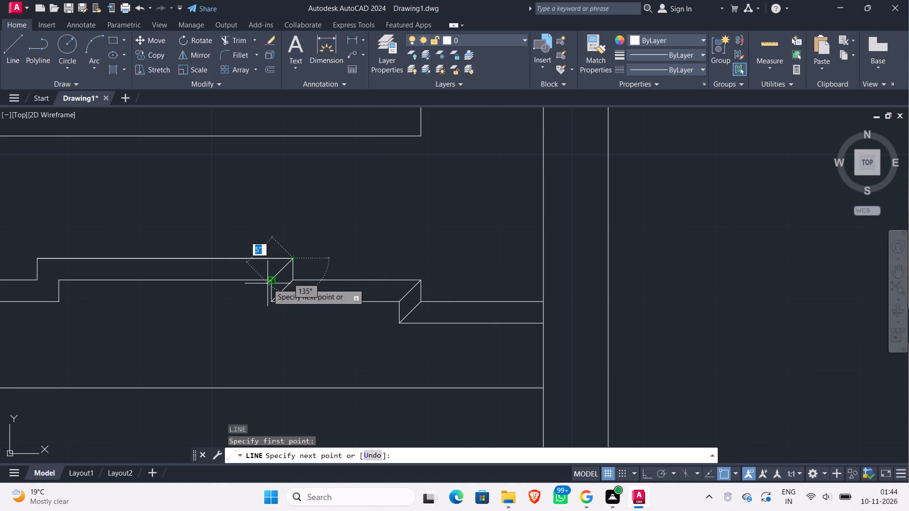
key(Escape)
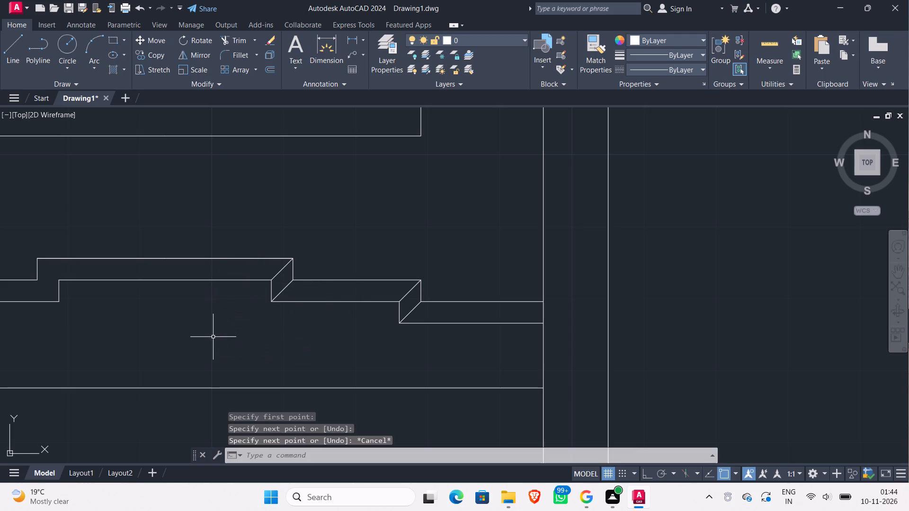
Draw two parallel diagonal lines joining the outer and inner wall lines' corners at the western end of the north wall's central projection.
middle_drag(181, 331, 300, 311)
scroll(300, 310, down, 1)
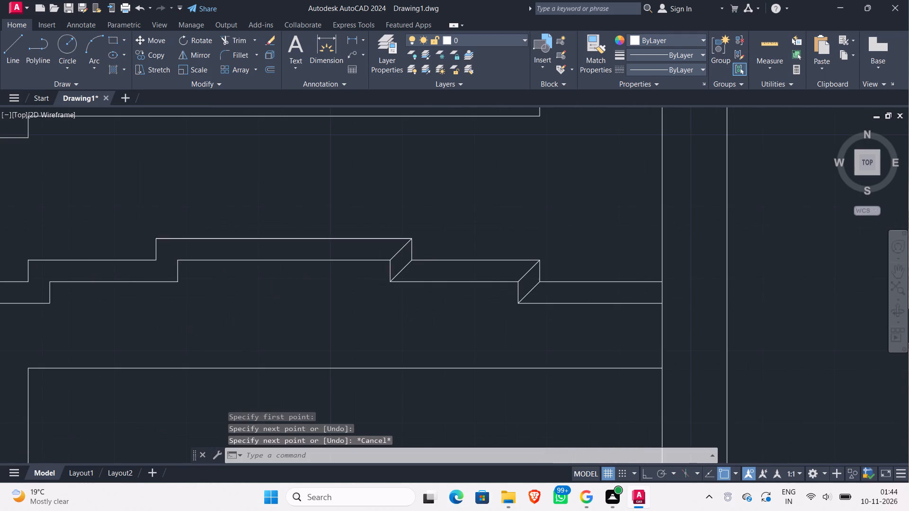
key(Return)
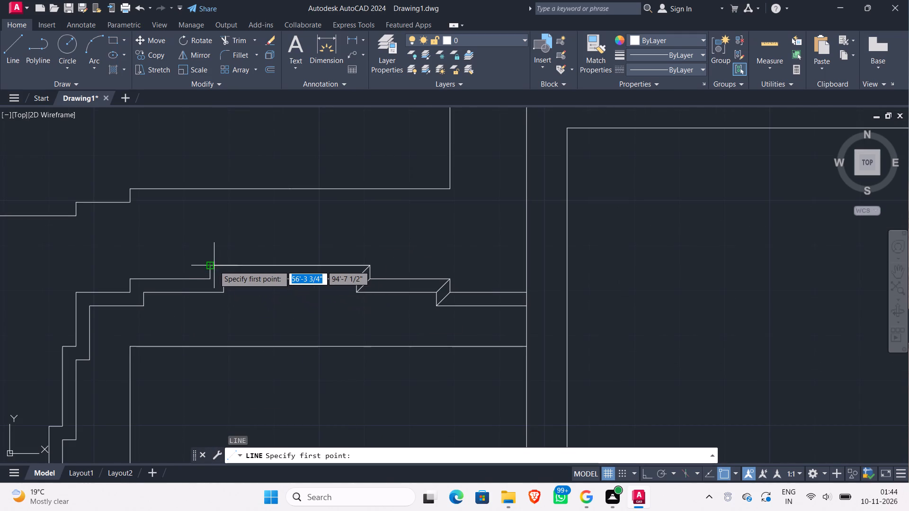
click(212, 265)
click(224, 280)
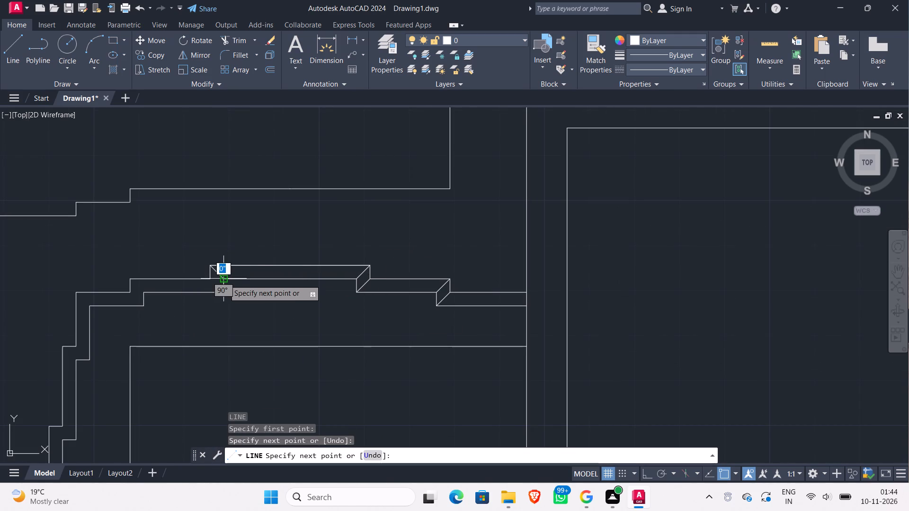
key(Escape)
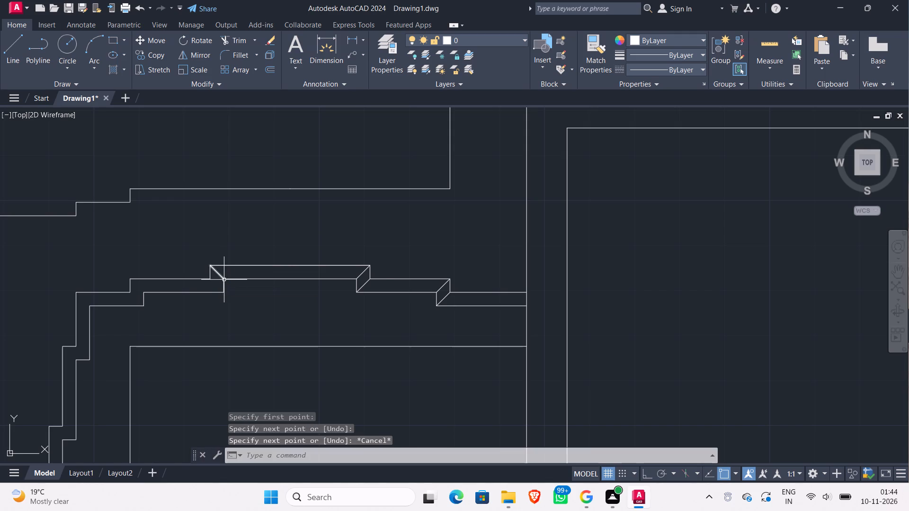
key(Return)
click(208, 281)
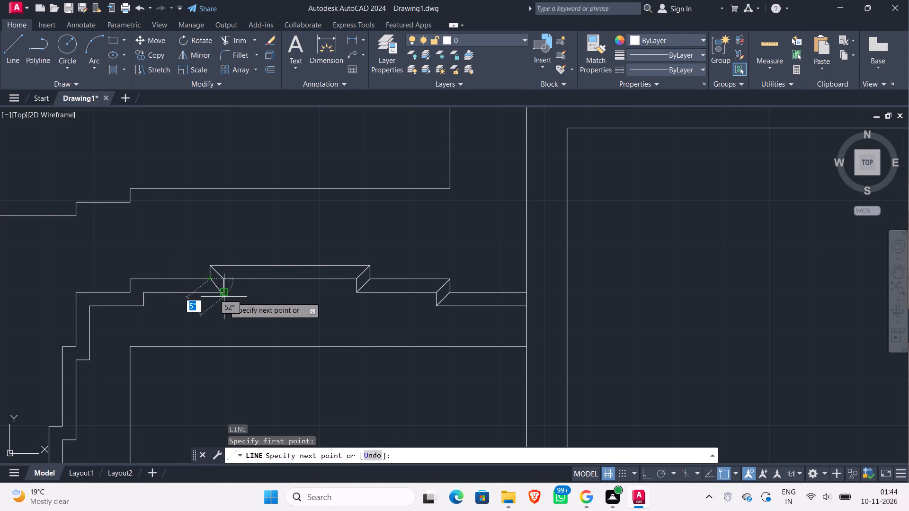
click(224, 295)
key(Escape)
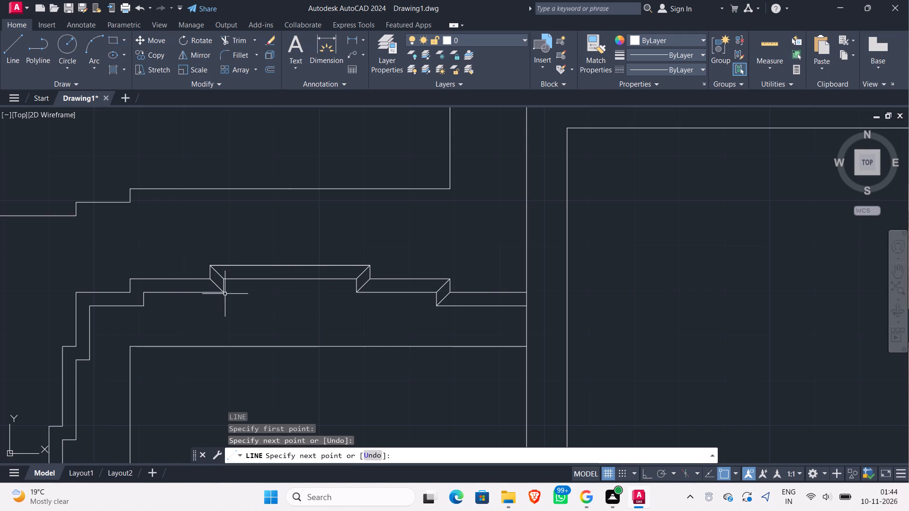
Draw two parallel diagonal lines joining the outer and inner wall lines' corners at the north wall's westernmost step.
key(Return)
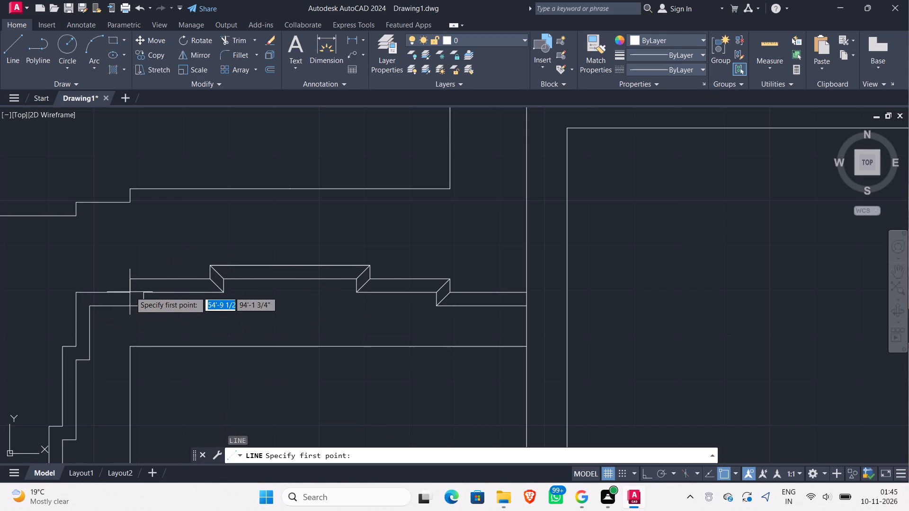
click(132, 282)
click(144, 292)
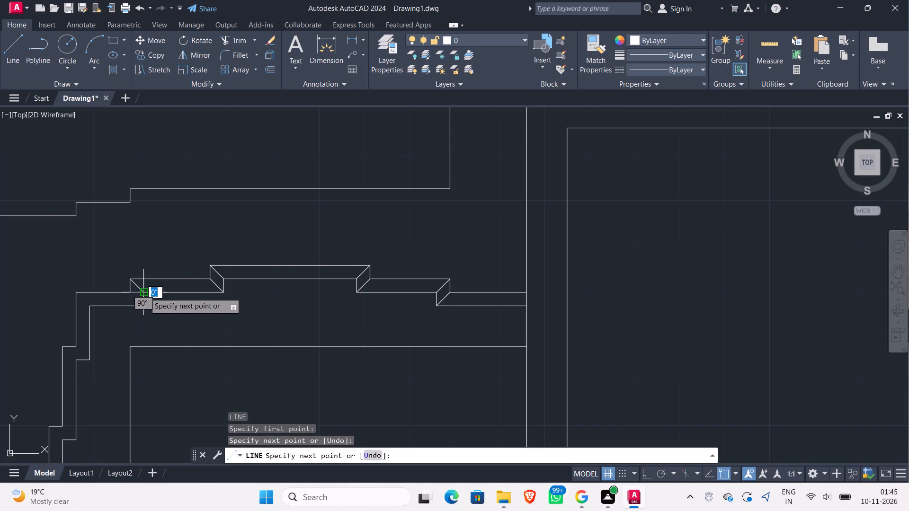
key(Escape)
key(Return)
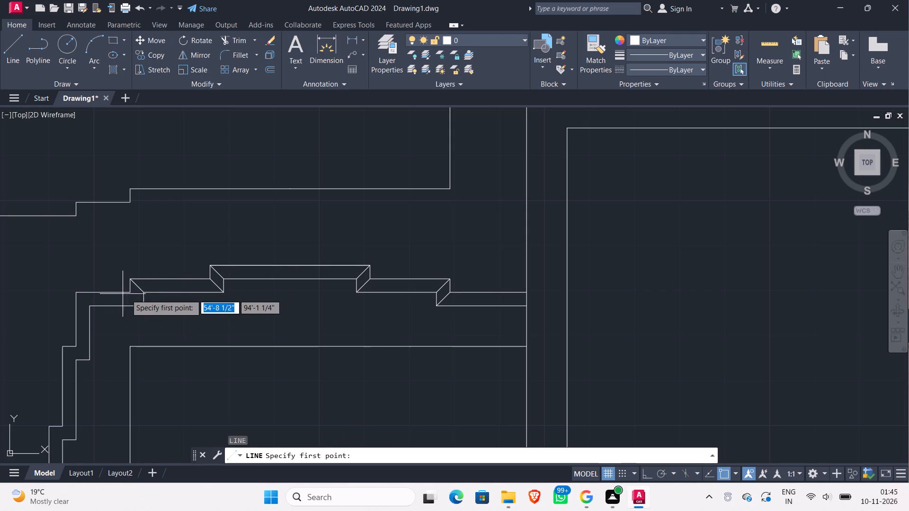
click(130, 291)
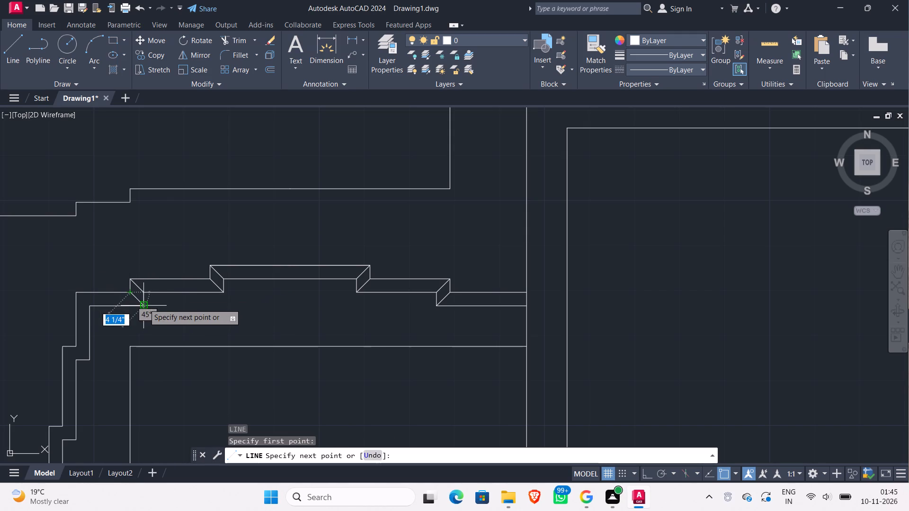
click(144, 304)
key(Escape)
Draw two parallel diagonal lines joining the outer and inner wall lines' corners at the west wall's northernmost step.
key(Return)
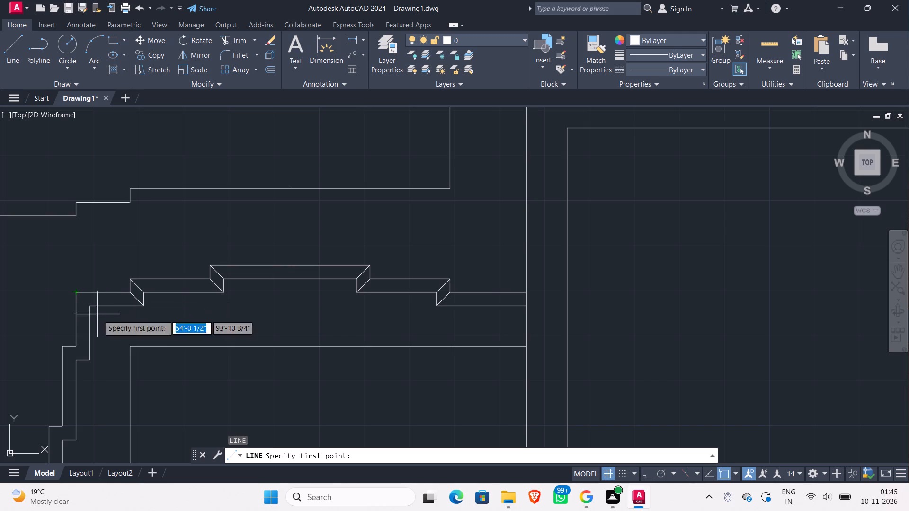
click(78, 344)
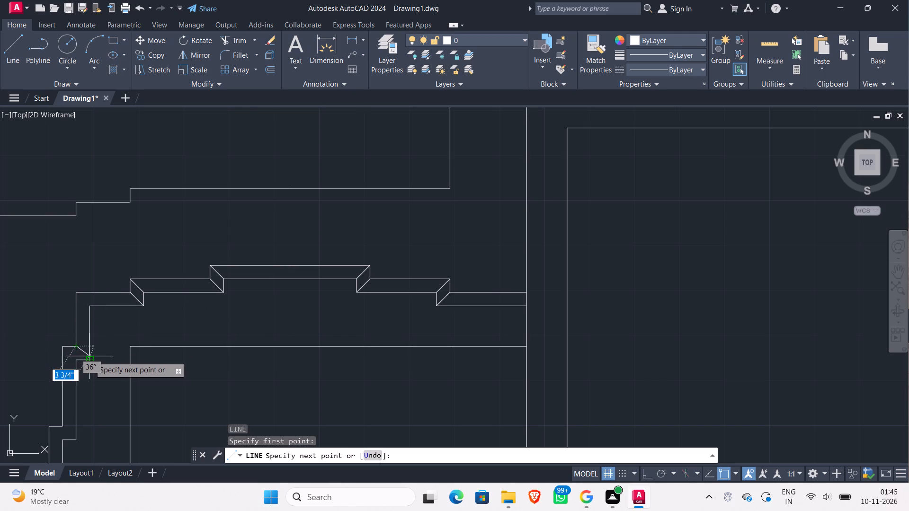
click(89, 356)
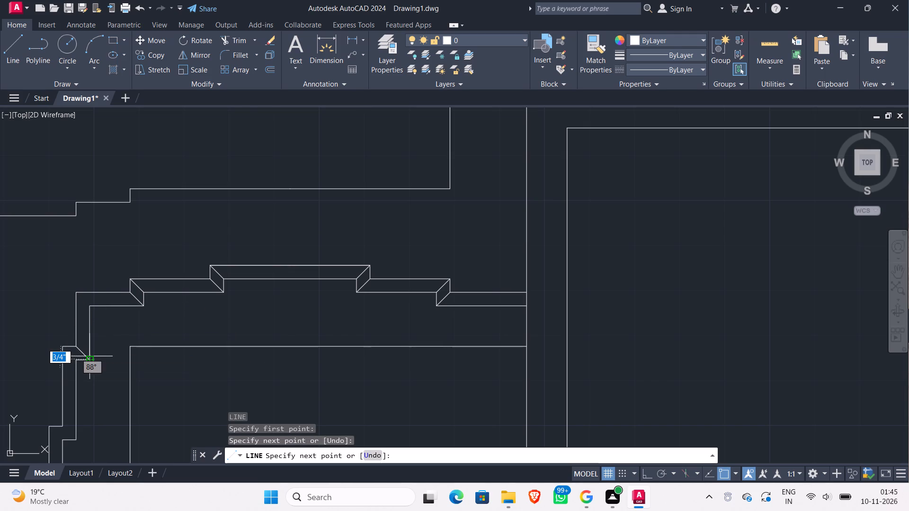
key(Escape)
key(Return)
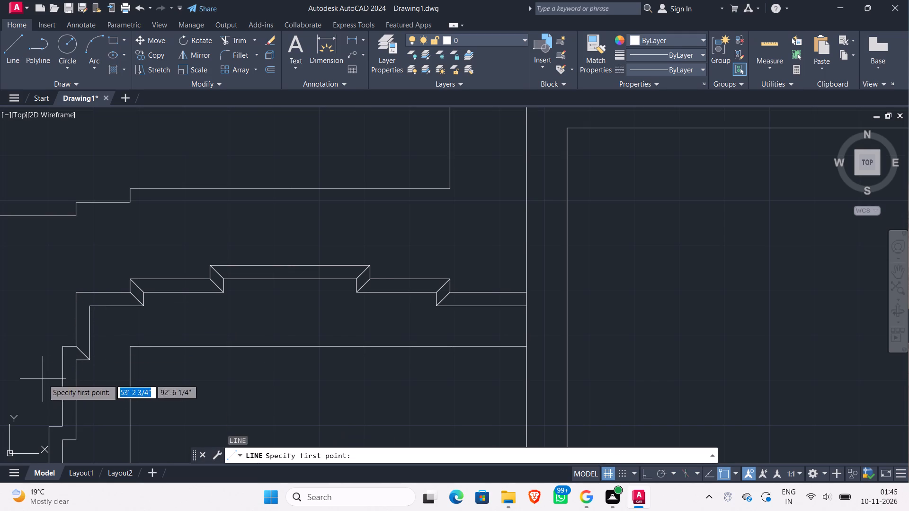
click(65, 346)
click(76, 361)
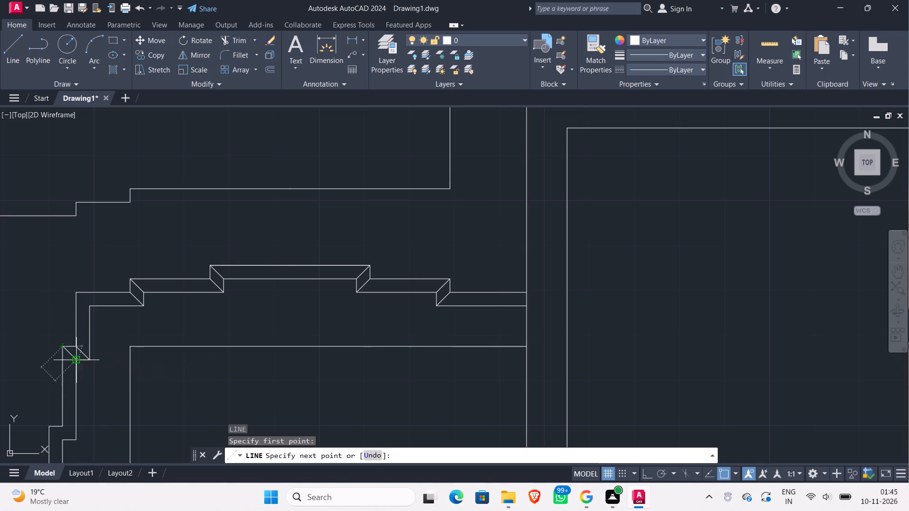
key(Escape)
Draw two parallel diagonal lines joining the outer and inner wall lines' corners at the northern end of the west wall's central projection.
key(Return)
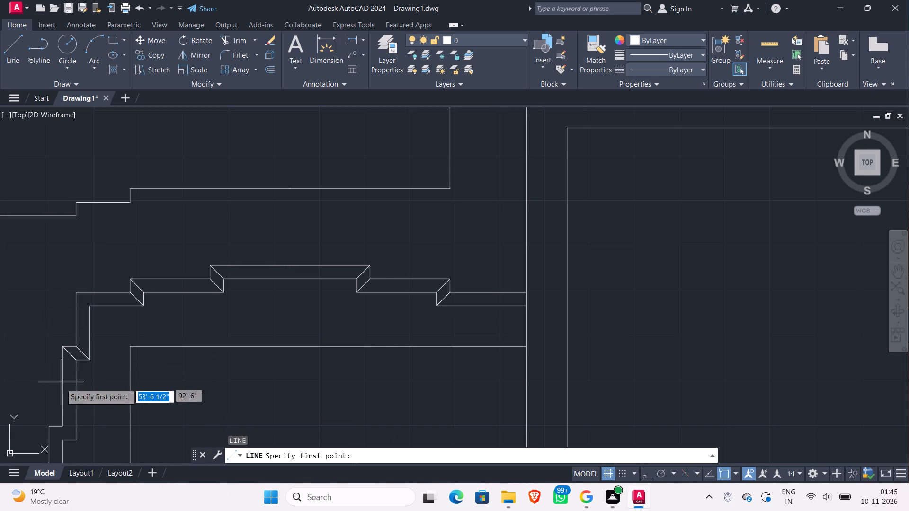
middle_drag(102, 422, 207, 344)
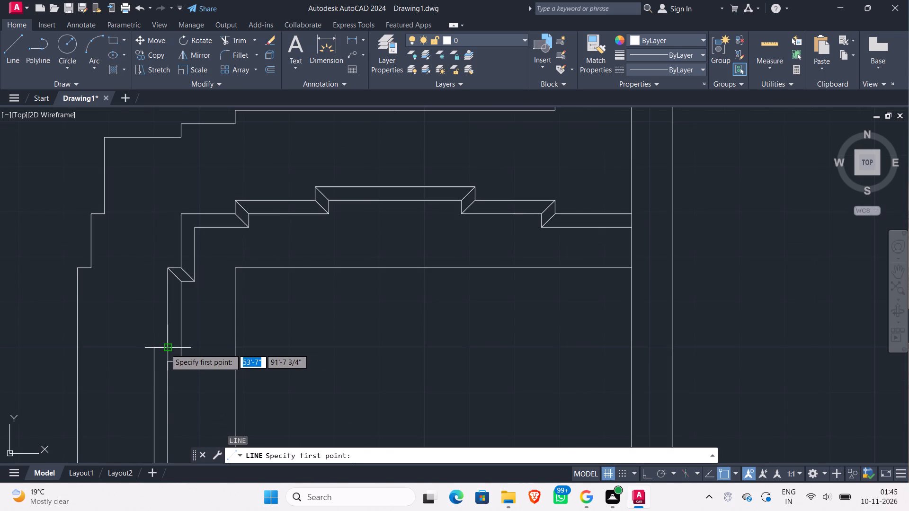
click(165, 349)
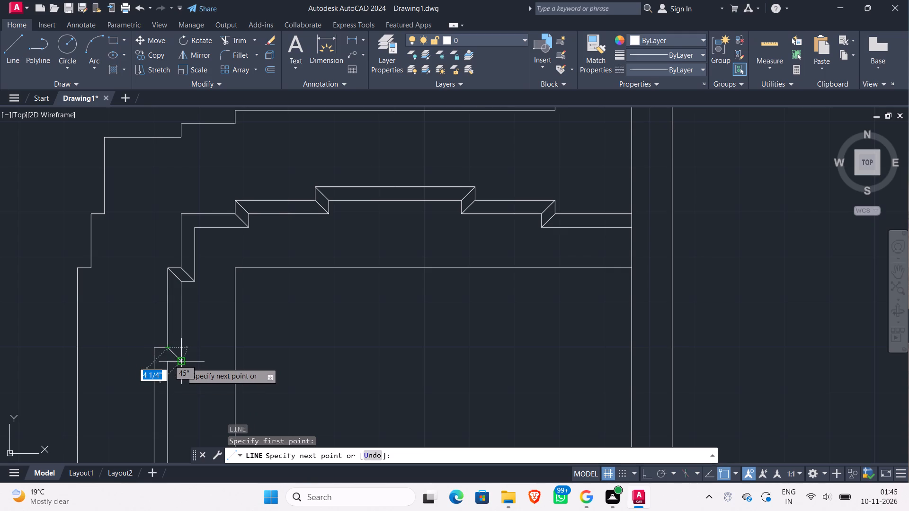
click(181, 363)
key(Escape)
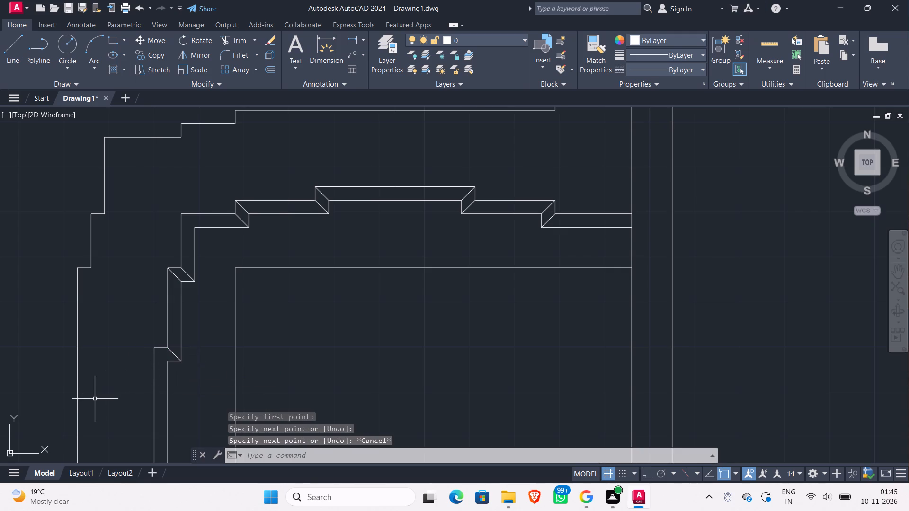
key(Return)
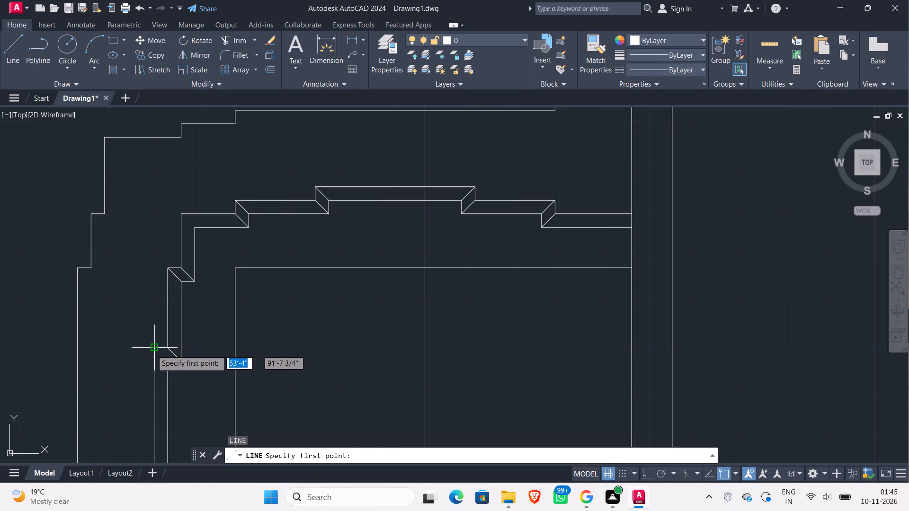
click(151, 350)
click(169, 362)
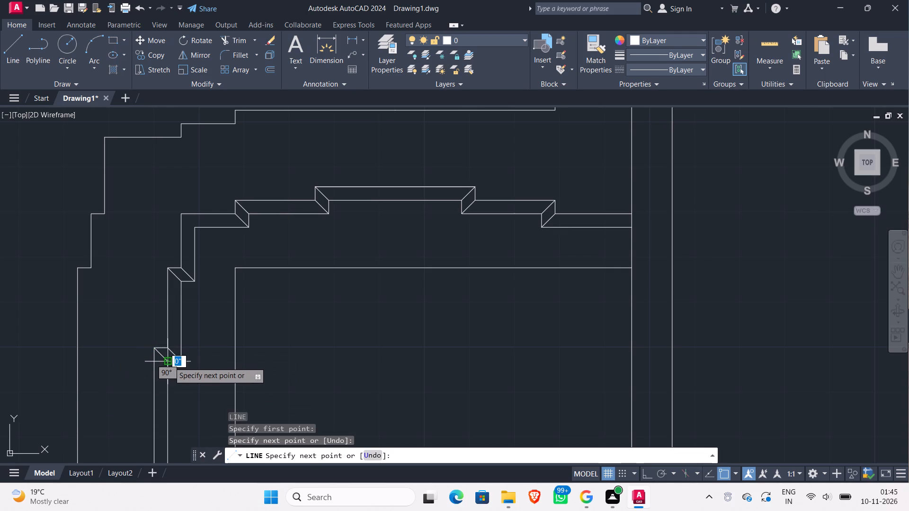
key(Escape)
Draw two parallel diagonal lines joining the outer and inner wall lines' corners at the southern end of the west wall's central projection.
scroll(111, 370, down, 1)
scroll(258, 373, down, 1)
middle_drag(307, 376, 299, 336)
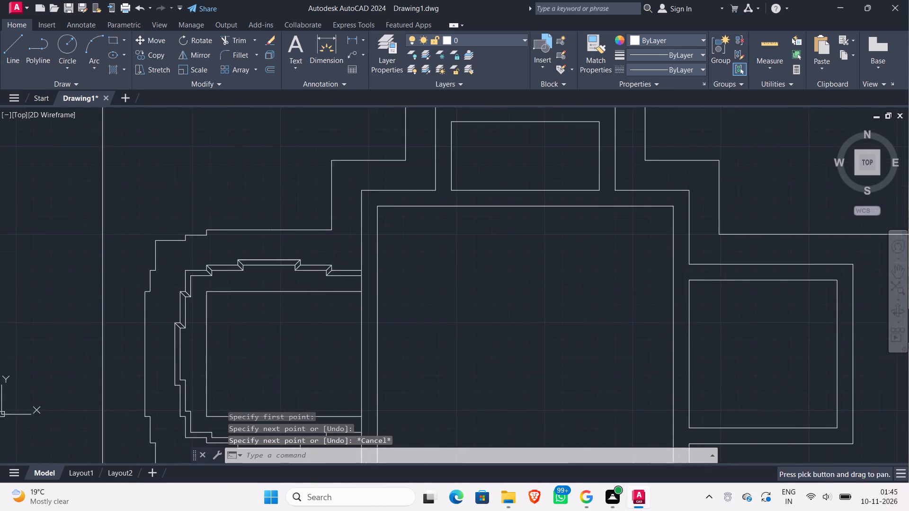
scroll(298, 348, down, 1)
middle_drag(298, 348, 298, 273)
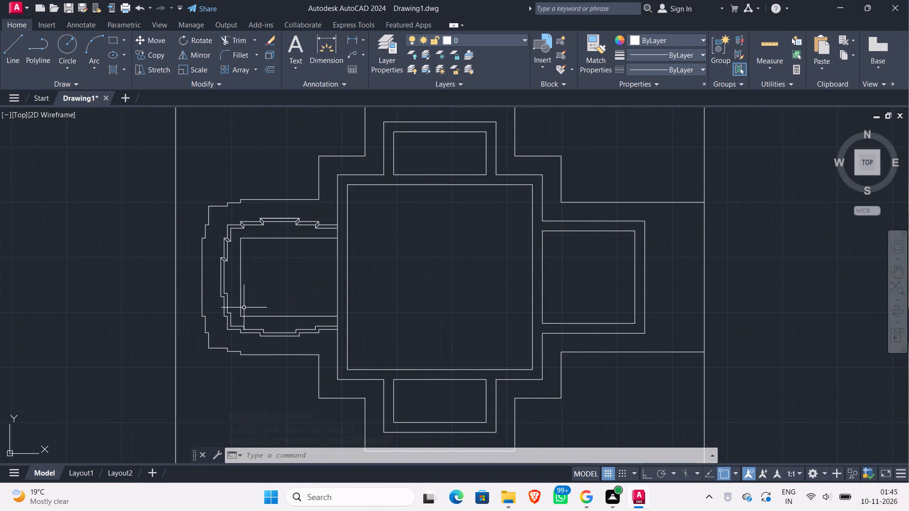
scroll(232, 306, up, 2)
key(Return)
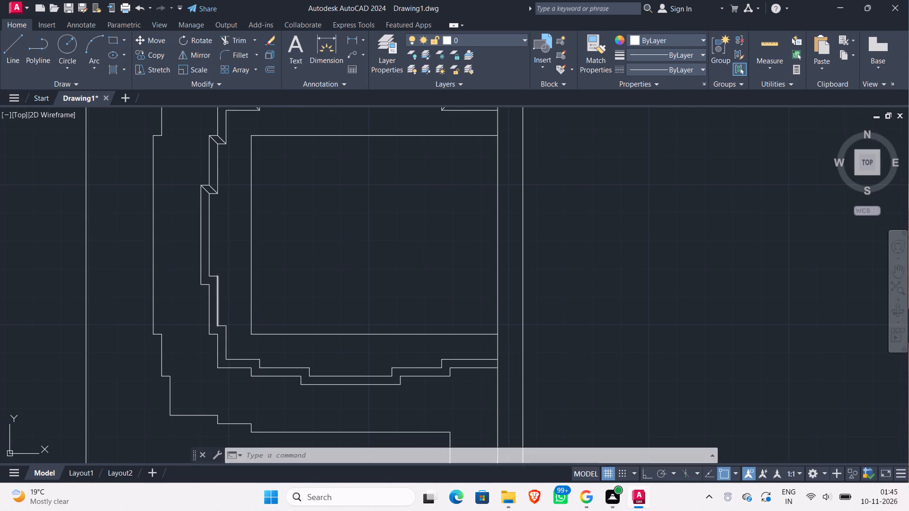
scroll(204, 314, up, 2)
click(195, 237)
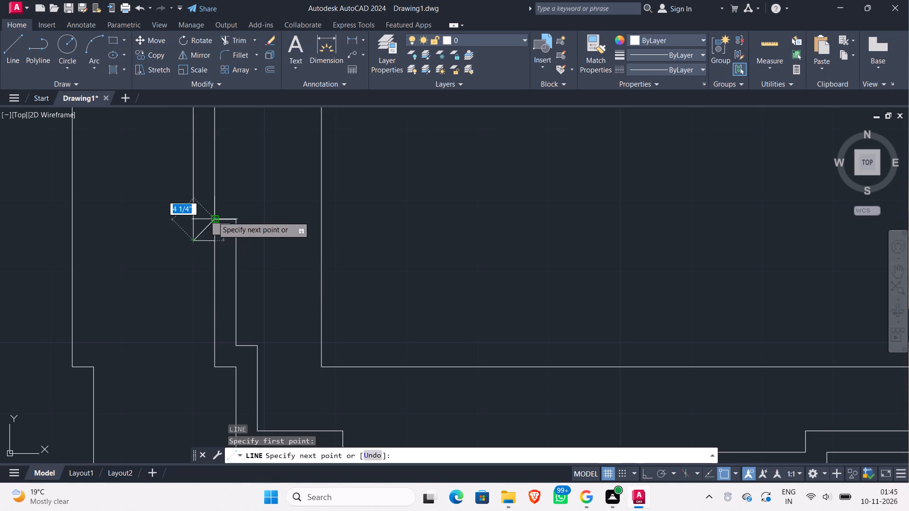
click(213, 216)
key(Escape)
key(Return)
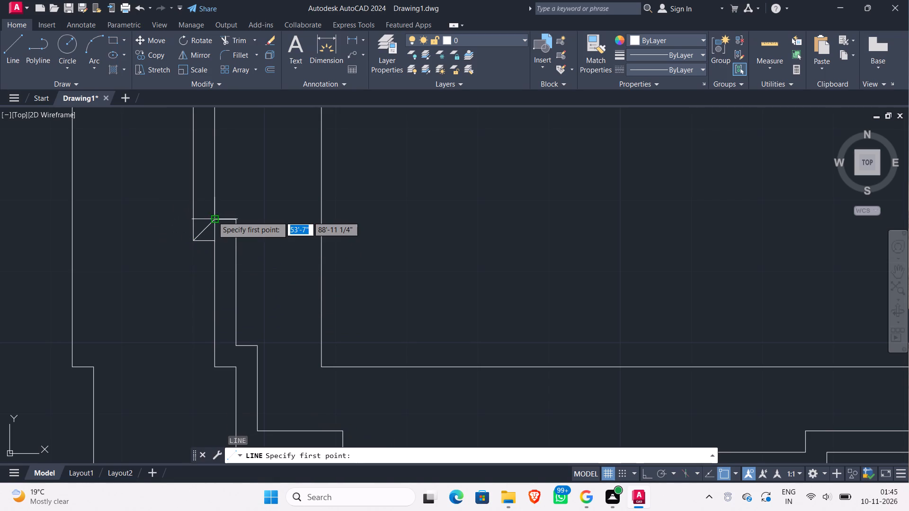
click(237, 219)
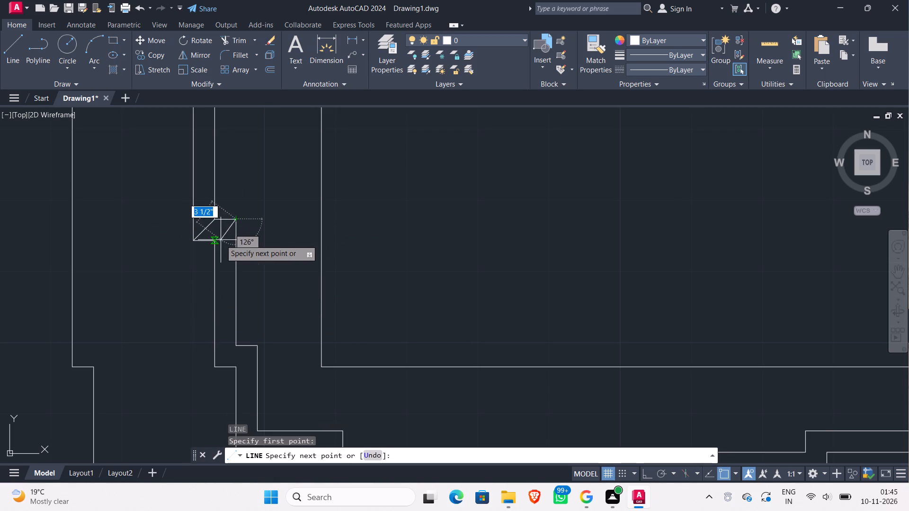
click(214, 242)
key(Escape)
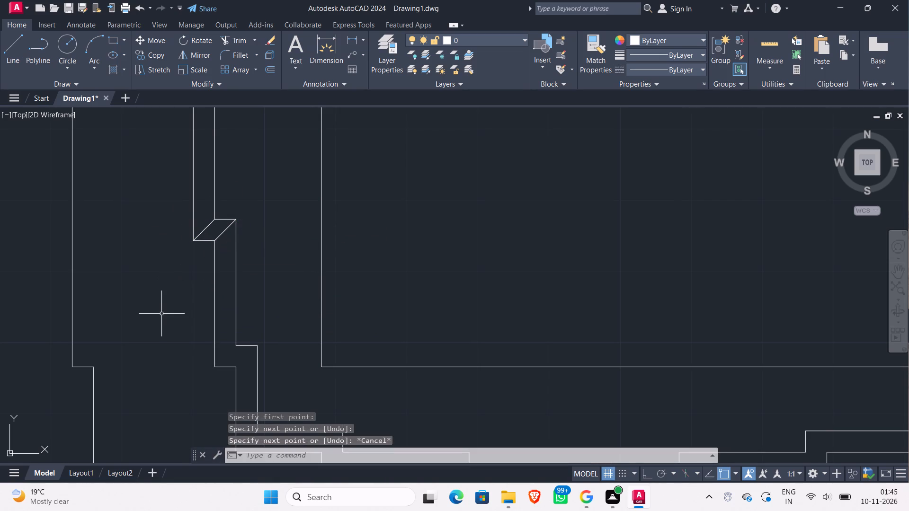
Draw two parallel diagonal lines joining the outer and inner wall lines' corners at the west wall's southernmost step.
key(Return)
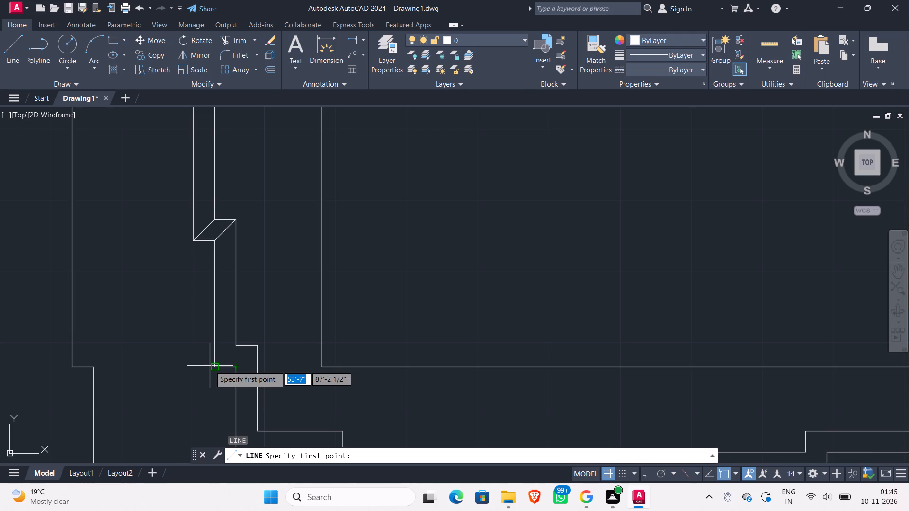
click(217, 364)
click(238, 344)
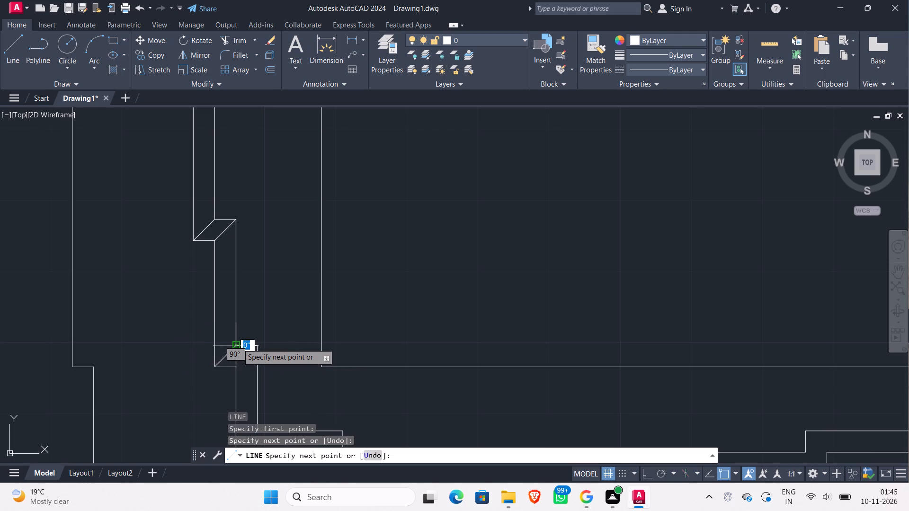
key(Escape)
key(Return)
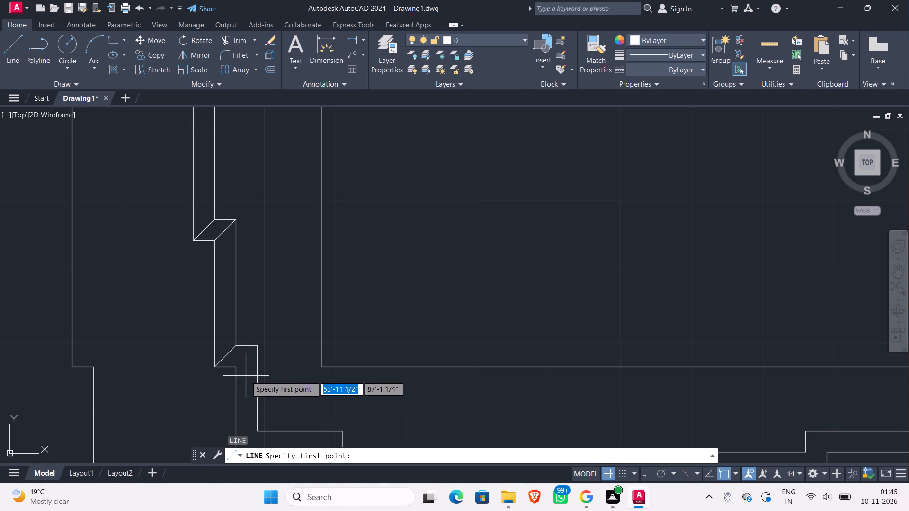
click(236, 369)
click(258, 344)
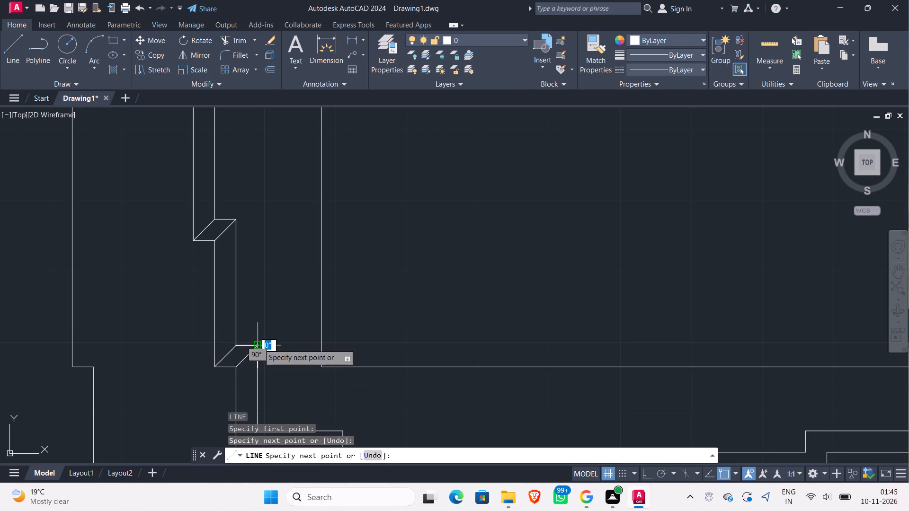
key(Escape)
Draw two parallel diagonal lines joining the outer and inner wall lines' corners at the south wall's westernmost step.
key(Return)
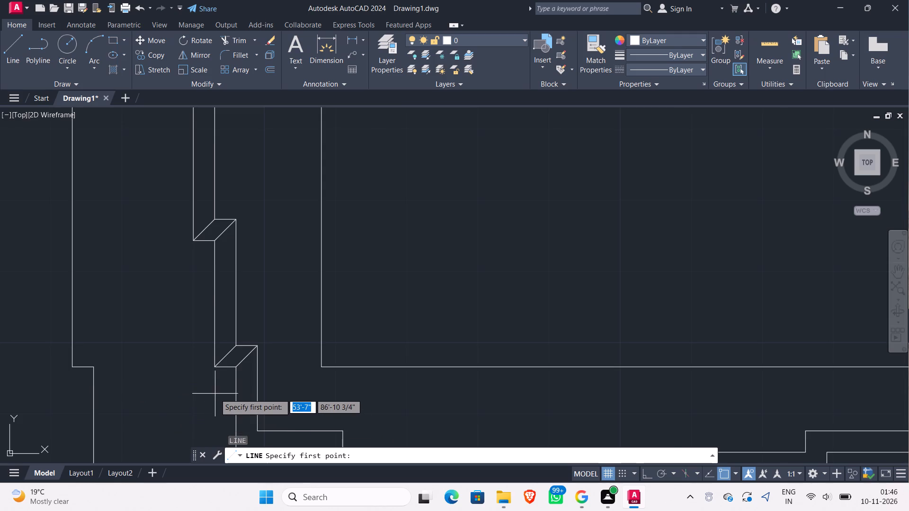
scroll(215, 394, down, 1)
middle_drag(214, 393, 170, 300)
scroll(221, 334, up, 2)
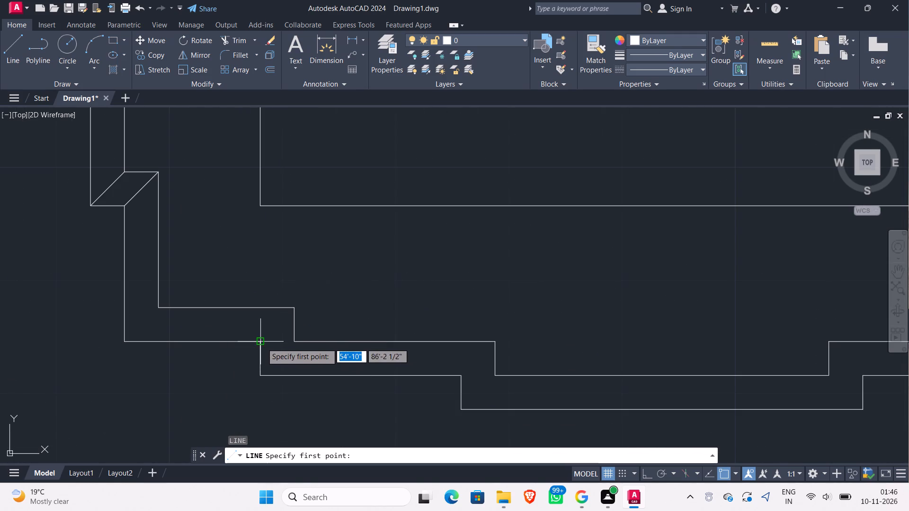
click(262, 343)
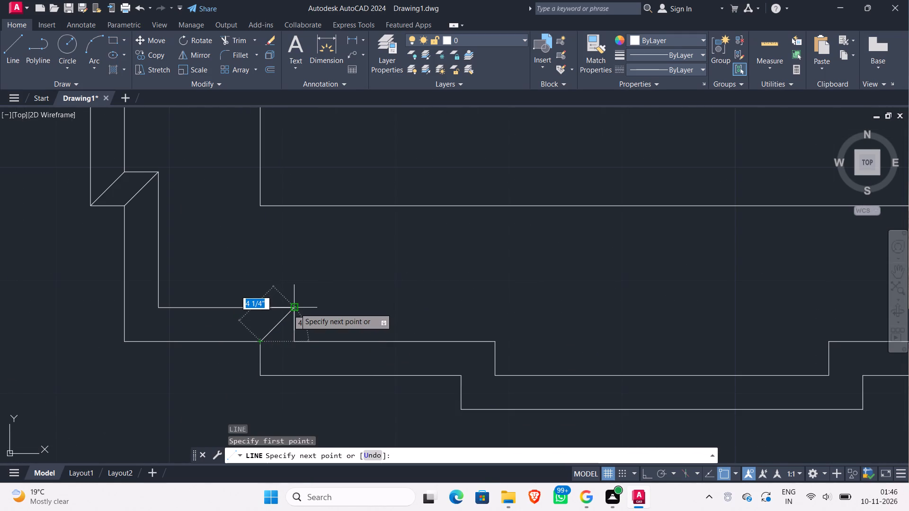
click(295, 308)
key(Escape)
key(Return)
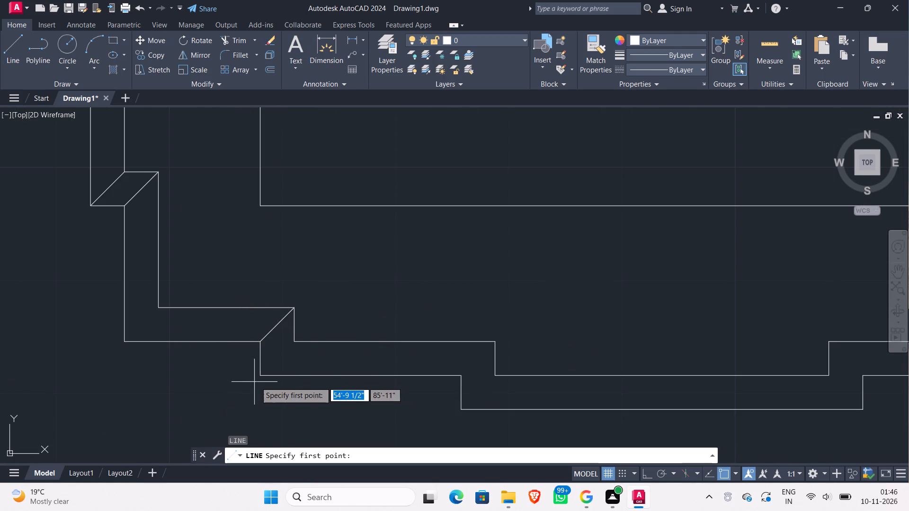
click(263, 373)
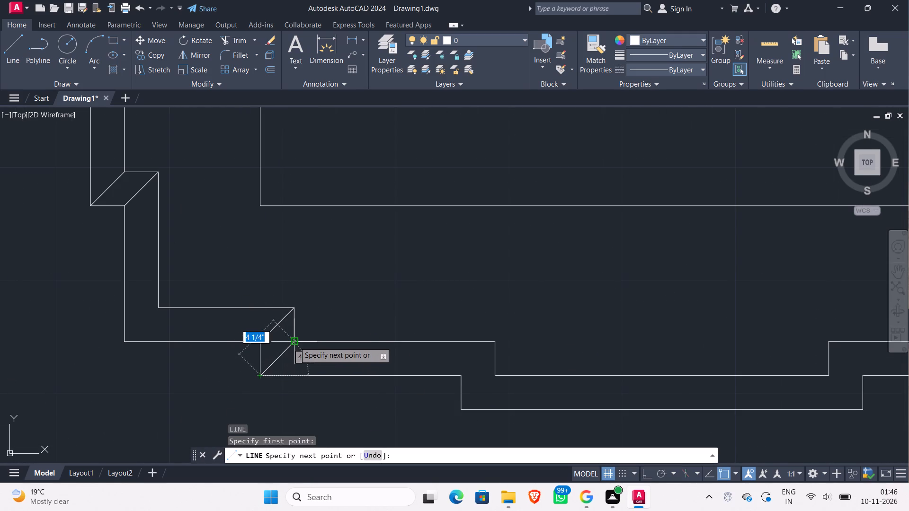
click(294, 342)
key(Escape)
Draw two parallel diagonal lines joining the outer and inner wall lines' corners at the eastern end of the south wall's central projection.
scroll(161, 379, down, 1)
middle_drag(161, 379, 47, 369)
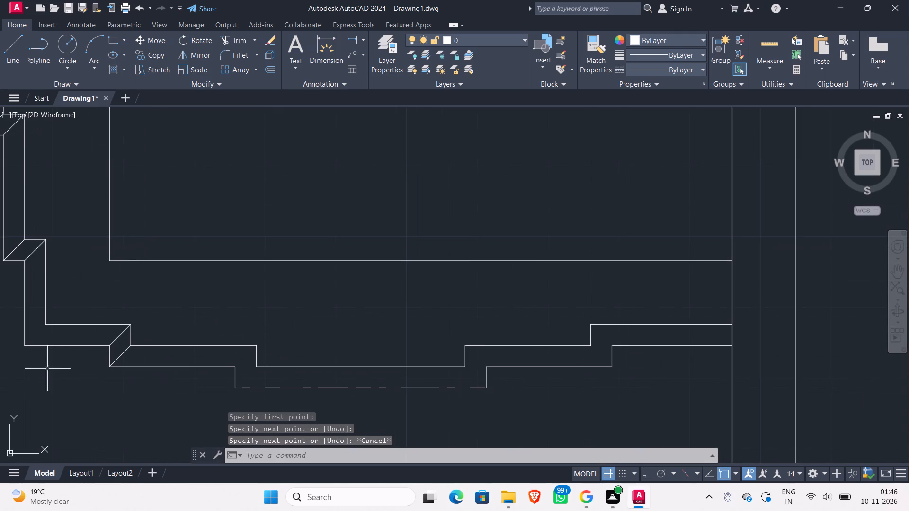
key(Return)
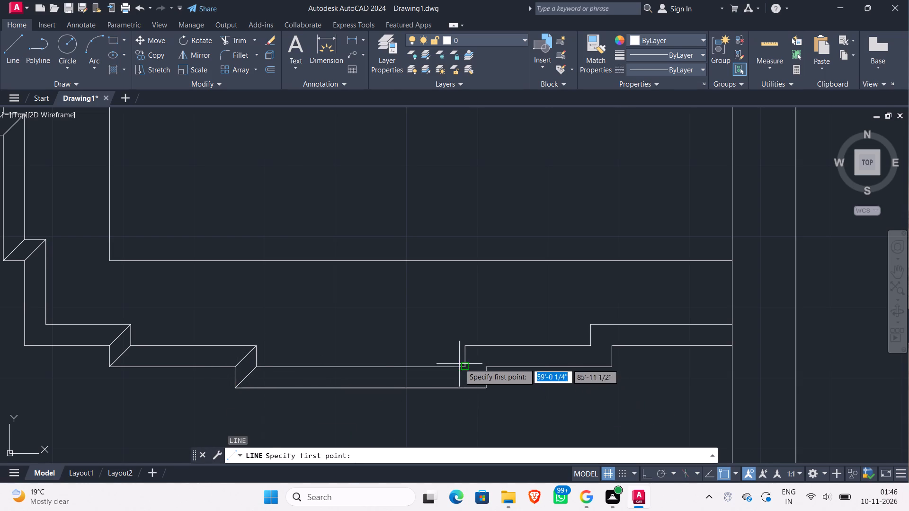
click(465, 368)
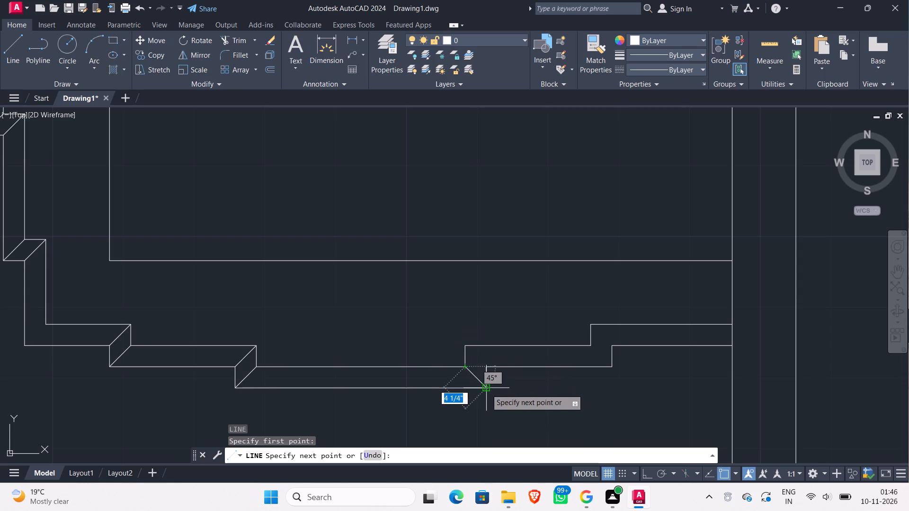
click(486, 389)
key(Escape)
key(Return)
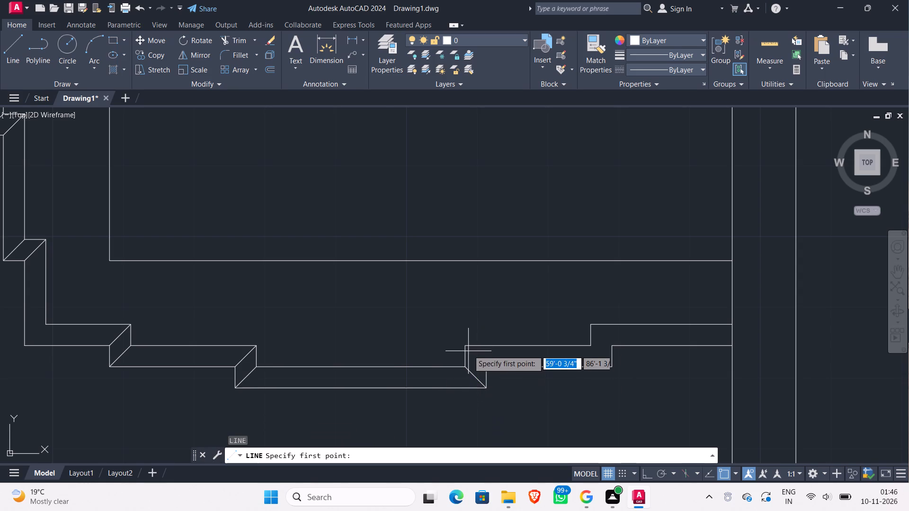
click(467, 342)
click(488, 369)
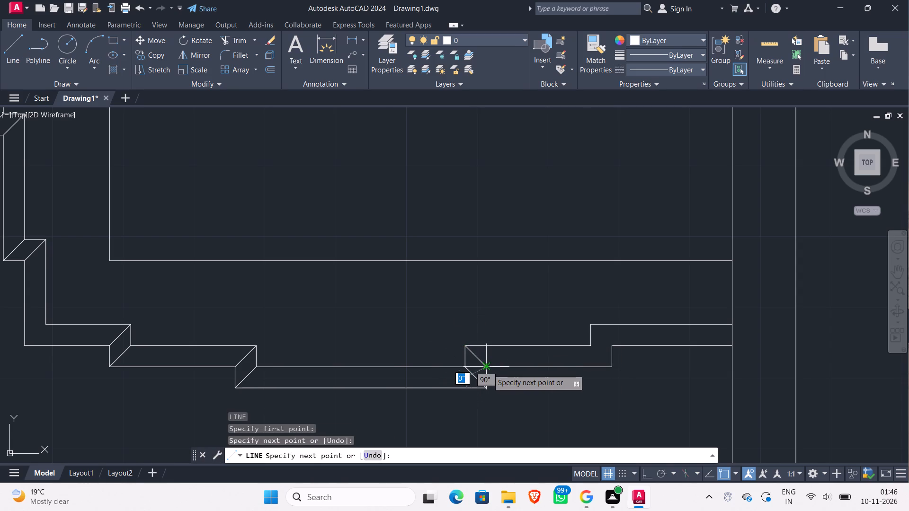
key(Escape)
Draw two parallel diagonal lines joining the outer and inner wall lines' corners at the south wall's easternmost step.
key(Return)
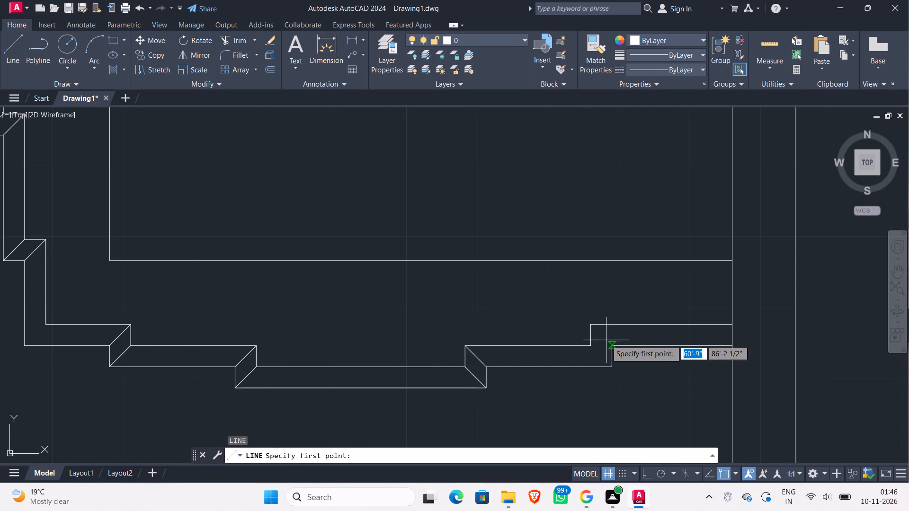
click(589, 348)
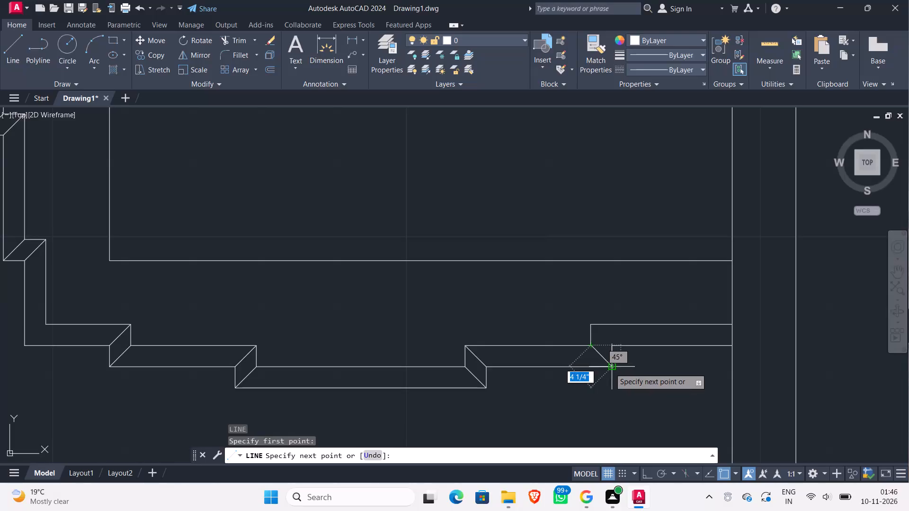
click(610, 368)
key(Escape)
key(Return)
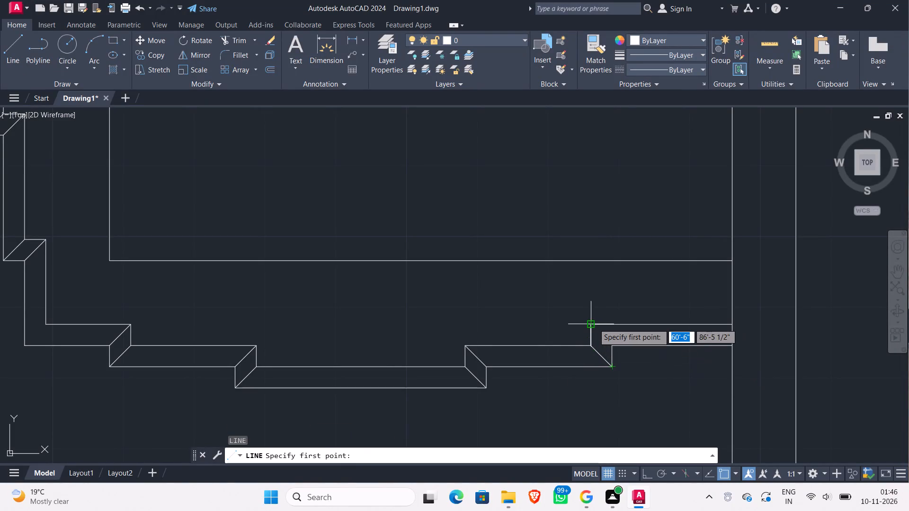
click(594, 323)
click(610, 345)
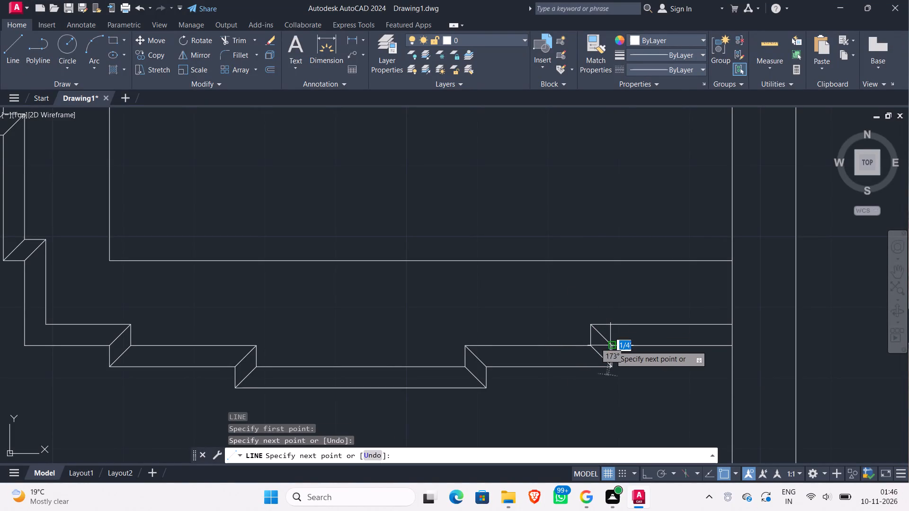
key(Escape)
Compare the drafted floor plan, including its eastern chamber and platform, with the Temple Floor Plan in the reference image.
scroll(527, 393, down, 3)
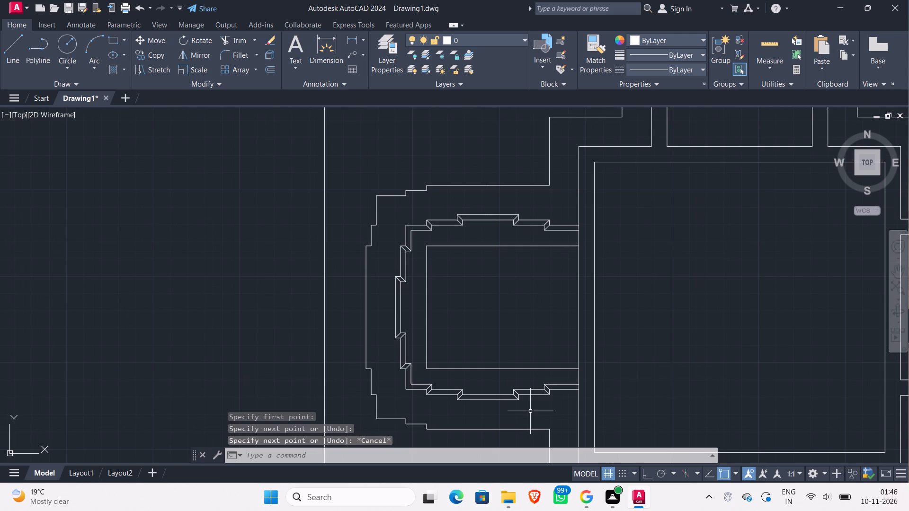
middle_drag(530, 411, 357, 427)
scroll(559, 363, down, 1)
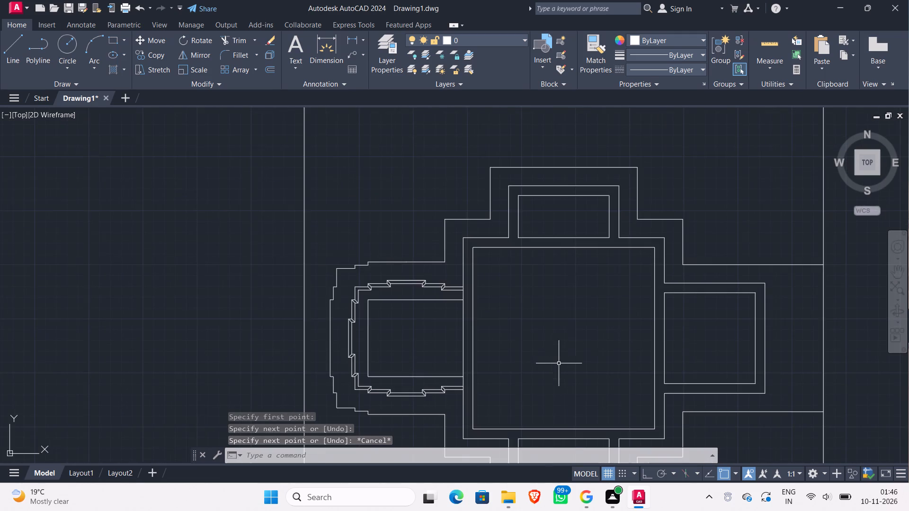
middle_drag(559, 363, 467, 308)
middle_drag(467, 308, 297, 290)
scroll(293, 284, down, 1)
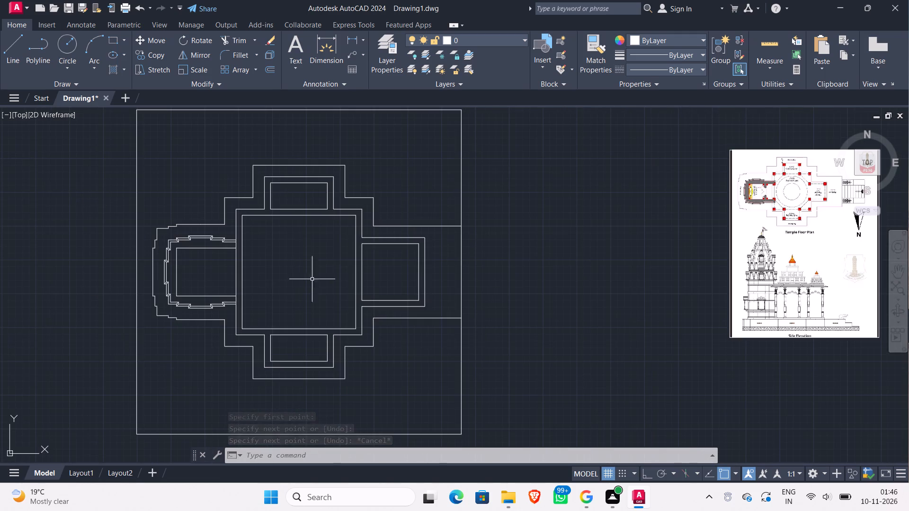
scroll(767, 194, up, 2)
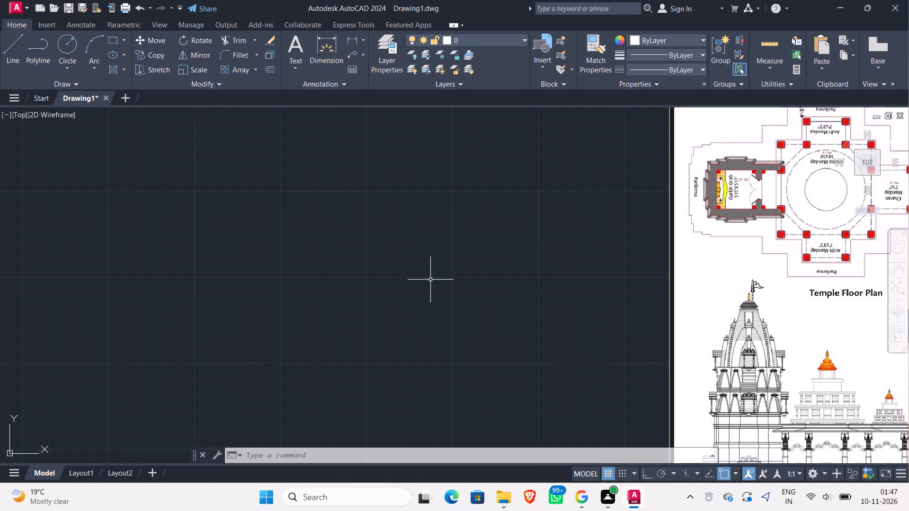
middle_drag(430, 280, 596, 294)
scroll(567, 286, down, 1)
middle_drag(45, 328, 377, 275)
scroll(373, 274, down, 1)
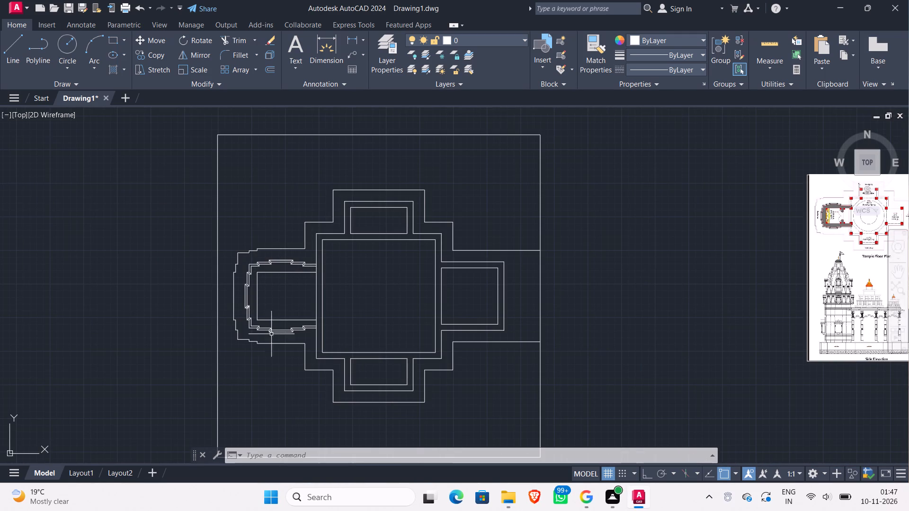
scroll(675, 308, down, 1)
middle_drag(671, 308, 369, 264)
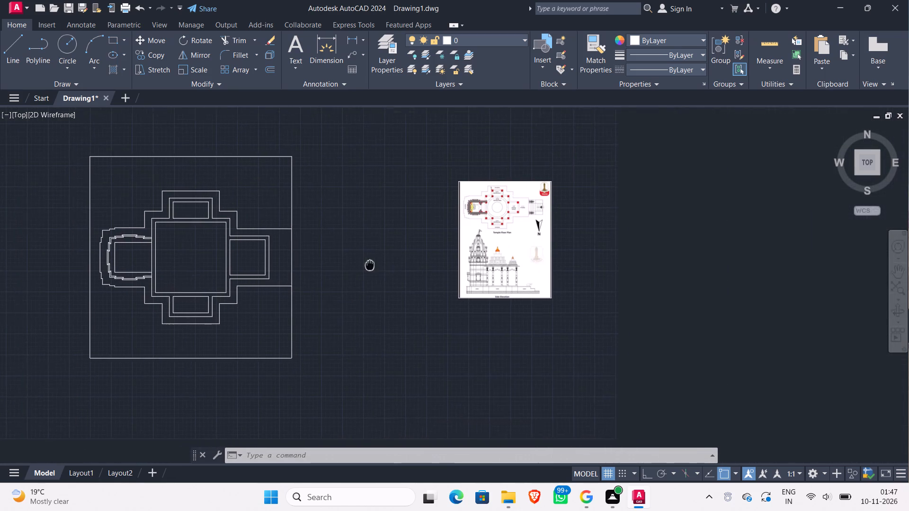
scroll(481, 208, up, 3)
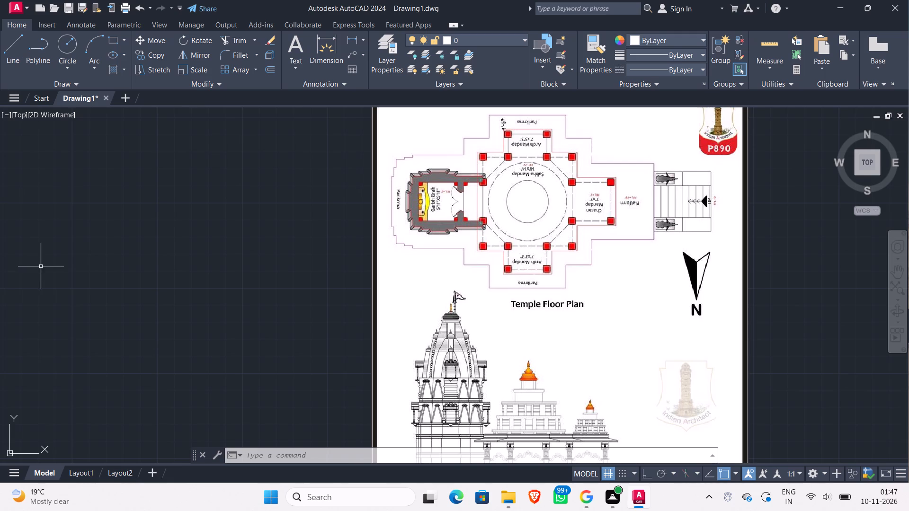
middle_drag(41, 266, 220, 264)
scroll(221, 261, down, 2)
middle_drag(170, 285, 639, 275)
scroll(321, 270, up, 1)
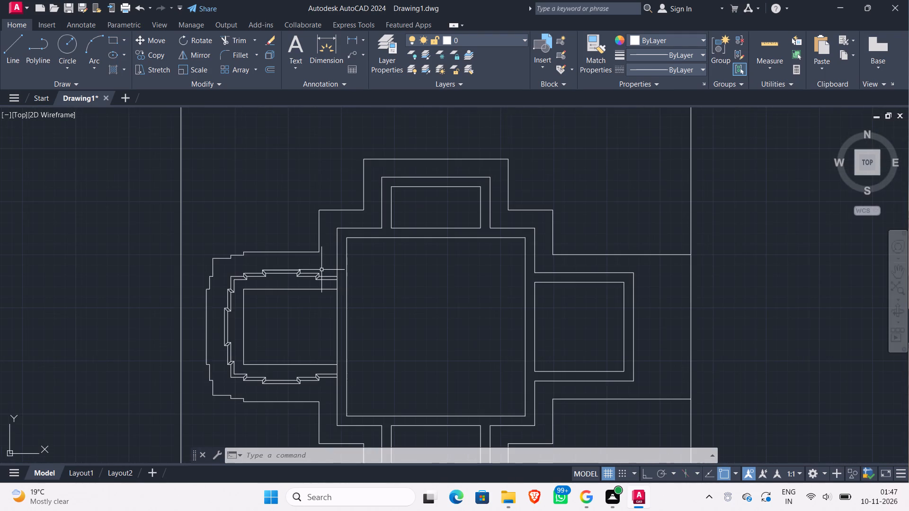
middle_drag(509, 330, 286, 262)
scroll(392, 292, up, 1)
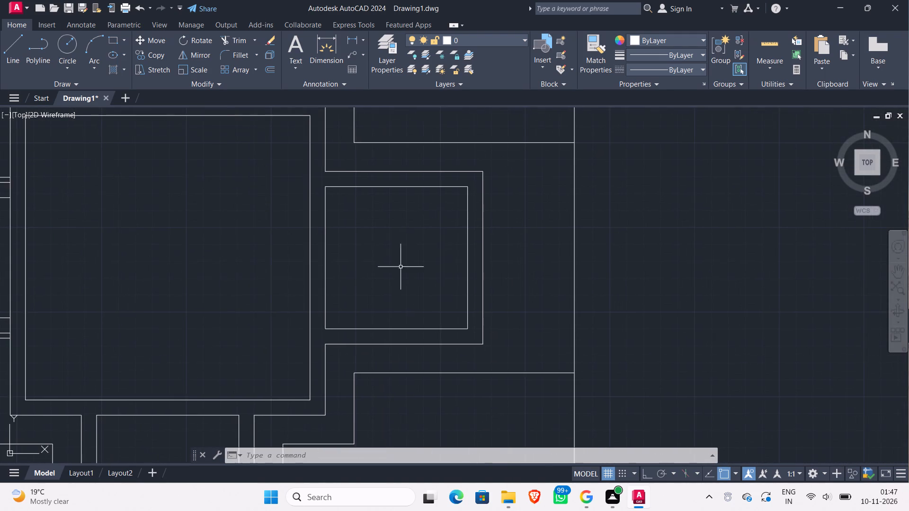
scroll(493, 280, down, 1)
middle_drag(650, 282, 440, 288)
scroll(438, 281, down, 1)
middle_drag(534, 268, 553, 254)
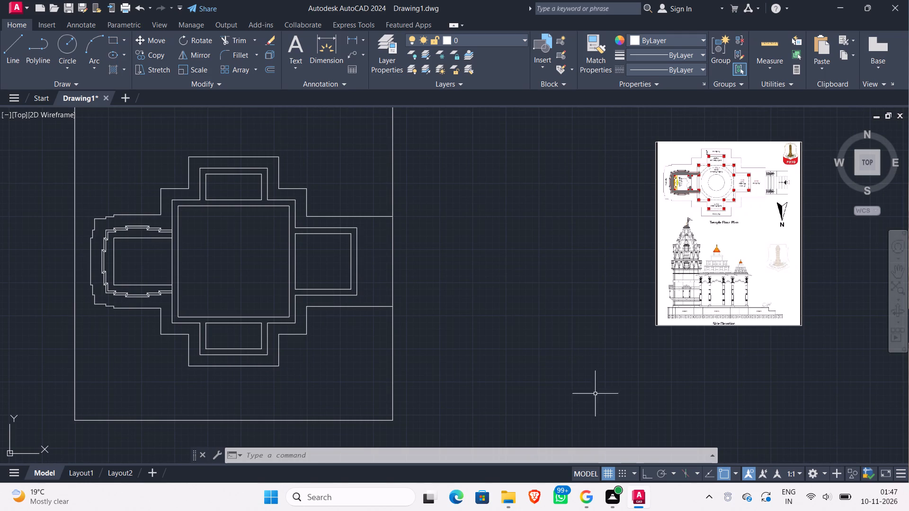
Compare the drafted plan with the reference Temple Floor Plan, examining the Garbh Grah's interior, door wall and columns.
scroll(727, 186, up, 3)
scroll(715, 284, down, 2)
scroll(392, 339, down, 2)
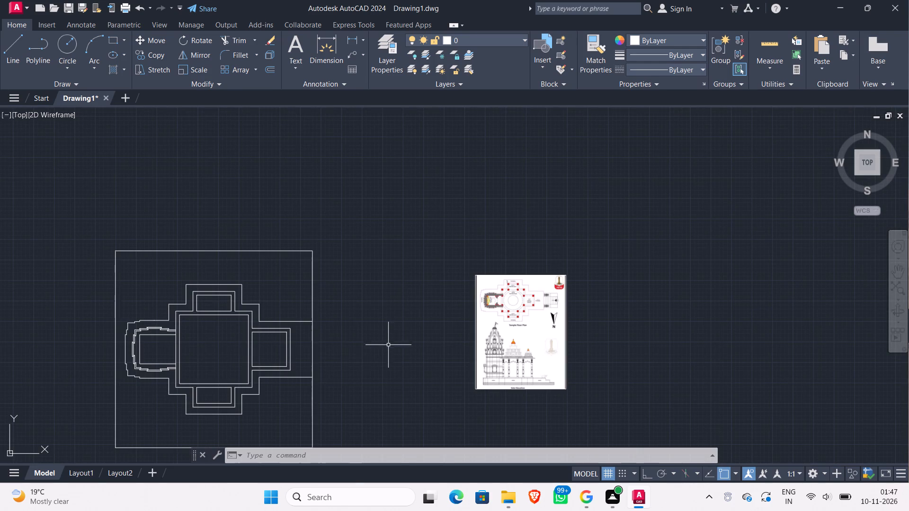
scroll(557, 299, up, 3)
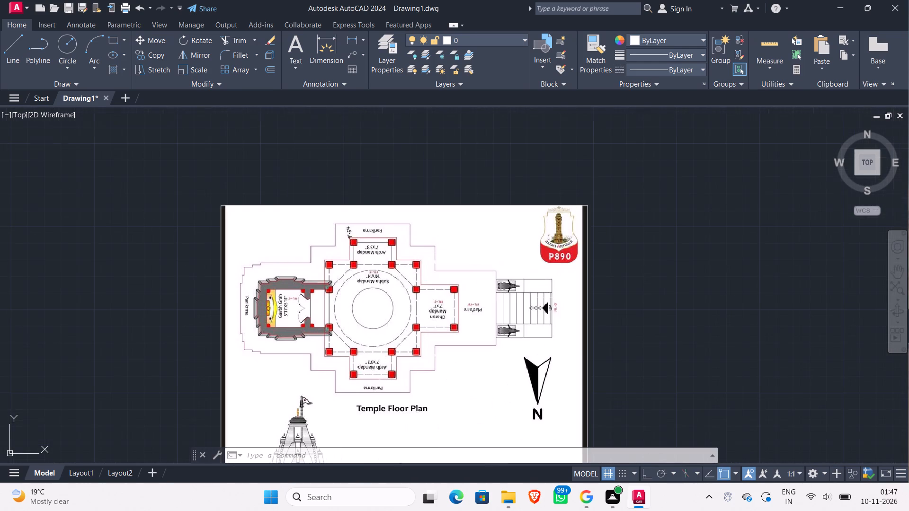
scroll(418, 320, down, 2)
middle_drag(147, 375, 350, 334)
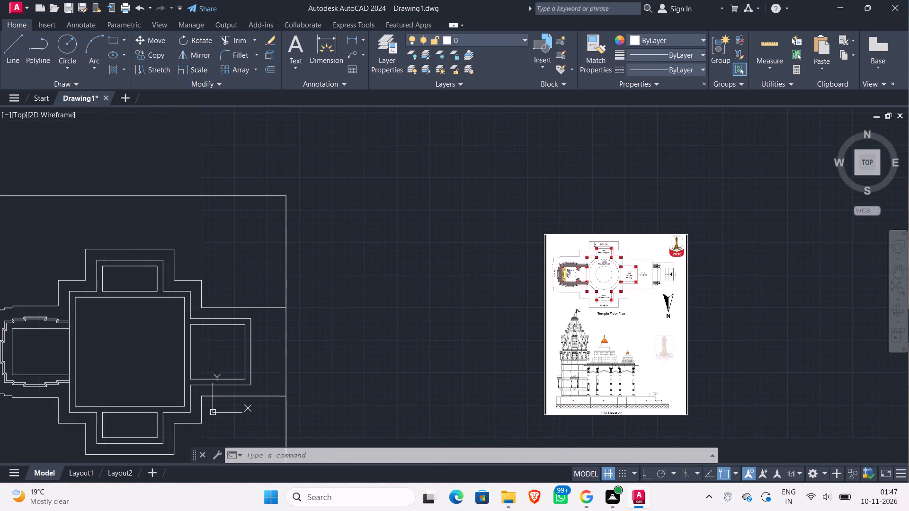
scroll(626, 304, up, 1)
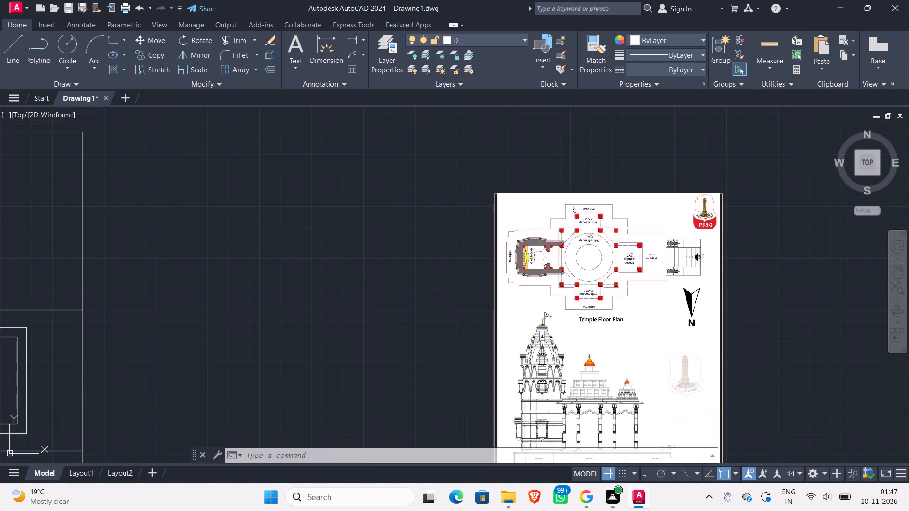
middle_drag(311, 370, 392, 353)
scroll(386, 352, down, 1)
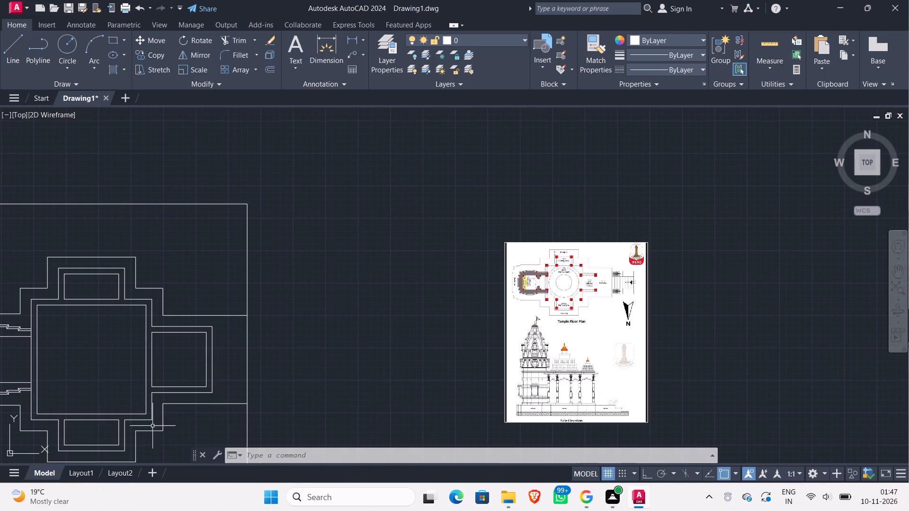
scroll(579, 278, up, 2)
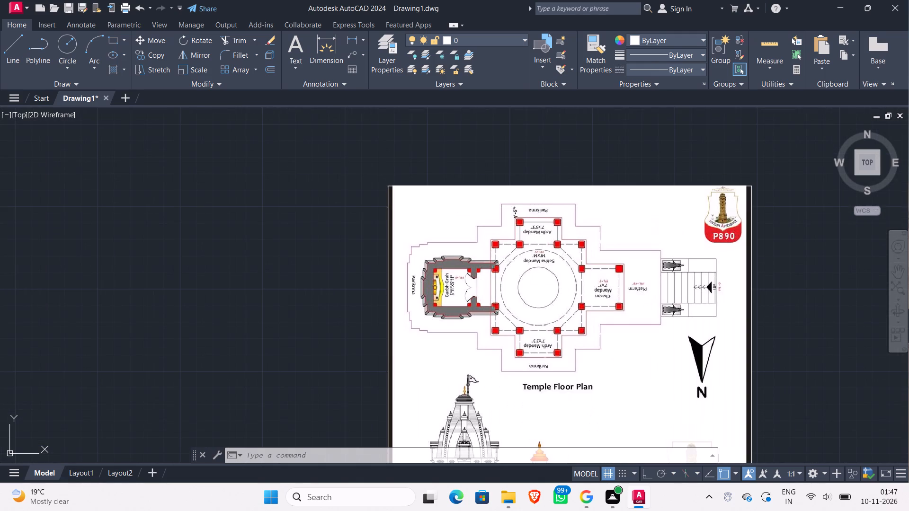
scroll(591, 269, up, 1)
scroll(591, 269, down, 2)
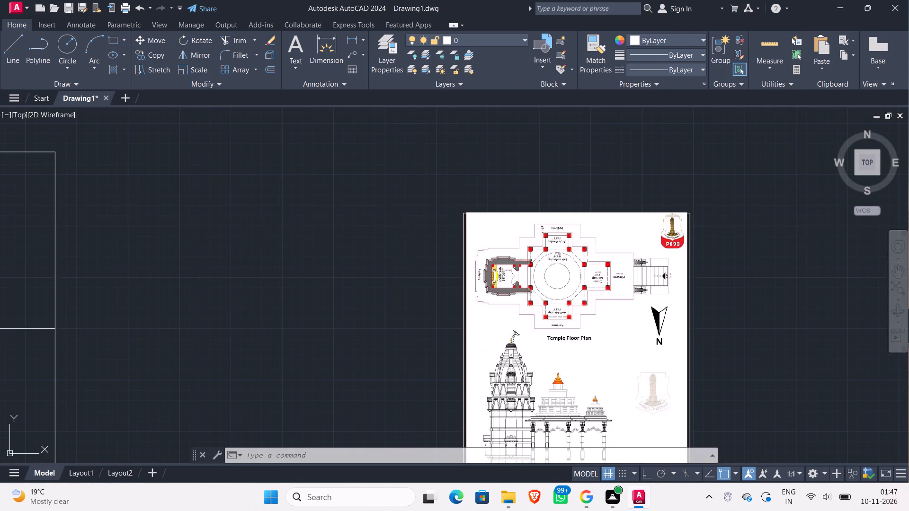
scroll(573, 267, down, 1)
middle_drag(348, 282, 394, 253)
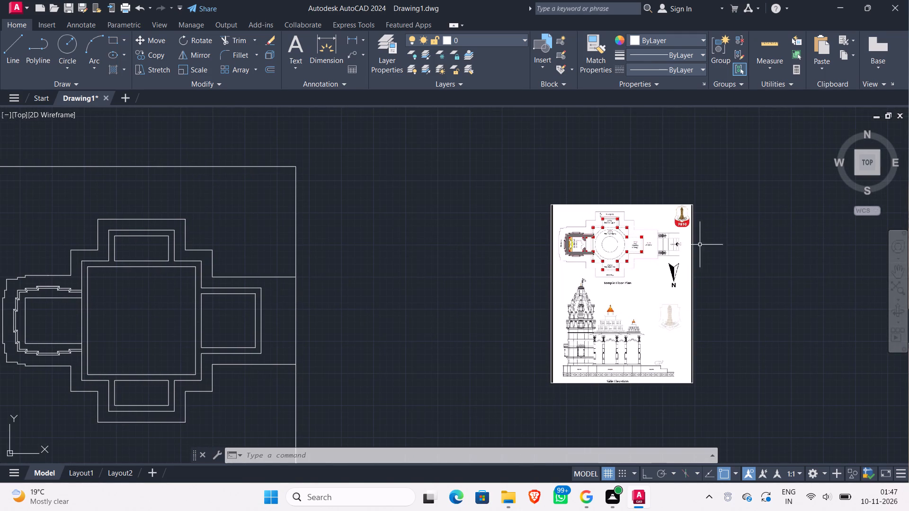
scroll(586, 238, up, 1)
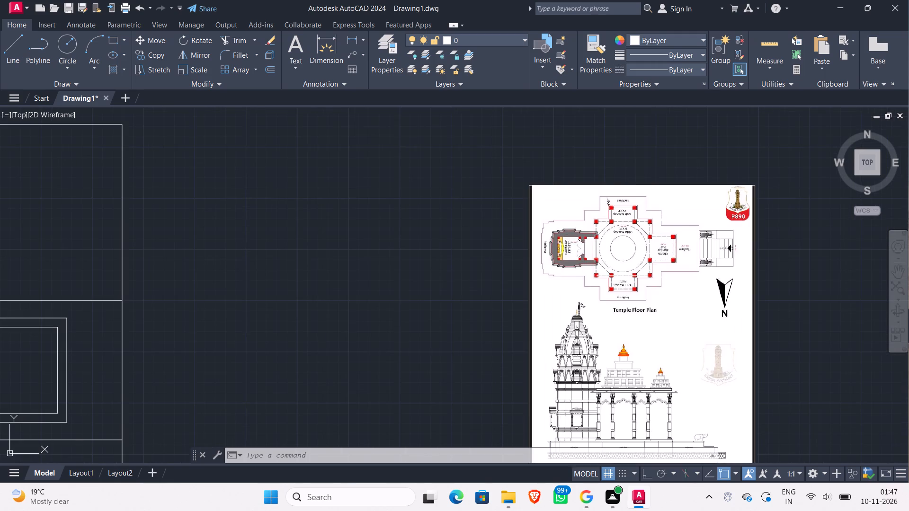
scroll(550, 290, down, 1)
middle_drag(376, 342, 445, 322)
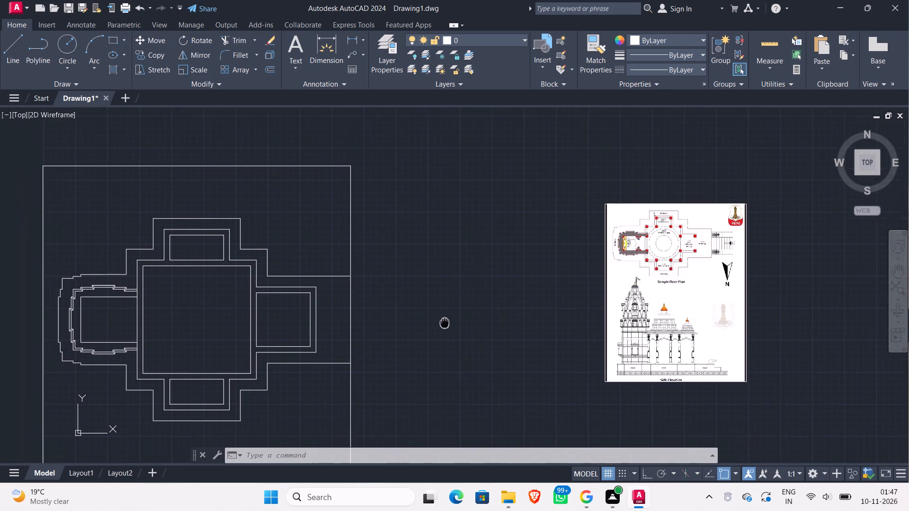
middle_drag(445, 322, 456, 311)
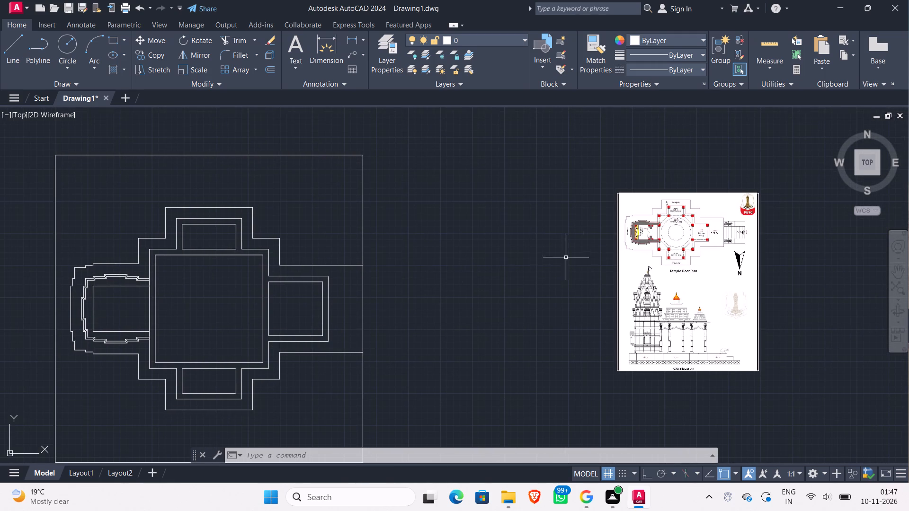
scroll(660, 238, up, 2)
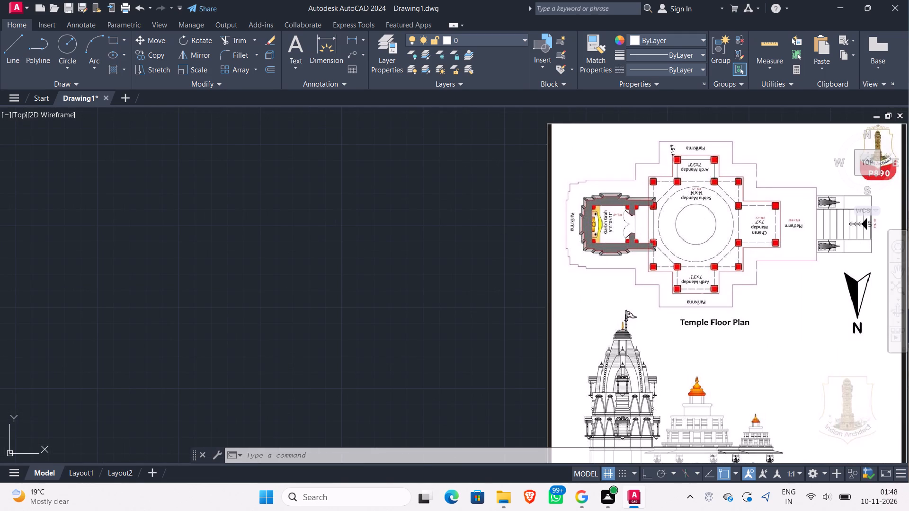
scroll(657, 239, down, 2)
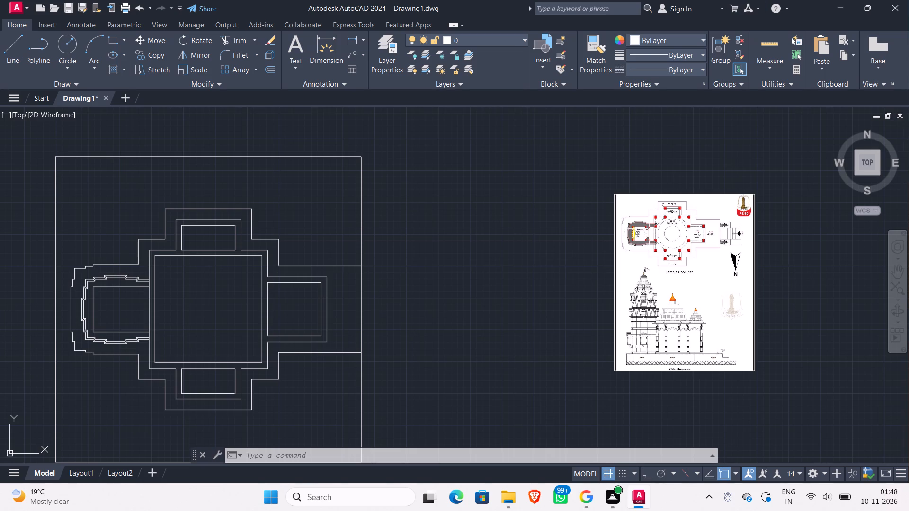
scroll(633, 226, up, 2)
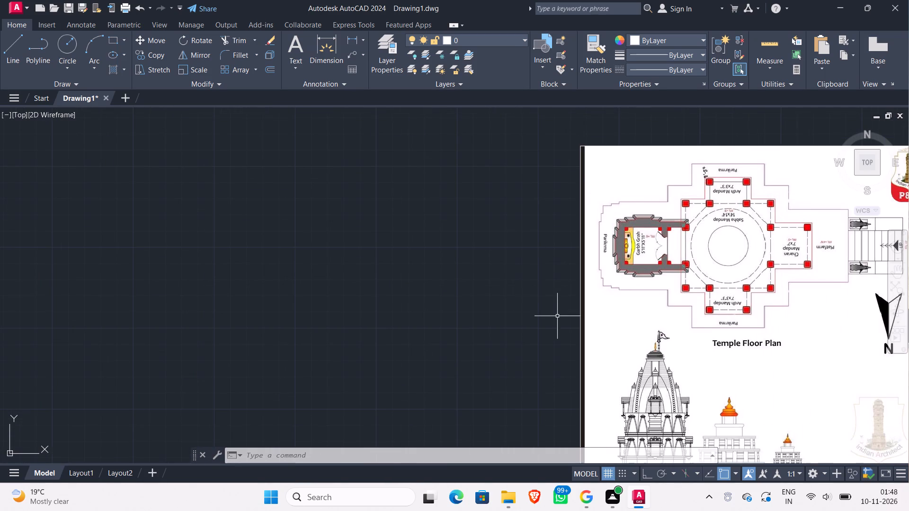
scroll(557, 317, down, 2)
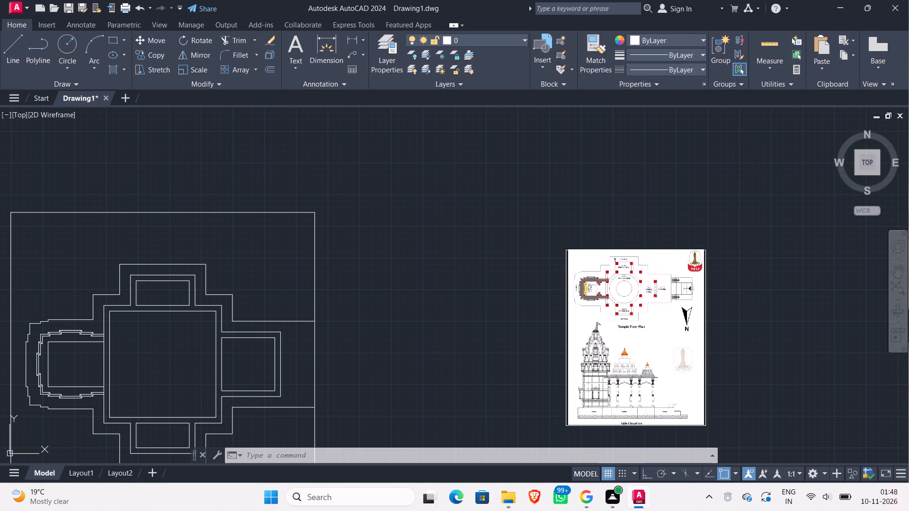
scroll(596, 289, up, 2)
scroll(552, 265, up, 2)
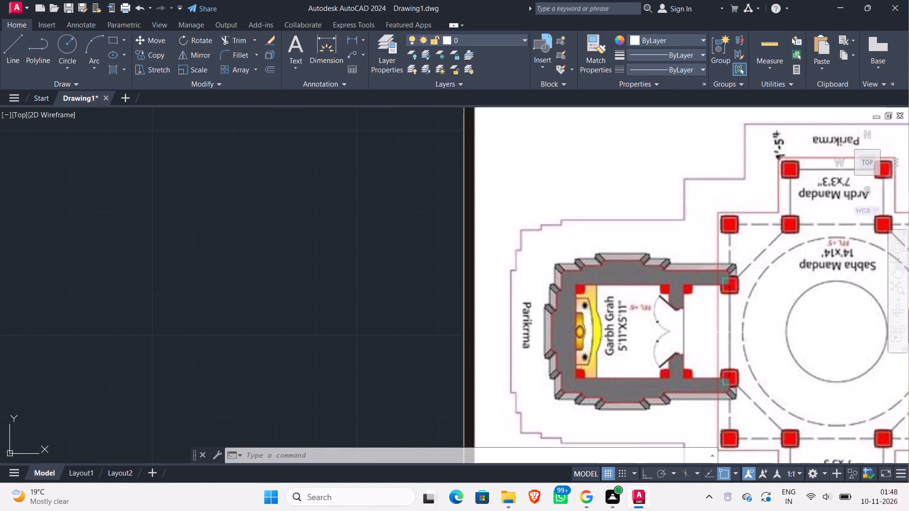
scroll(288, 395, down, 1)
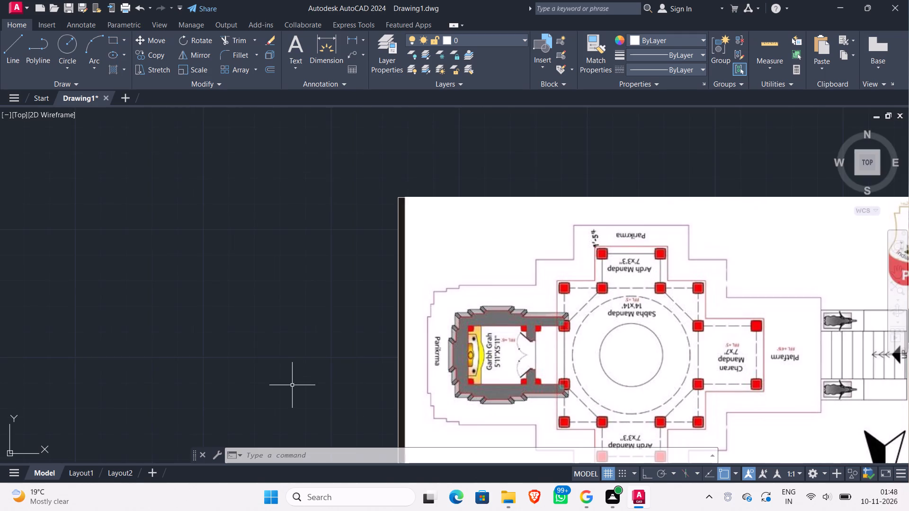
middle_drag(292, 383, 577, 353)
scroll(355, 365, down, 1)
middle_drag(257, 370, 611, 351)
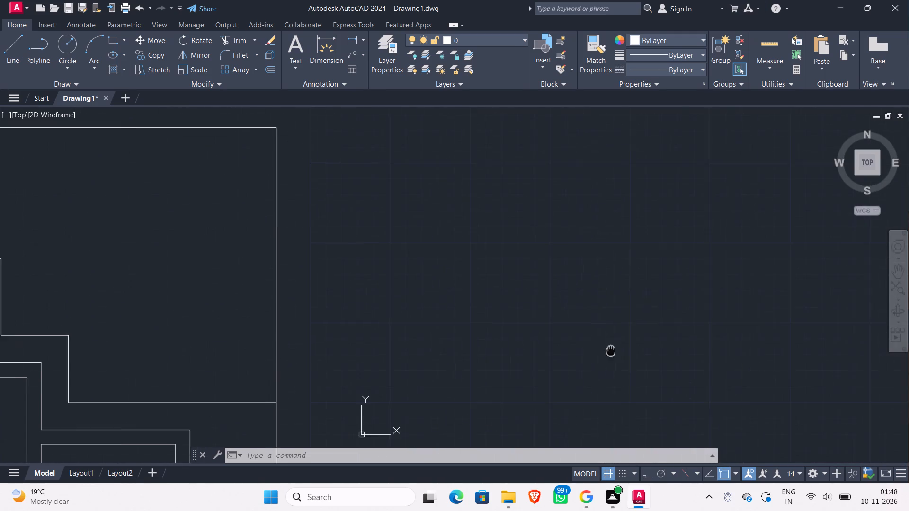
middle_drag(151, 359, 365, 308)
scroll(372, 303, down, 3)
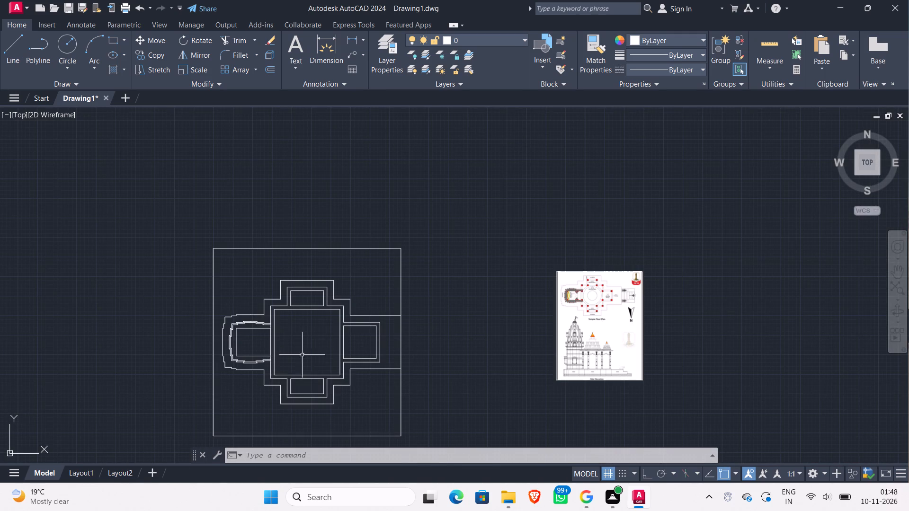
scroll(615, 308, up, 3)
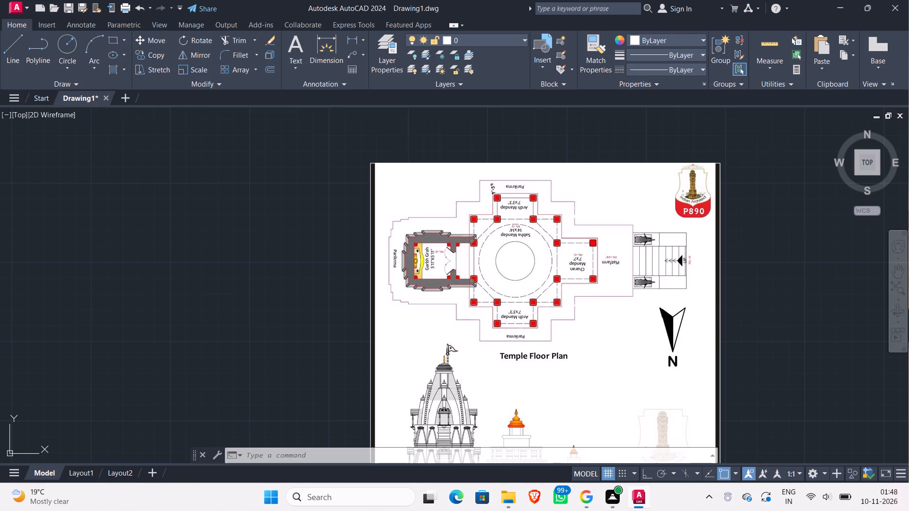
scroll(547, 288, down, 3)
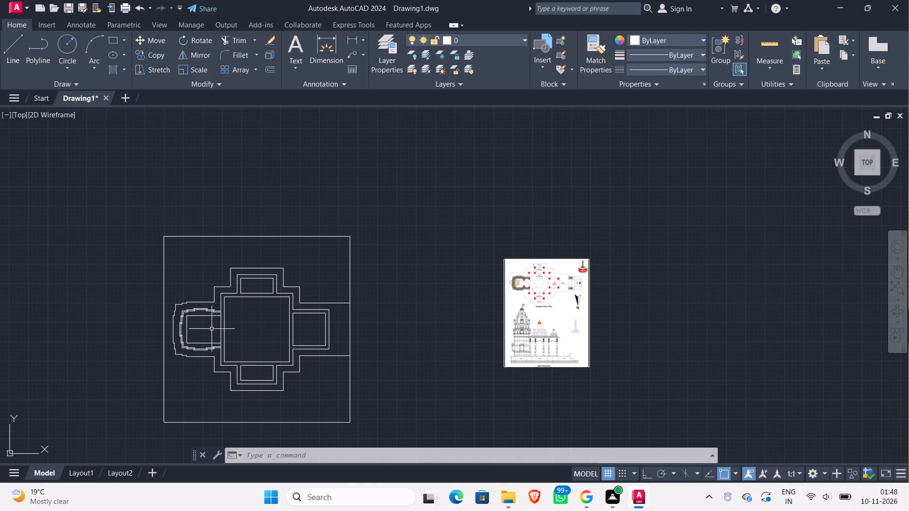
Draw a vertical line across the Garbh Grah between its inner wall lines, aligned with the outer outline's step corner near the Sabha Mandap.
scroll(207, 329, up, 3)
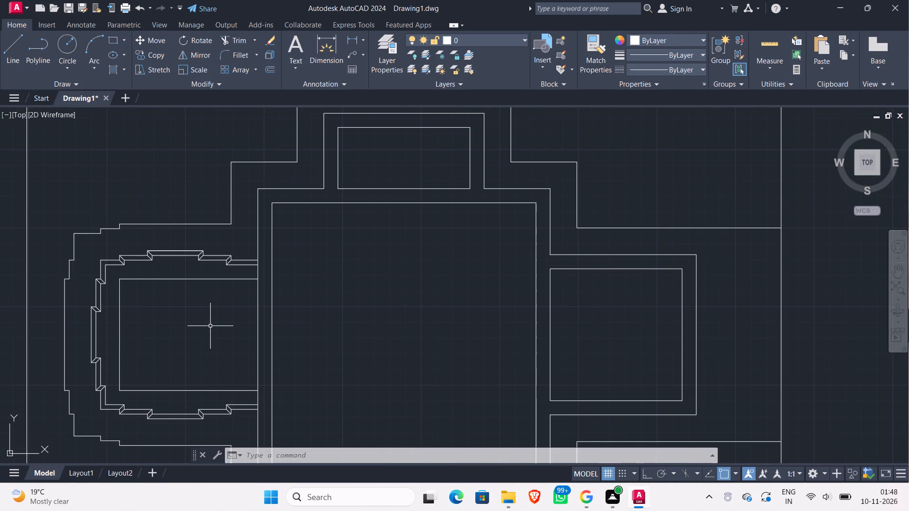
key(l)
key(Return)
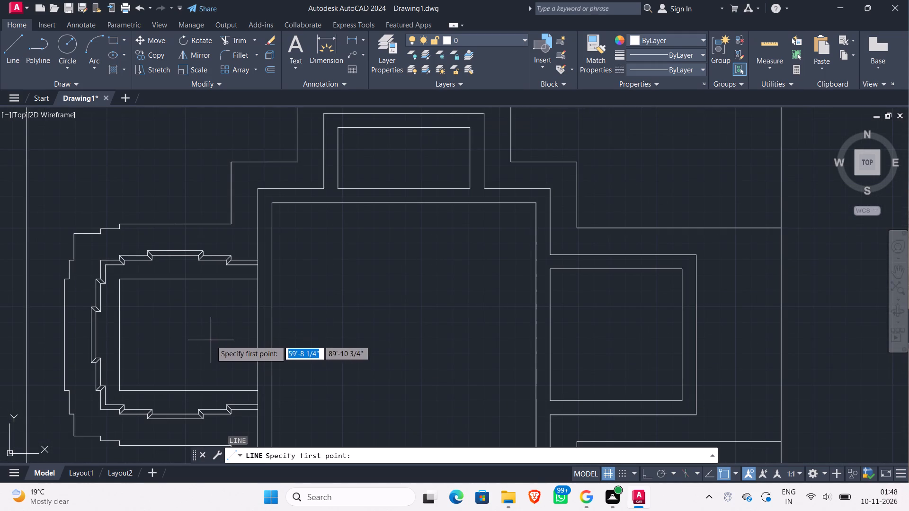
click(230, 279)
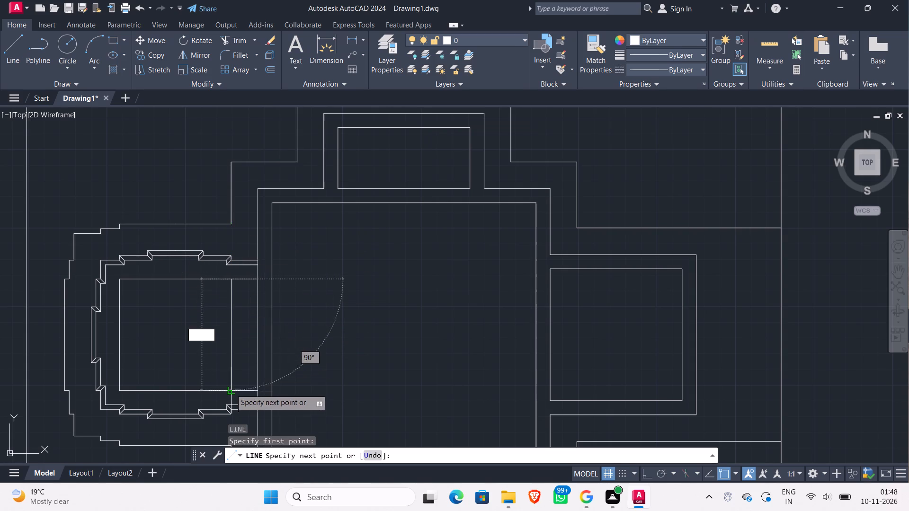
click(232, 391)
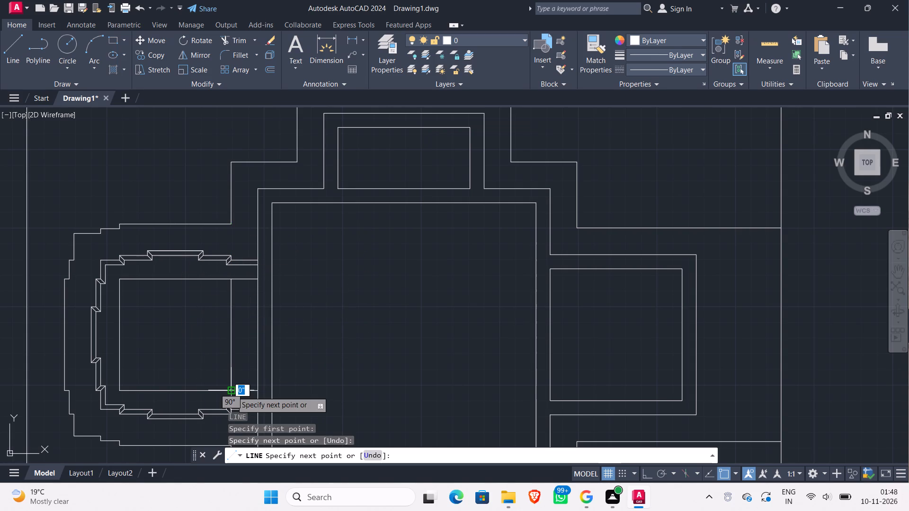
key(Escape)
Check the Garbh Grah's door wall in the reference floor plan against the drafted plan.
scroll(179, 336, down, 1)
scroll(295, 328, down, 1)
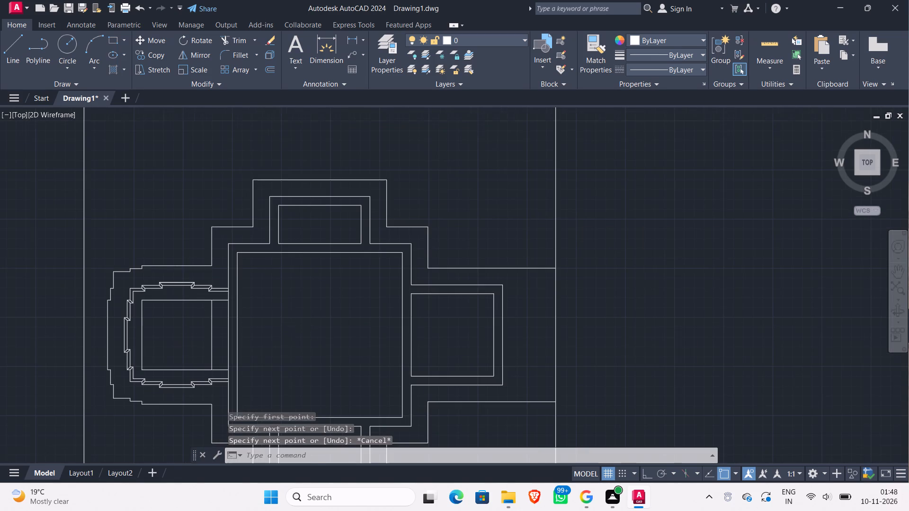
middle_drag(296, 329, 104, 301)
scroll(558, 236, up, 3)
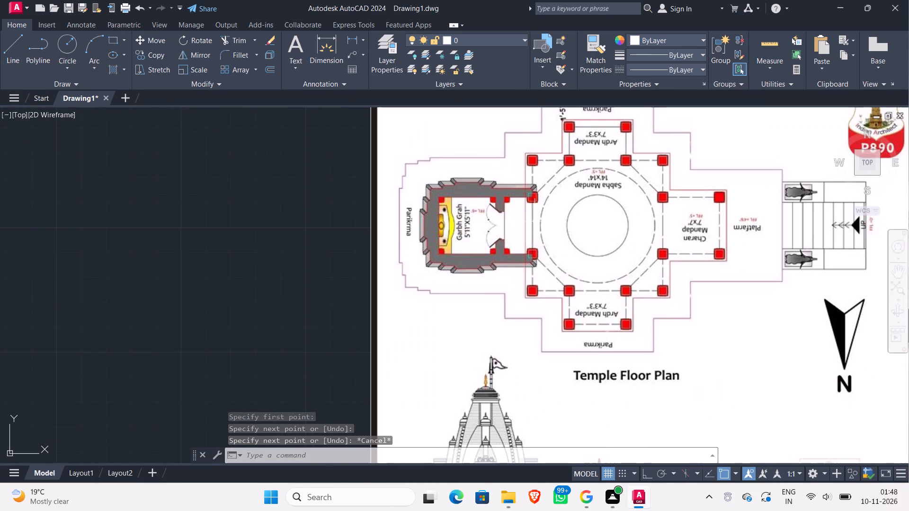
scroll(504, 212, down, 1)
scroll(502, 215, up, 1)
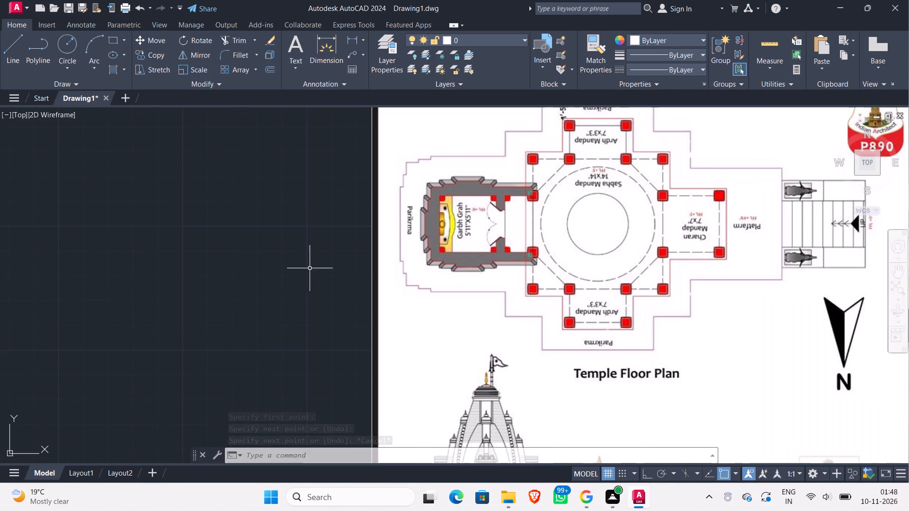
scroll(226, 270, down, 1)
middle_drag(226, 270, 437, 257)
scroll(346, 262, down, 1)
middle_drag(290, 291, 320, 275)
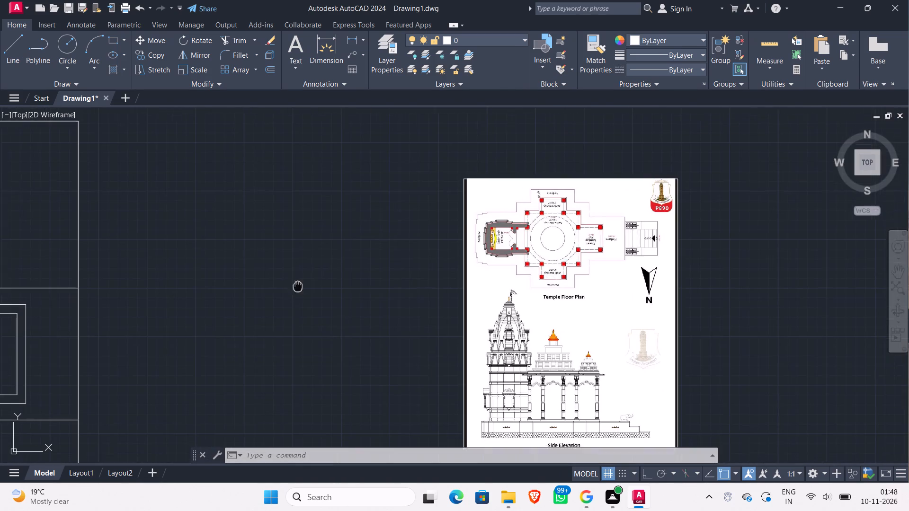
middle_drag(320, 275, 417, 229)
middle_drag(243, 274, 359, 237)
scroll(366, 232, down, 2)
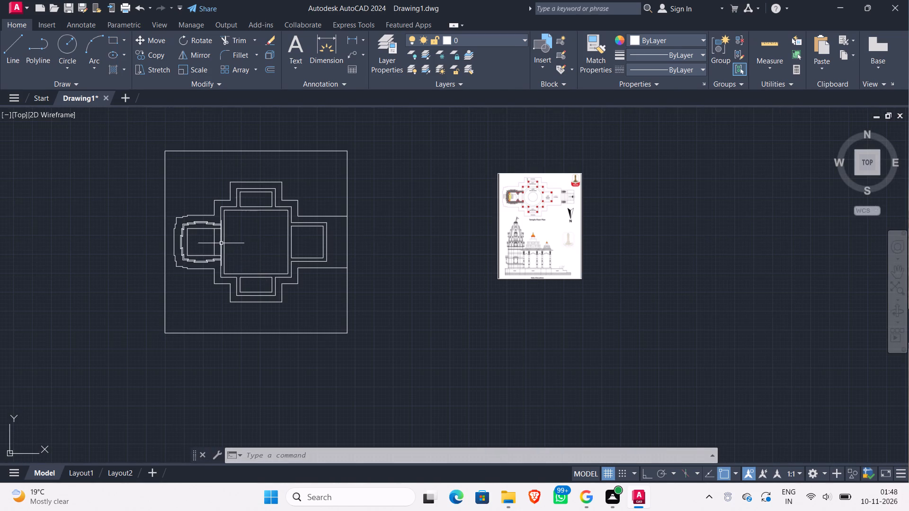
Offset the vertical cross line inside the Garbh Grah 9" westward to form the door wall's second face.
scroll(208, 241, up, 2)
key(o)
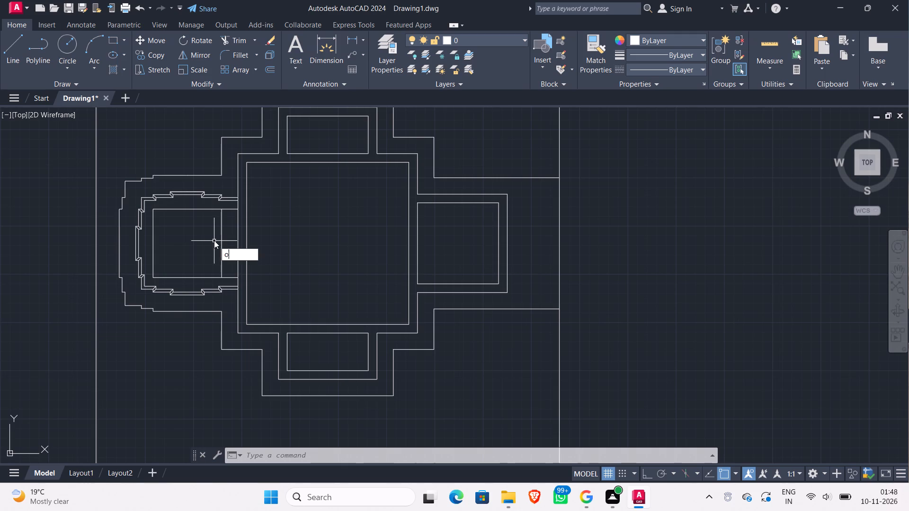
key(Return)
key(Return)
click(221, 246)
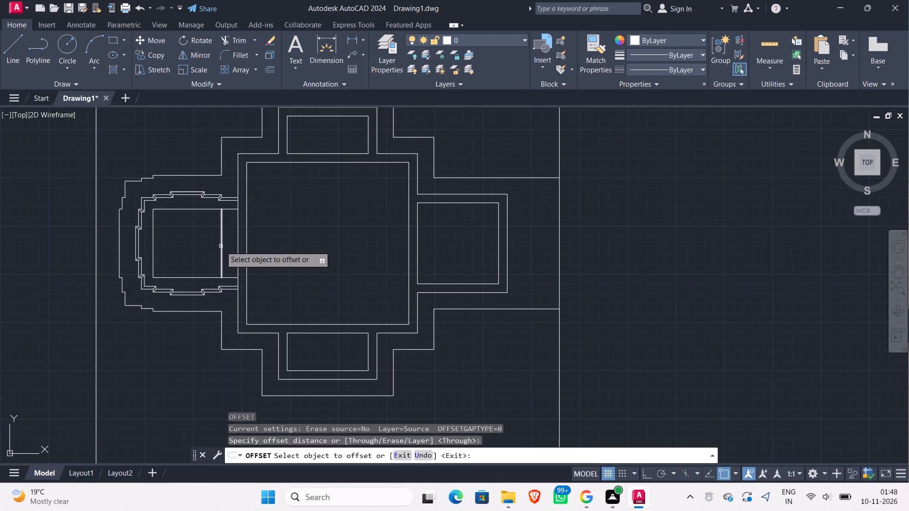
key(9)
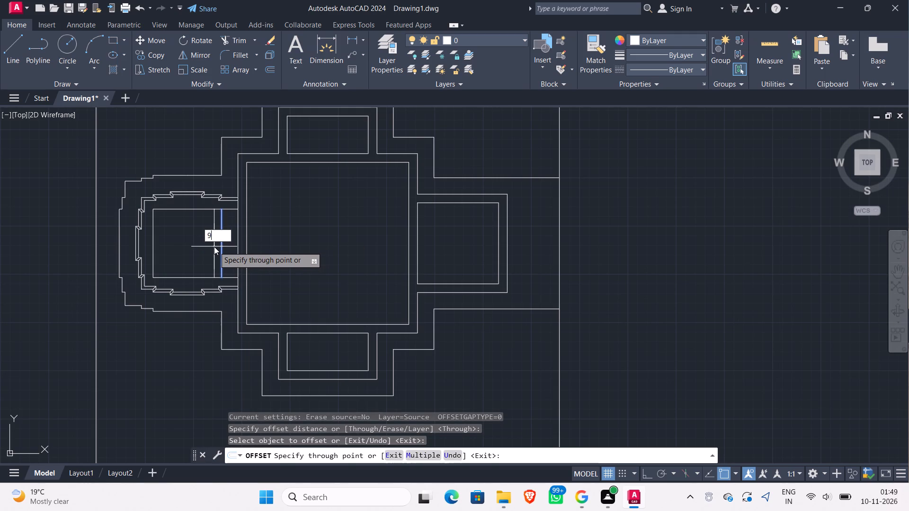
key(shift+quotedbl)
key(Return)
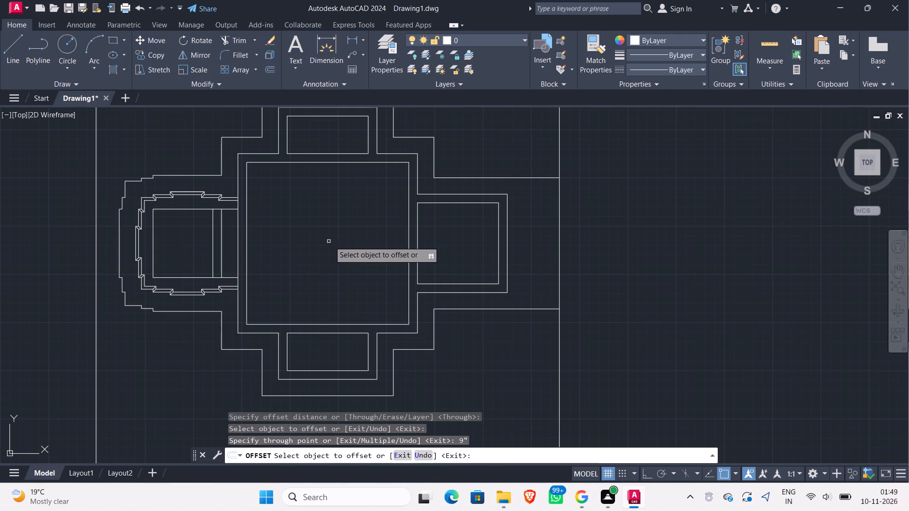
Compare the drafted door wall's position and thickness with the Garbh Grah in the reference Temple Floor Plan.
middle_drag(330, 244, 227, 243)
scroll(226, 241, down, 1)
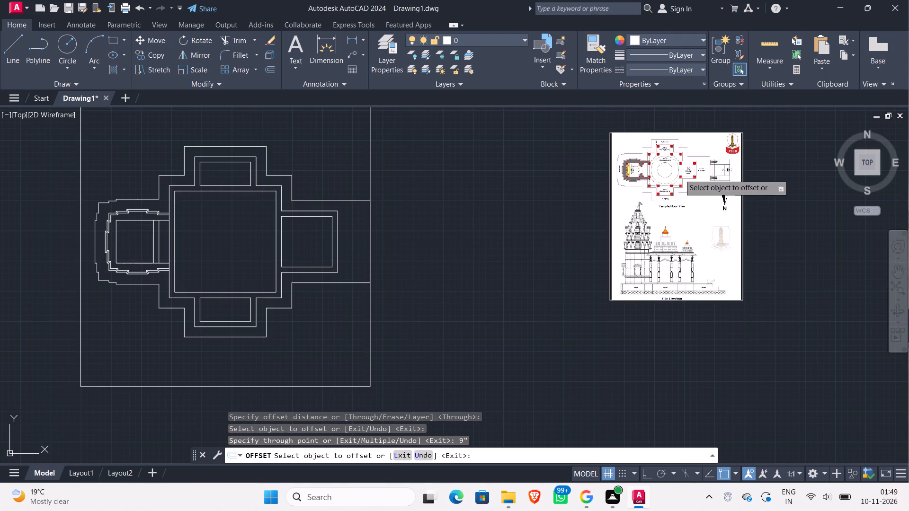
scroll(616, 167, up, 1)
scroll(655, 170, up, 3)
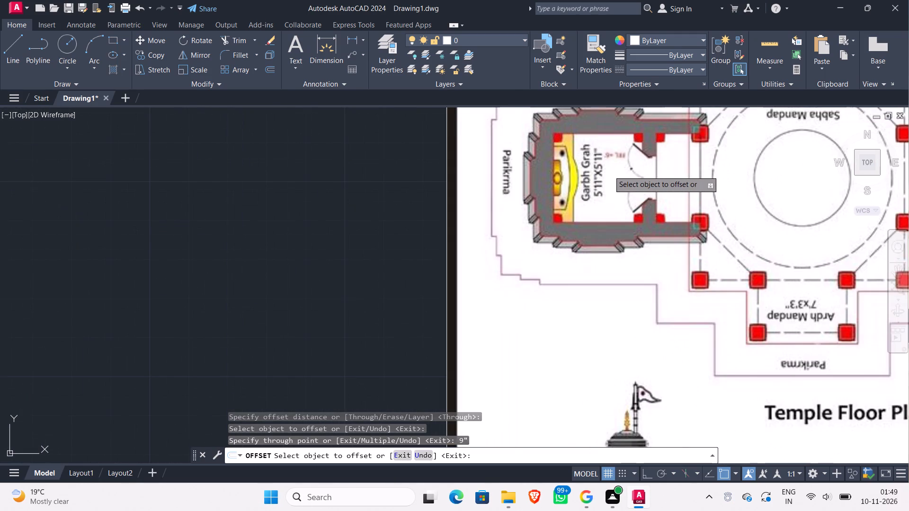
scroll(609, 170, down, 1)
middle_drag(608, 170, 669, 169)
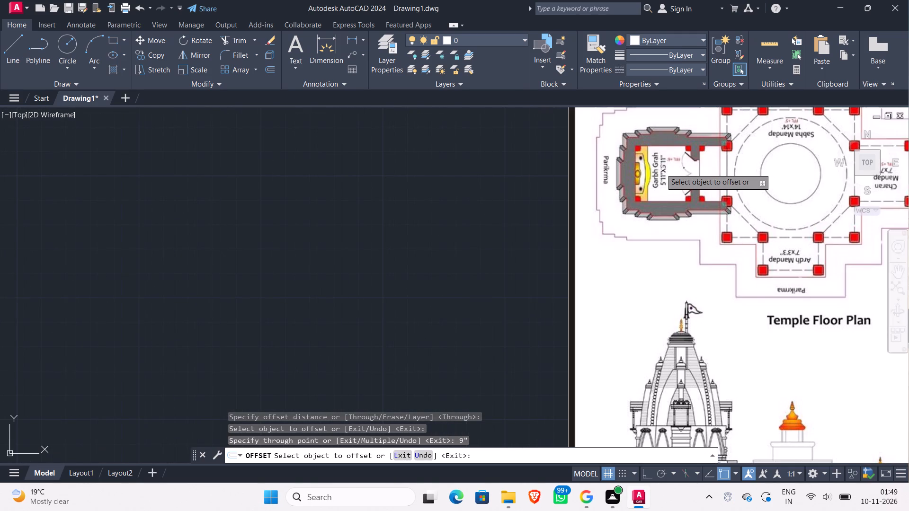
scroll(660, 168, down, 1)
middle_drag(438, 212, 542, 193)
scroll(380, 218, down, 2)
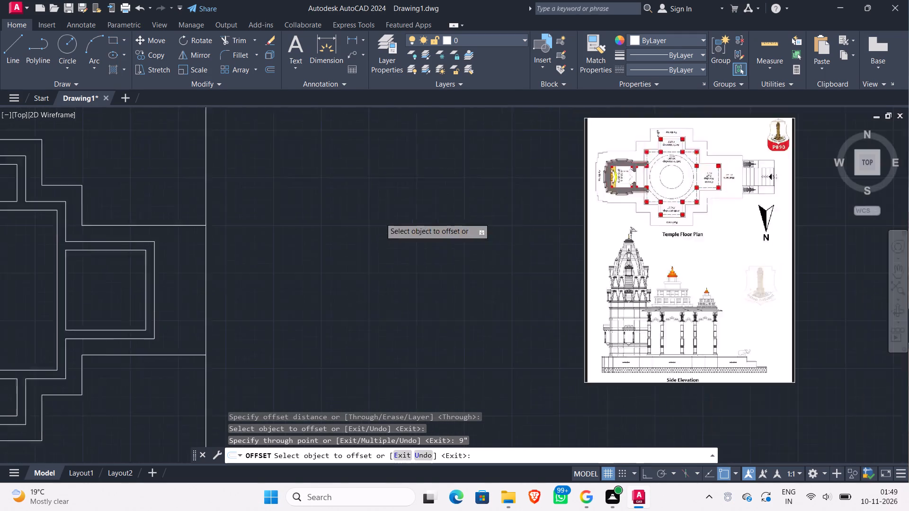
middle_drag(346, 235, 427, 225)
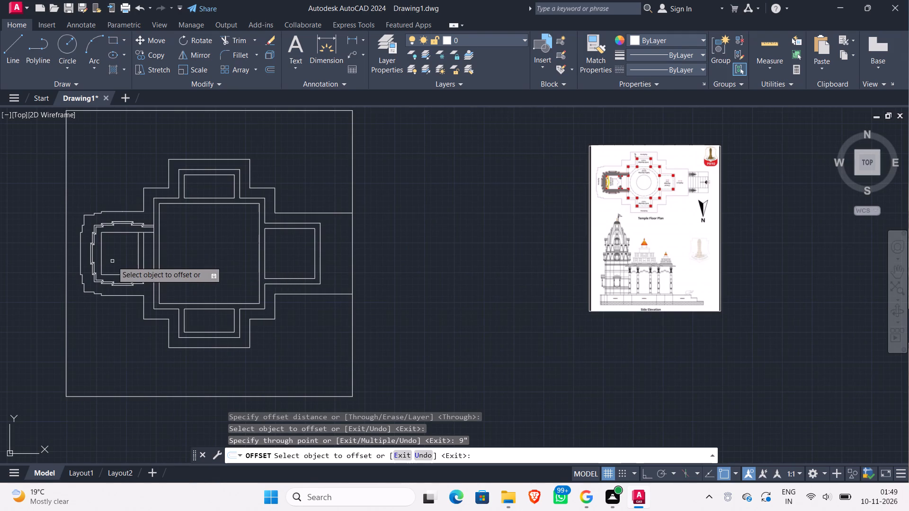
scroll(112, 260, up, 1)
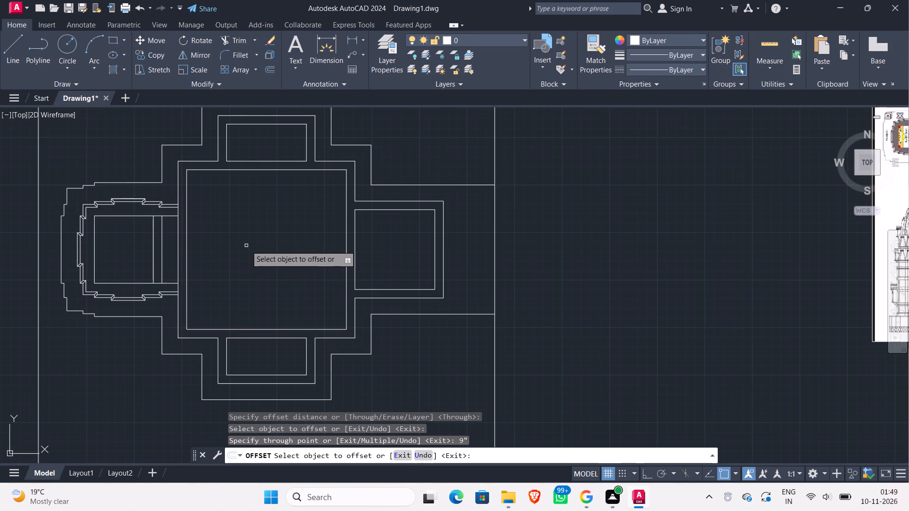
middle_drag(781, 200, 554, 224)
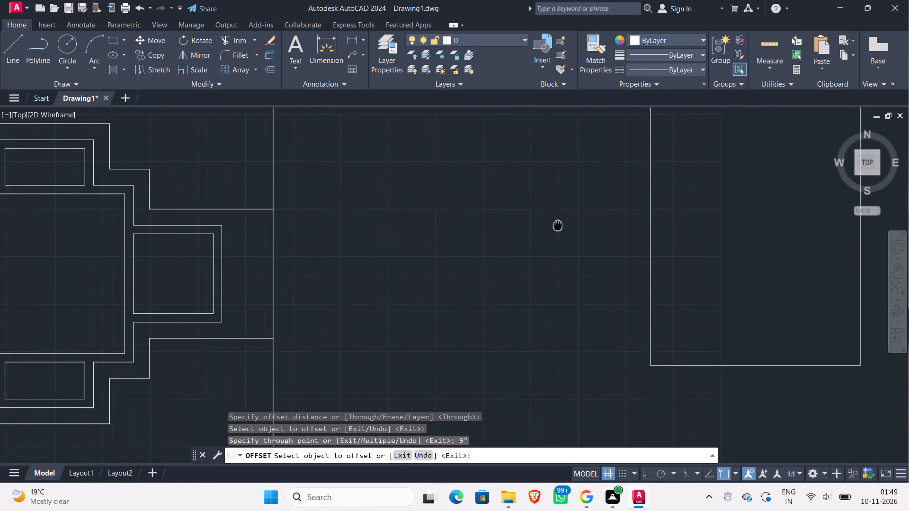
middle_drag(554, 224, 553, 224)
scroll(554, 222, down, 1)
scroll(646, 180, up, 4)
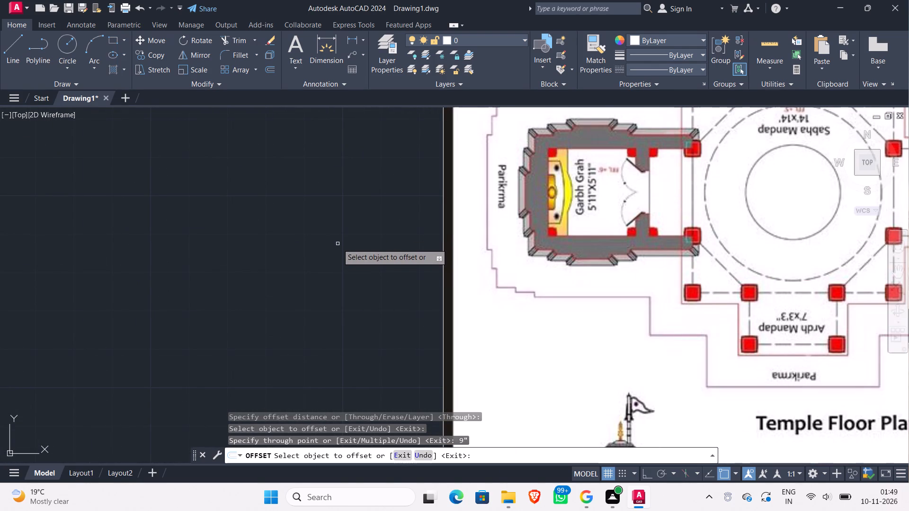
Measure the Garbh Grah's interior between its western wall and the door wall.
middle_drag(338, 243, 482, 211)
scroll(466, 213, down, 2)
middle_drag(371, 239, 607, 214)
key(Escape)
middle_drag(474, 234, 602, 221)
middle_drag(486, 237, 633, 225)
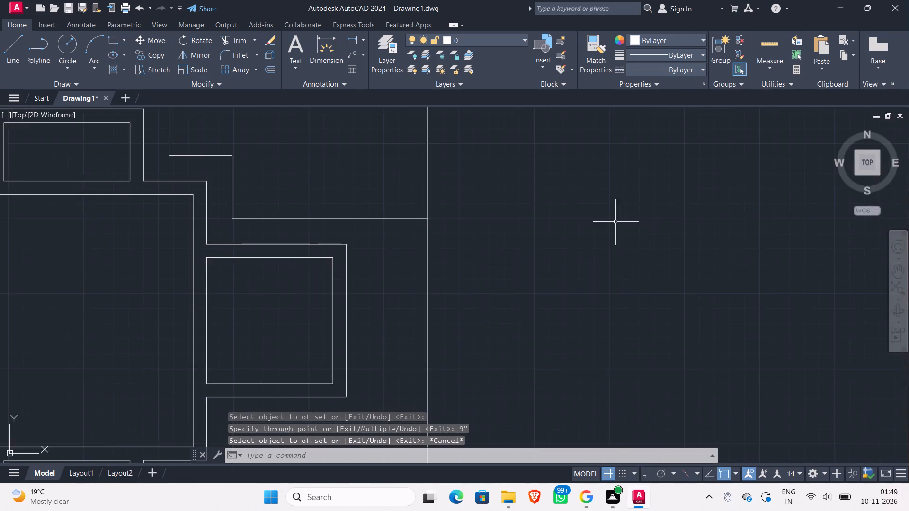
scroll(603, 220, down, 2)
scroll(301, 264, up, 2)
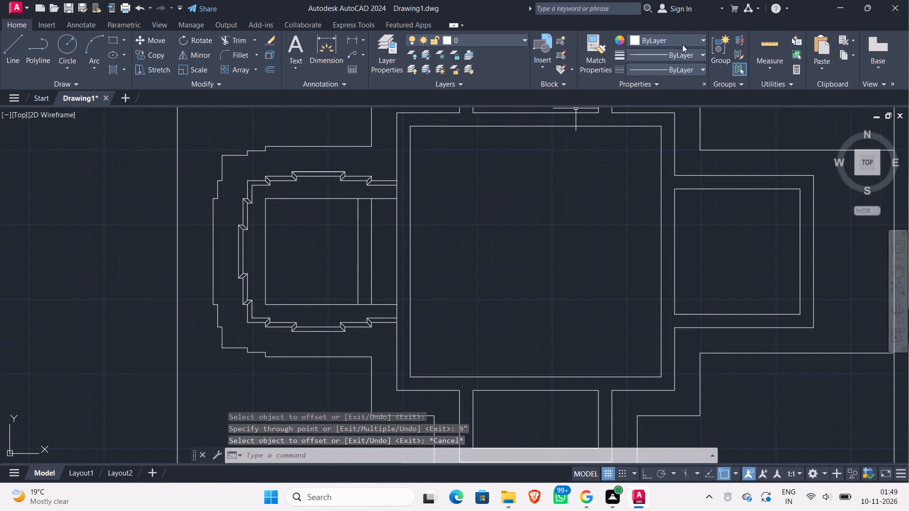
click(763, 40)
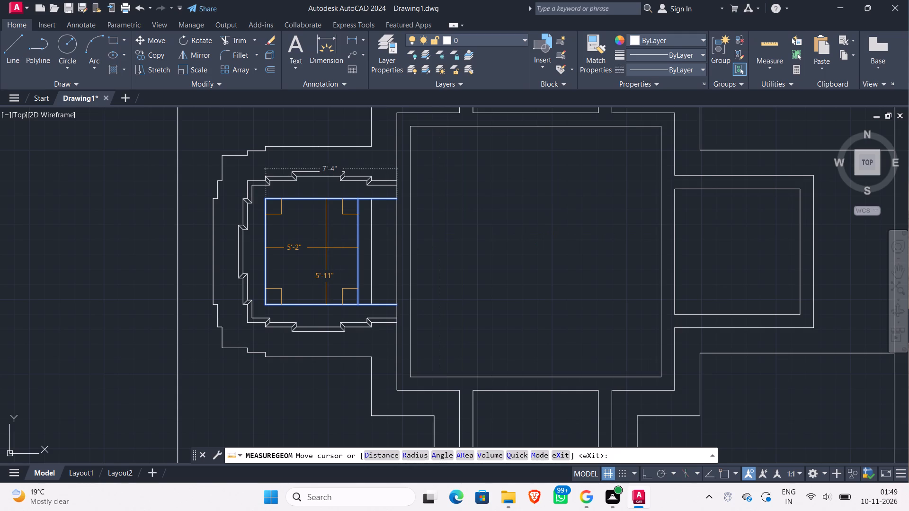
key(Escape)
Examine the Garbh Grah's door opening, door wall stubs and corner columns in the reference Temple Floor Plan.
scroll(326, 247, down, 1)
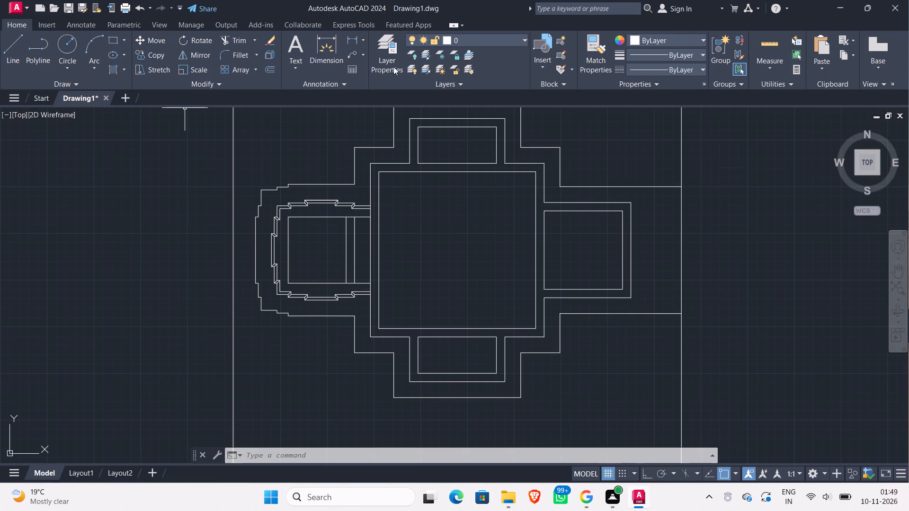
scroll(512, 239, down, 2)
middle_drag(505, 237, 496, 235)
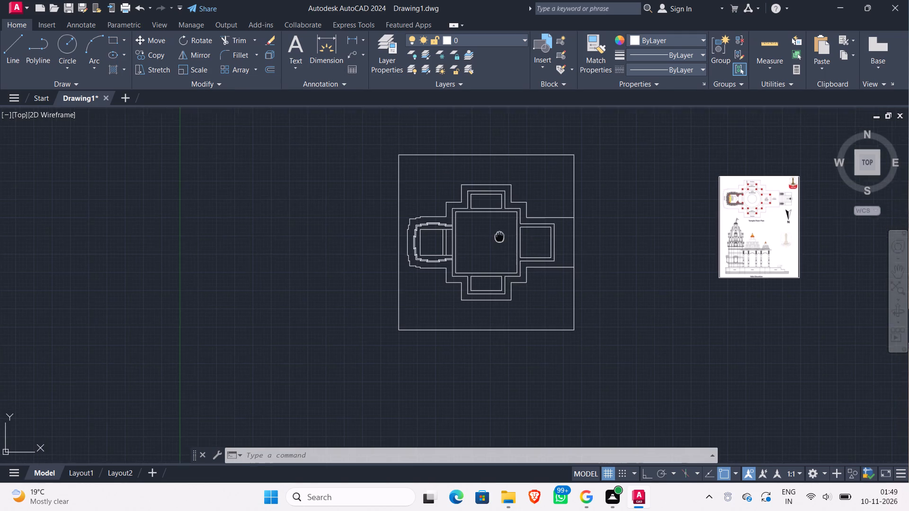
middle_drag(496, 235, 311, 241)
scroll(553, 191, up, 2)
scroll(548, 237, up, 2)
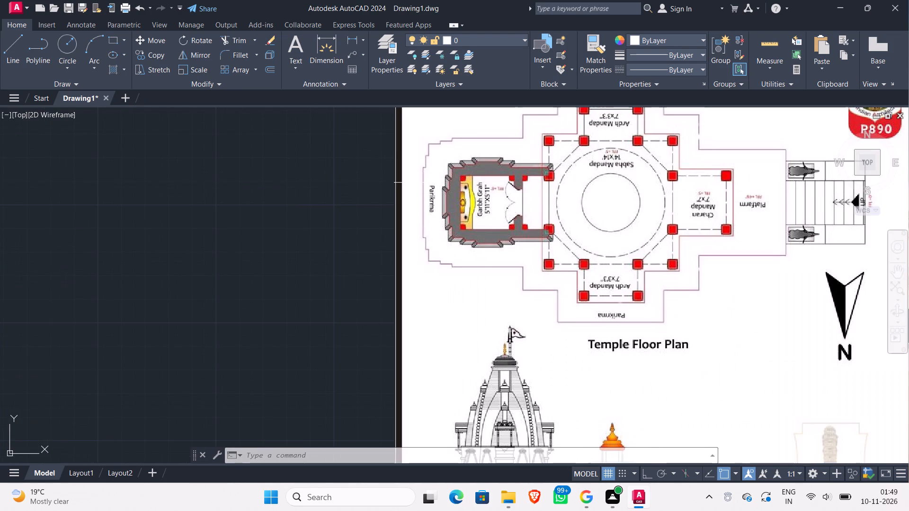
scroll(503, 181, up, 1)
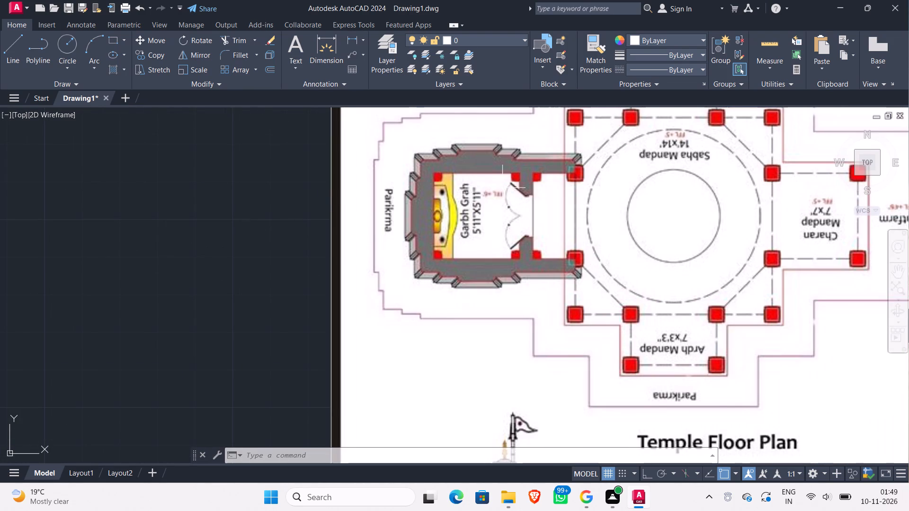
scroll(507, 186, up, 2)
scroll(189, 232, down, 2)
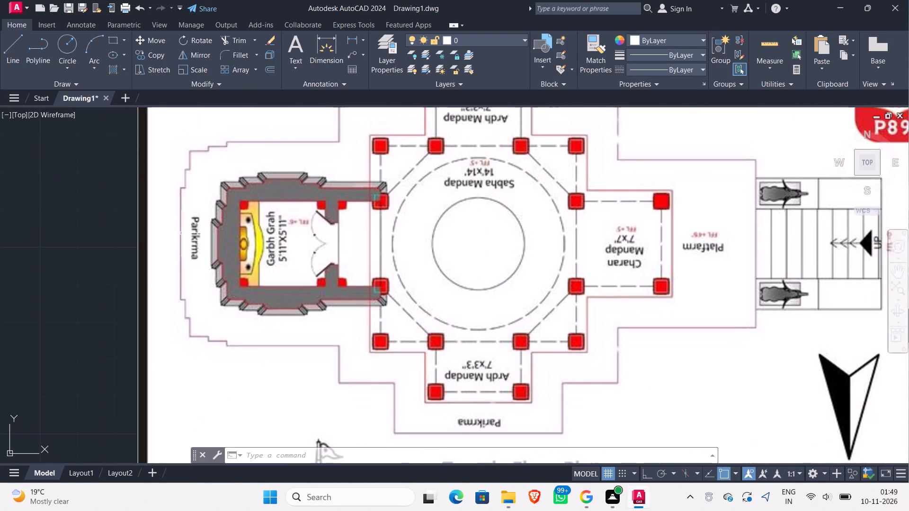
middle_drag(43, 256, 67, 255)
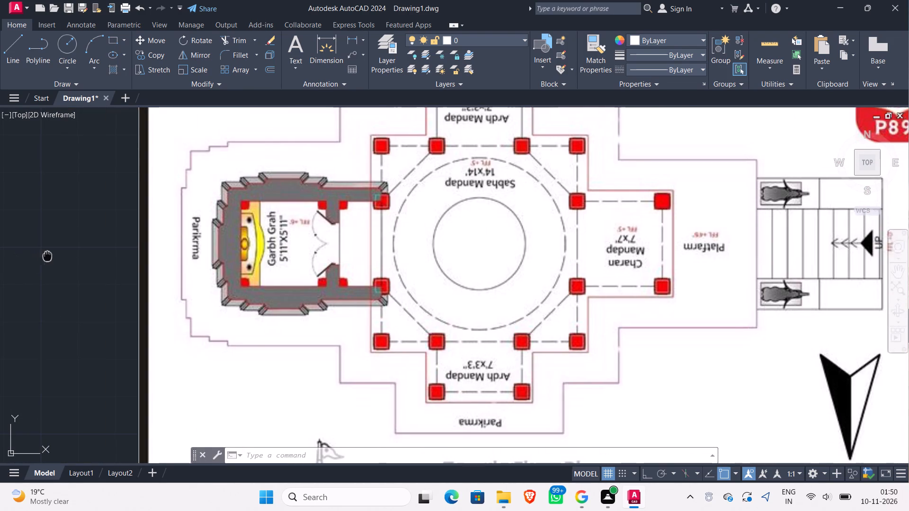
middle_drag(67, 255, 125, 251)
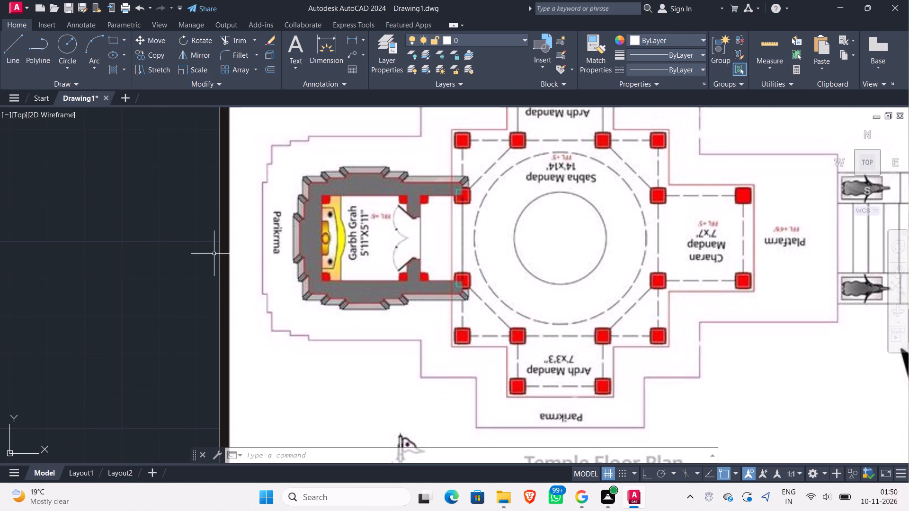
middle_drag(160, 255, 209, 254)
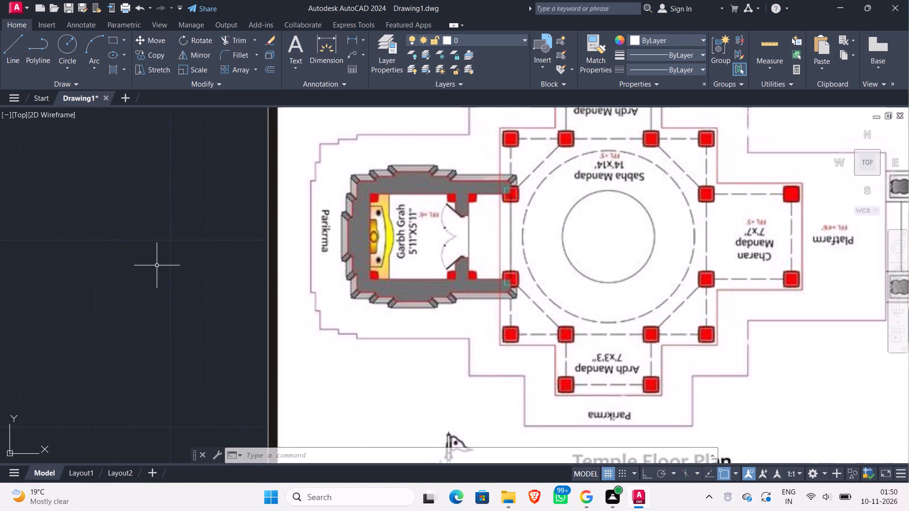
scroll(156, 265, down, 1)
middle_drag(156, 265, 284, 251)
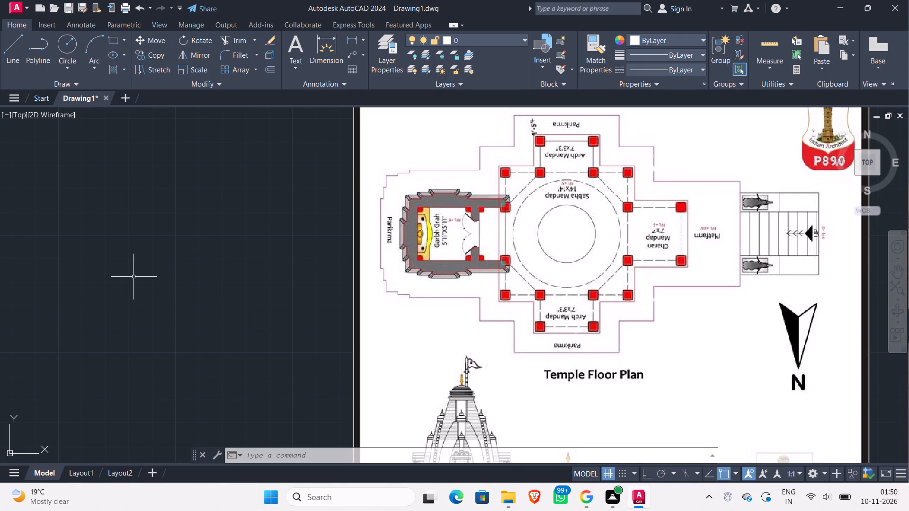
scroll(132, 277, down, 1)
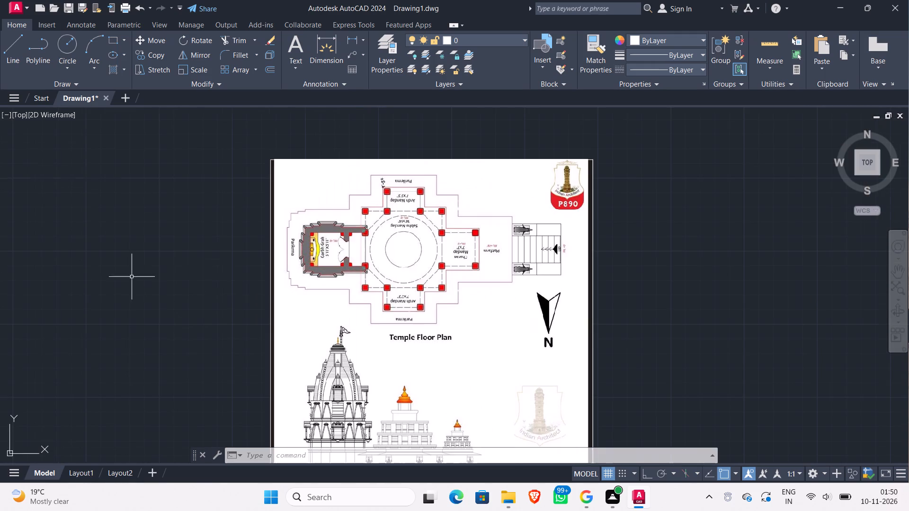
scroll(311, 249, up, 2)
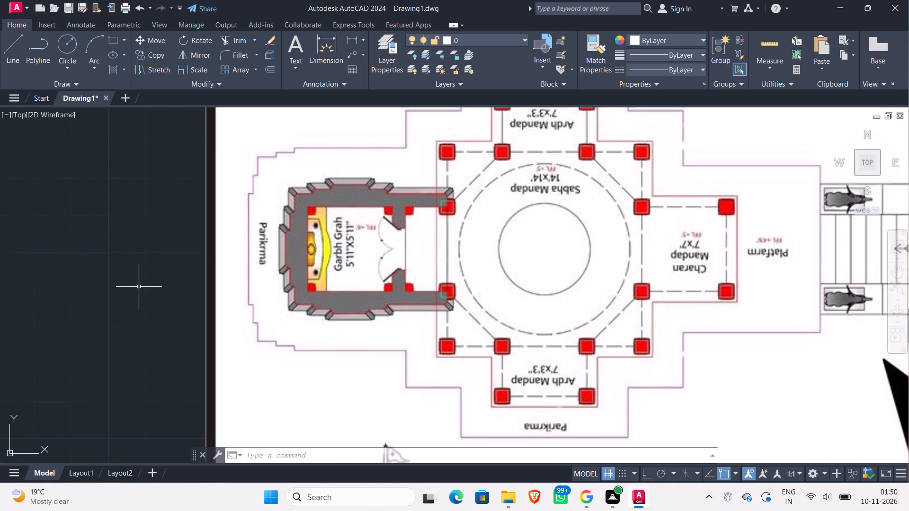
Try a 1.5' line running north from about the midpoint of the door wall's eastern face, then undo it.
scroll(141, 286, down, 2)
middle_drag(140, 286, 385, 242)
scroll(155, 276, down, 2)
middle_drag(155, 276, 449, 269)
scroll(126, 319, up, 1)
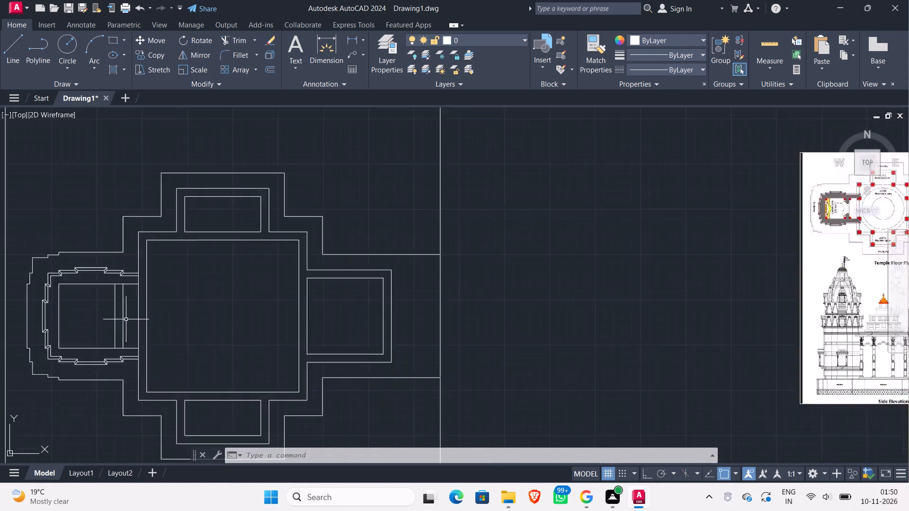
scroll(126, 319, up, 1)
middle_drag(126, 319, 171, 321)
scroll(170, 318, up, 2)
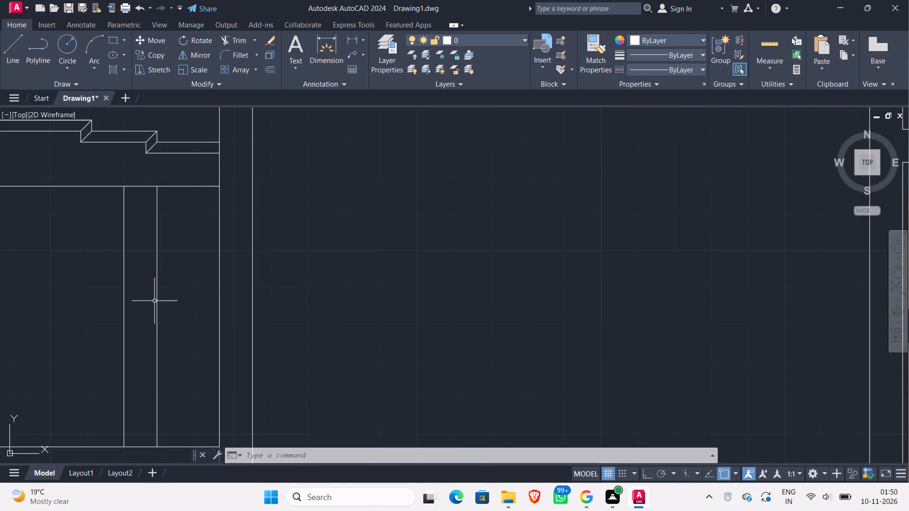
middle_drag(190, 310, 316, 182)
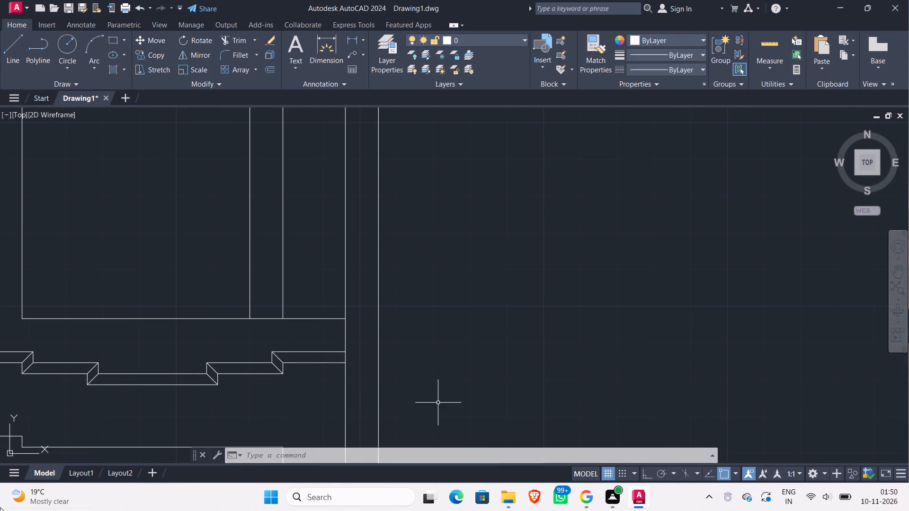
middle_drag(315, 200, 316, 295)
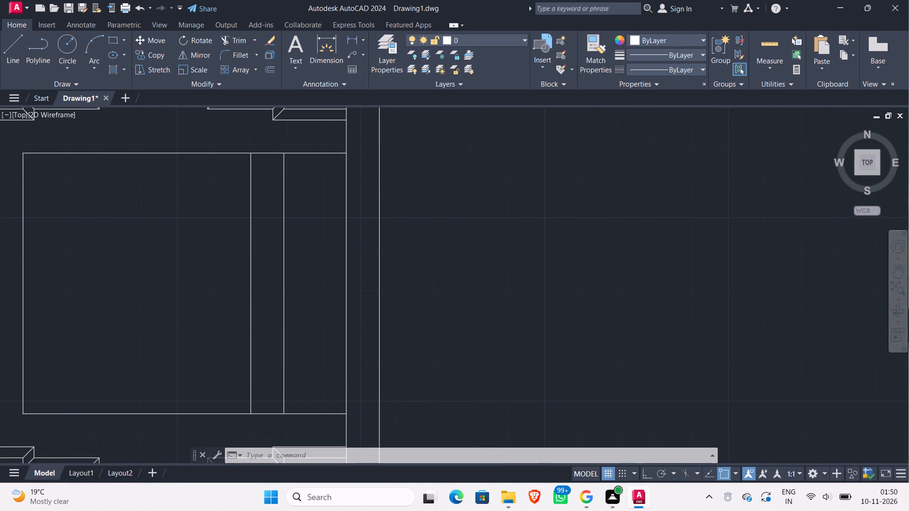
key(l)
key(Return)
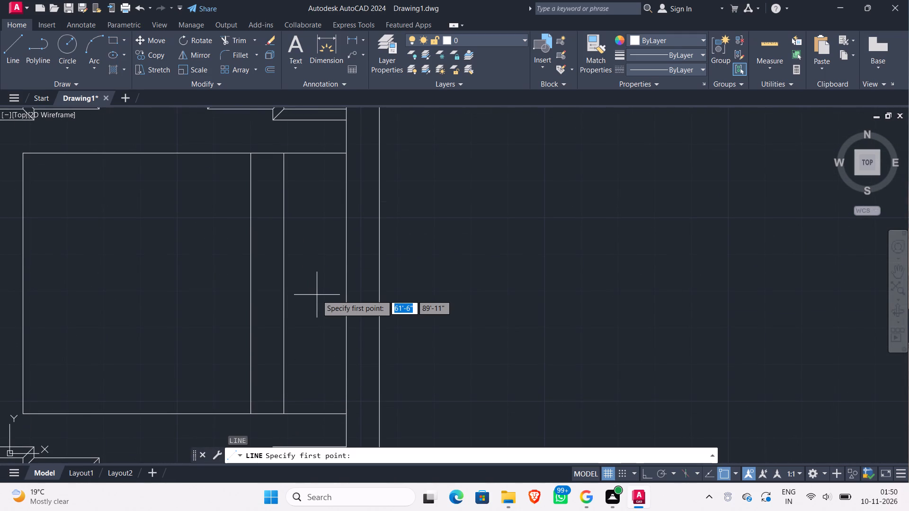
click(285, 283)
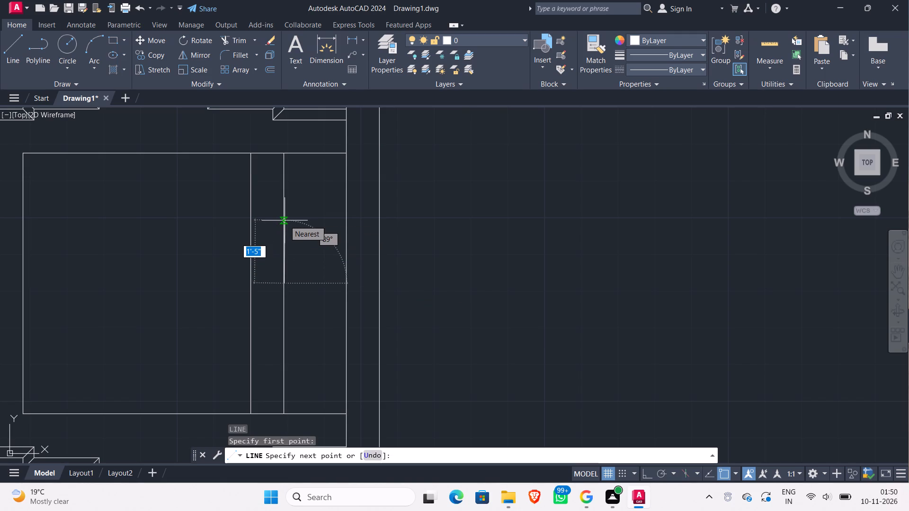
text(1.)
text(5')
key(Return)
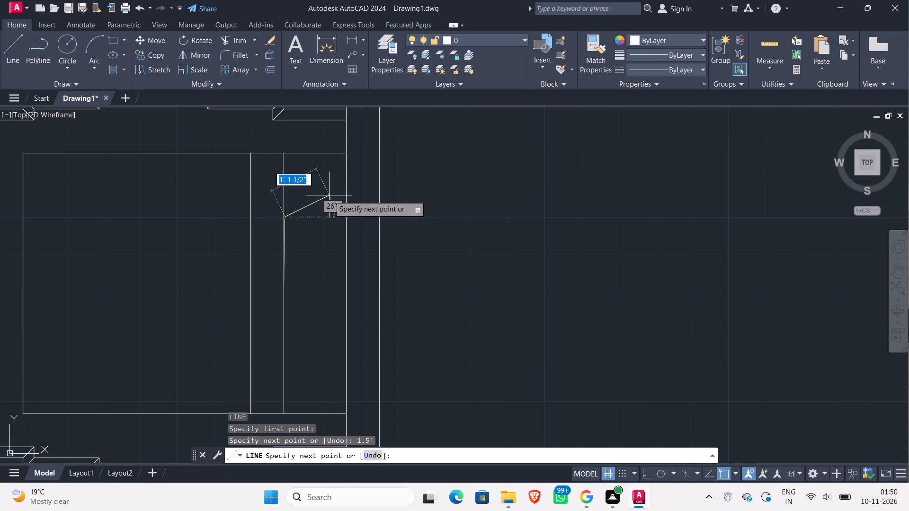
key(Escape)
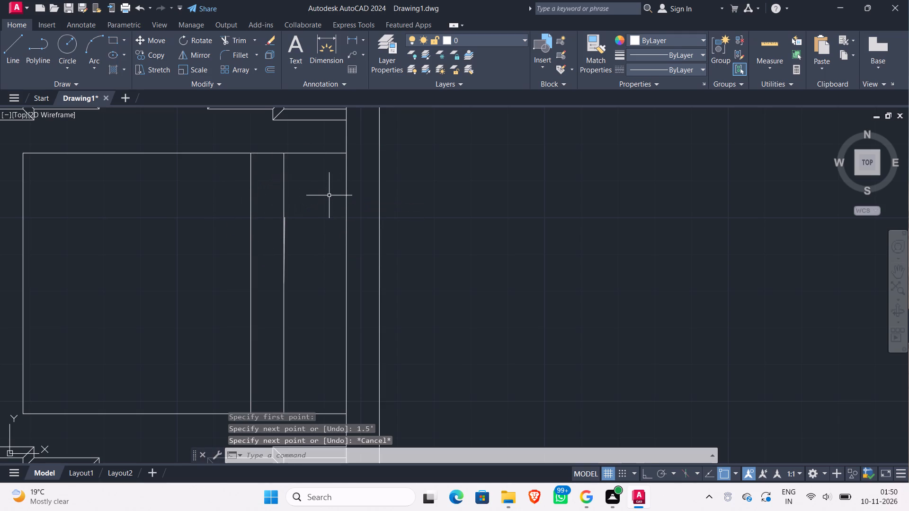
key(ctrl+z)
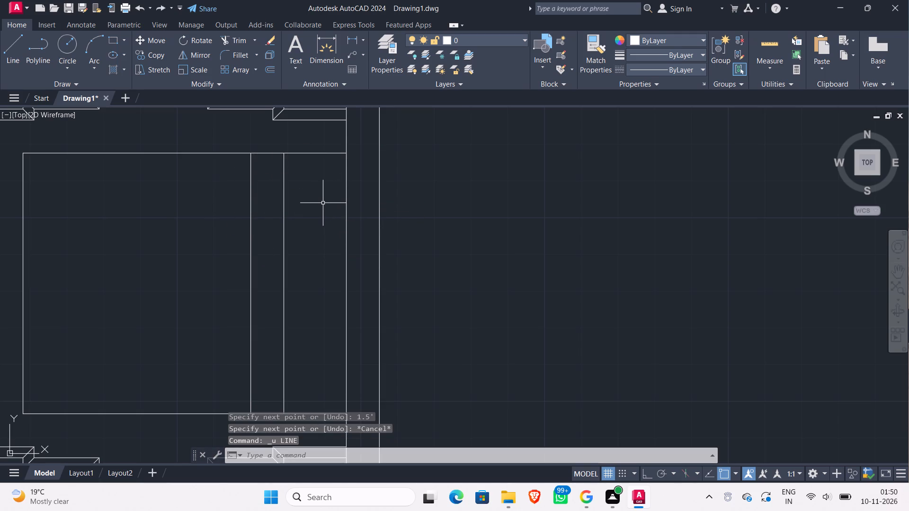
Draw a line 2' north from the midpoint of the door wall's eastern face, continuing west across the wall as the opening's northern jamb.
key(l)
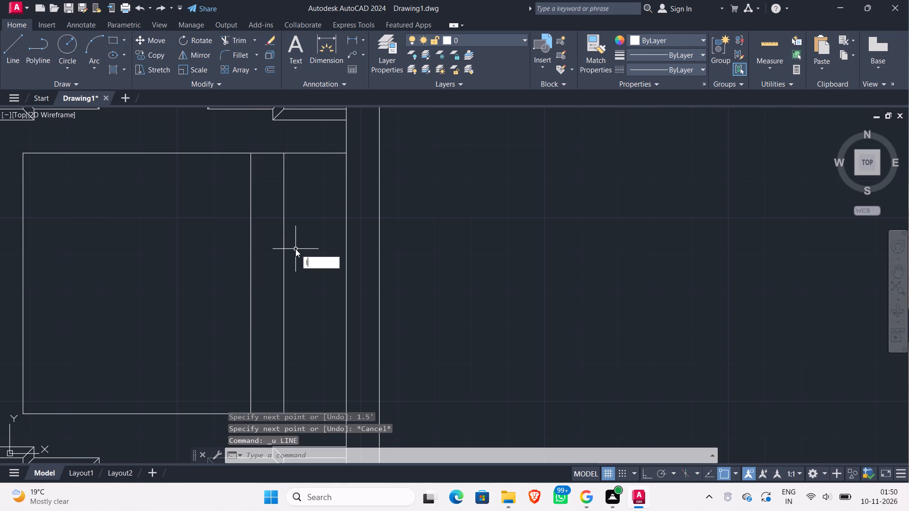
key(Return)
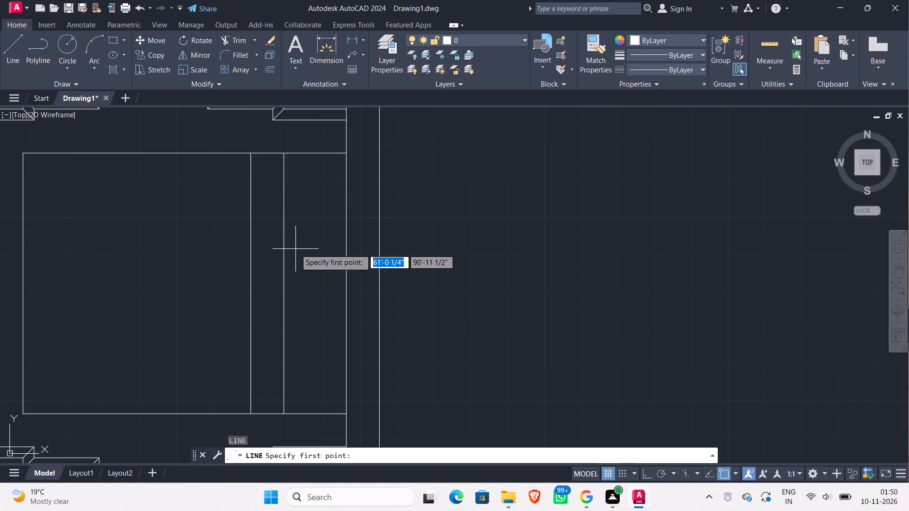
key(F8)
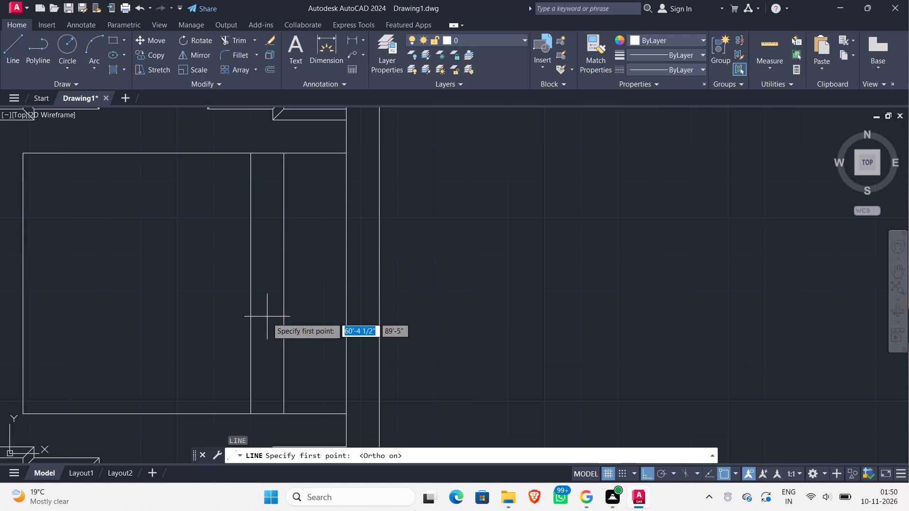
click(285, 286)
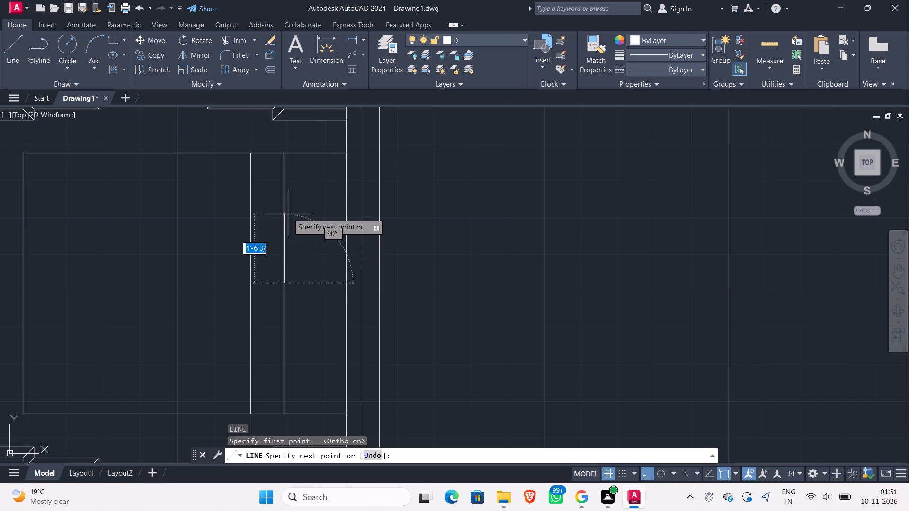
text(2')
key(Return)
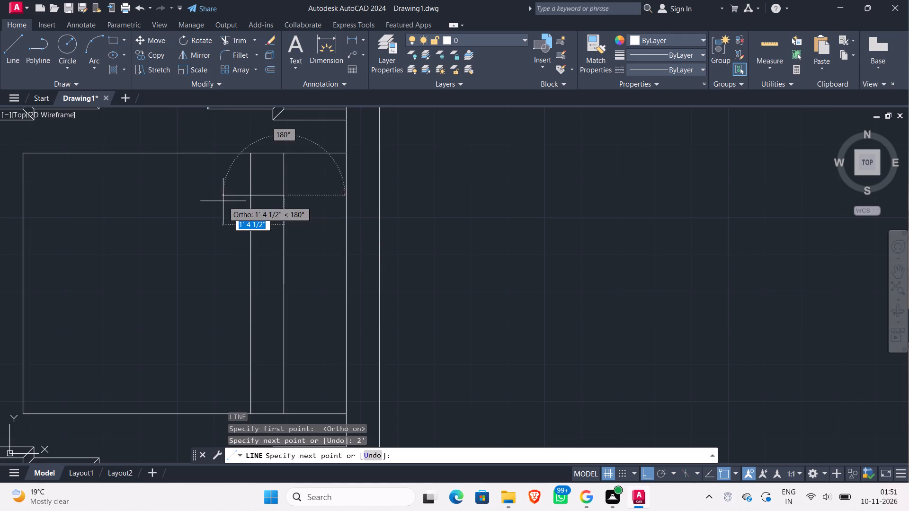
click(250, 195)
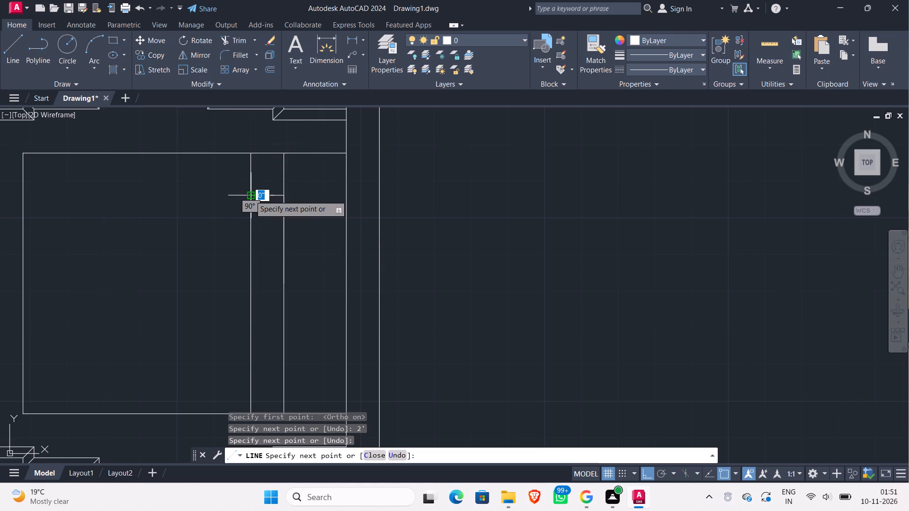
key(Escape)
Draw a line 2' south from the same midpoint, continuing west across the door wall as the opening's southern jamb.
middle_drag(236, 319, 225, 253)
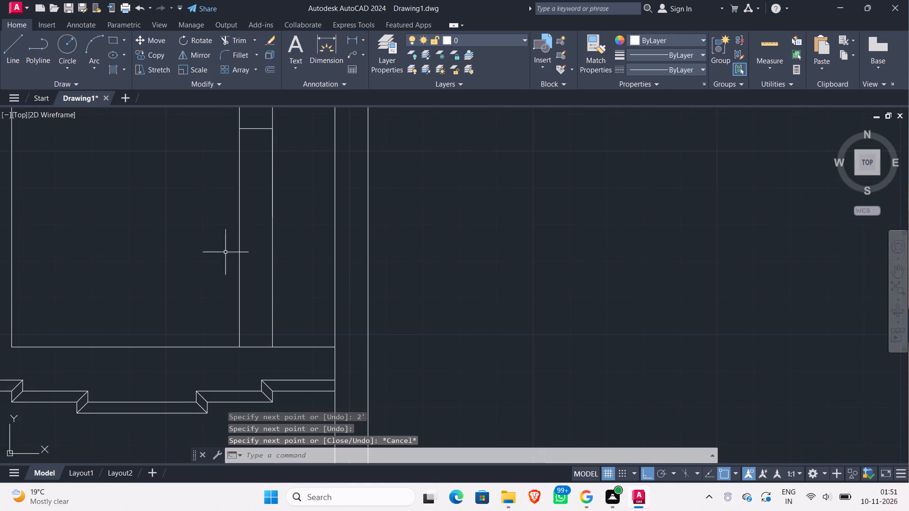
key(l)
key(Return)
click(272, 218)
text(2')
key(Return)
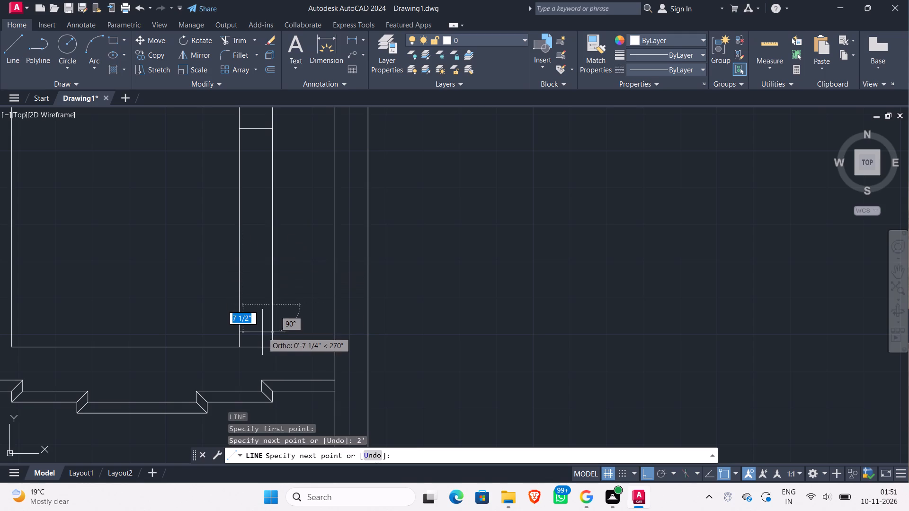
click(240, 307)
key(Escape)
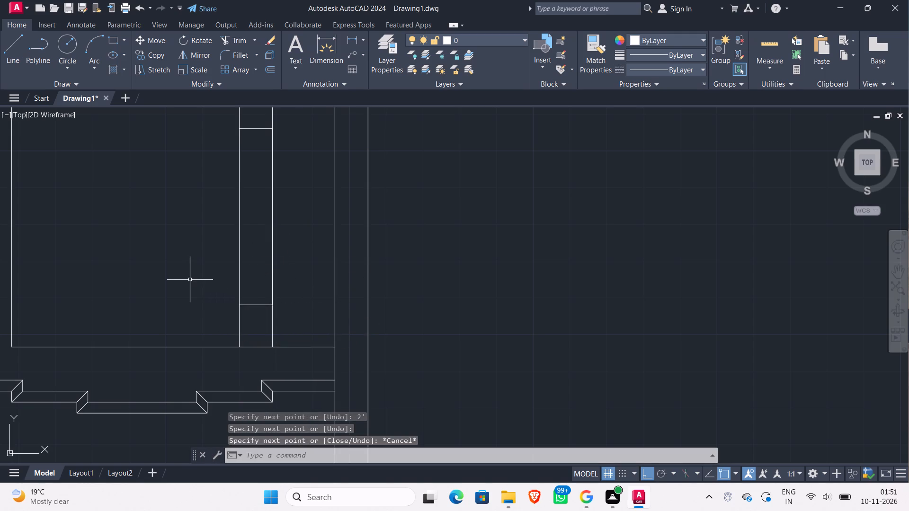
Draw a centre line across the door wall between the midpoints of its western and eastern faces.
key(l)
key(Return)
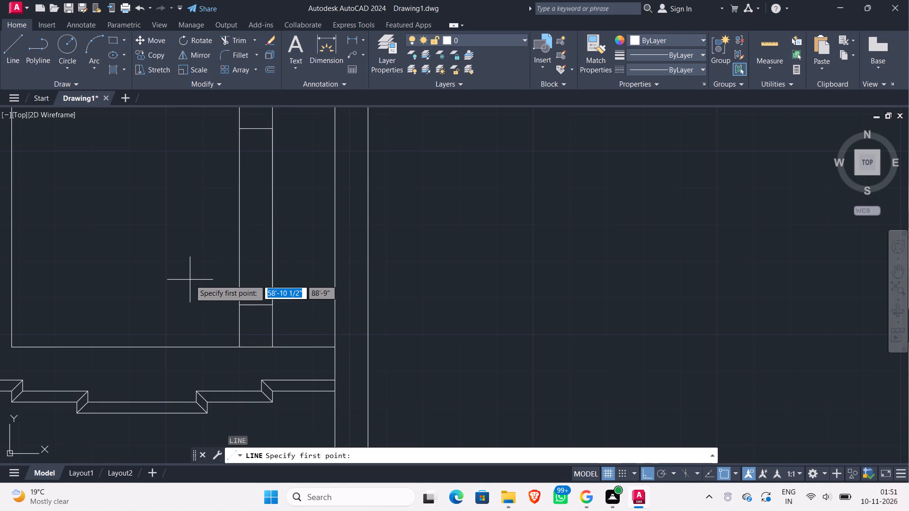
click(241, 217)
click(272, 217)
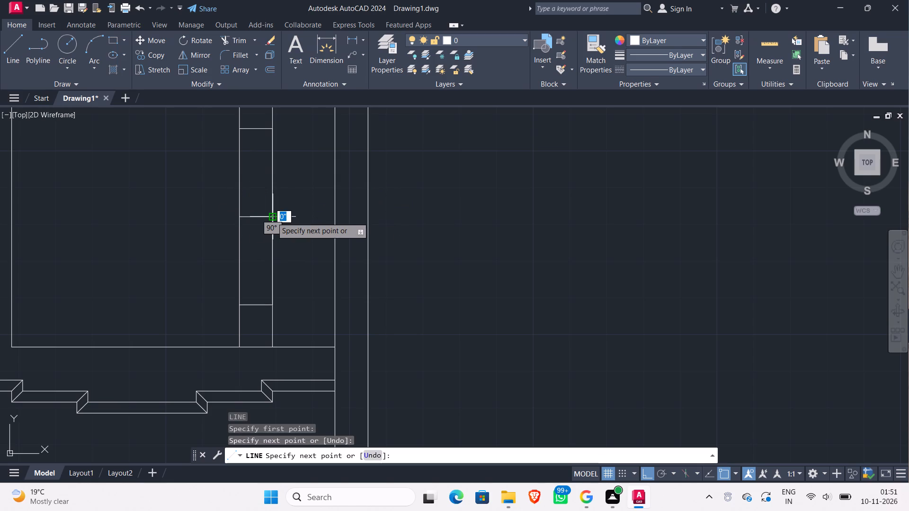
key(Escape)
Trim the door wall's western face on both sides of the centre line, between the northern and southern jambs.
text(tr)
key(Return)
key(Return)
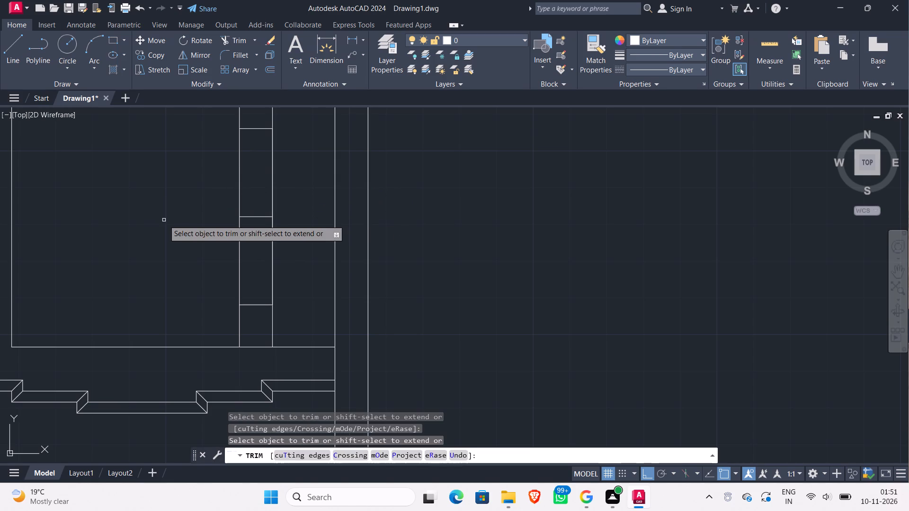
click(255, 165)
click(202, 167)
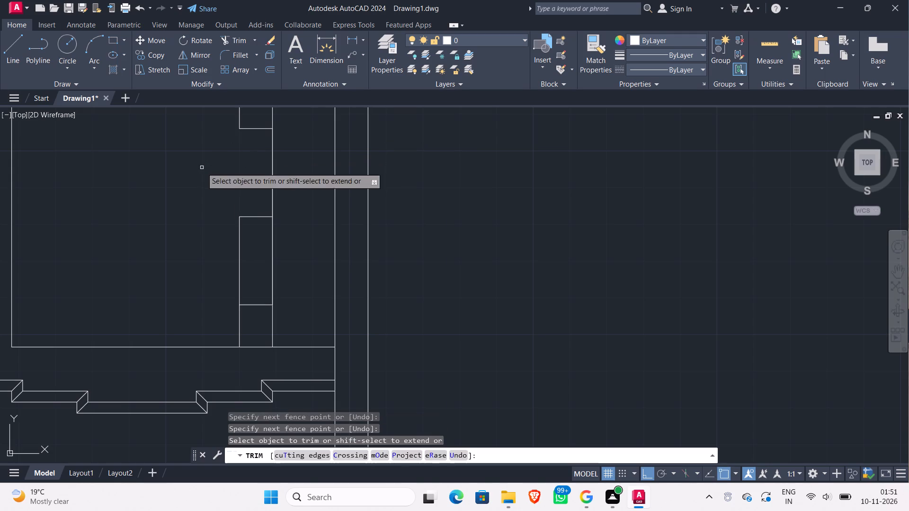
click(245, 265)
click(203, 261)
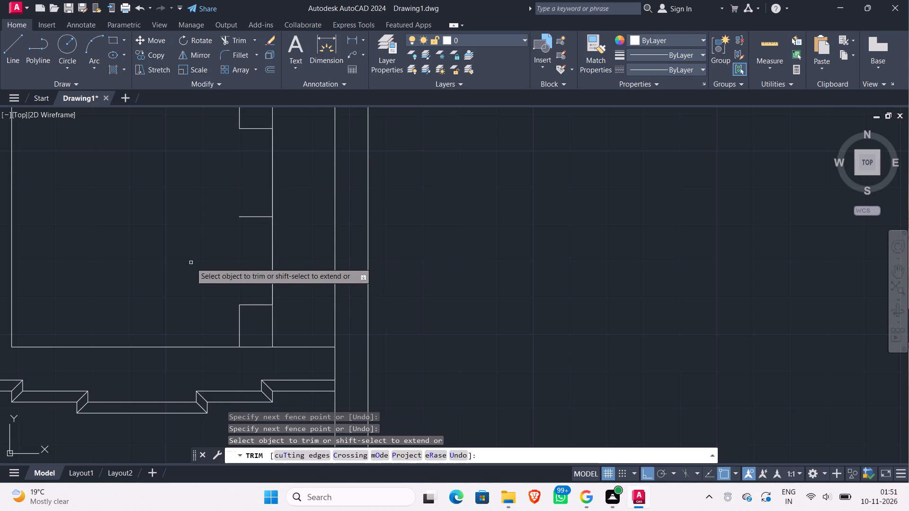
key(Escape)
Measure the Garbh Grah's interior width and height with Quick measure.
scroll(170, 261, down, 2)
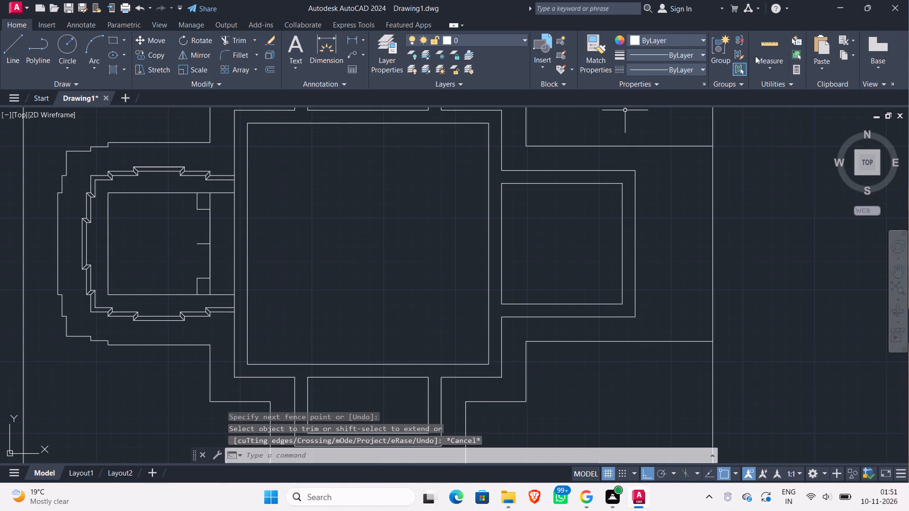
click(766, 36)
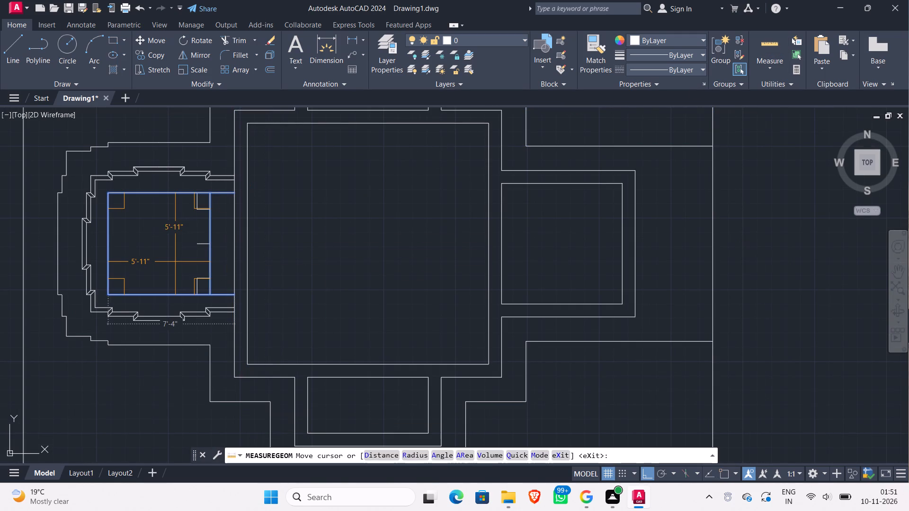
key(Escape)
Compare the drafted door opening with the Garbh Grah's door opening and wall stubs in the reference Temple Floor Plan.
scroll(169, 267, down, 2)
scroll(640, 202, up, 1)
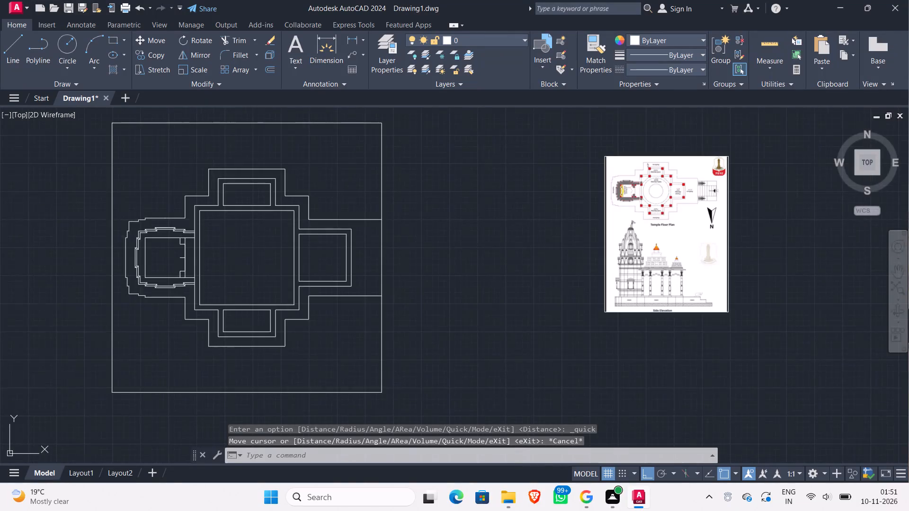
scroll(640, 202, up, 2)
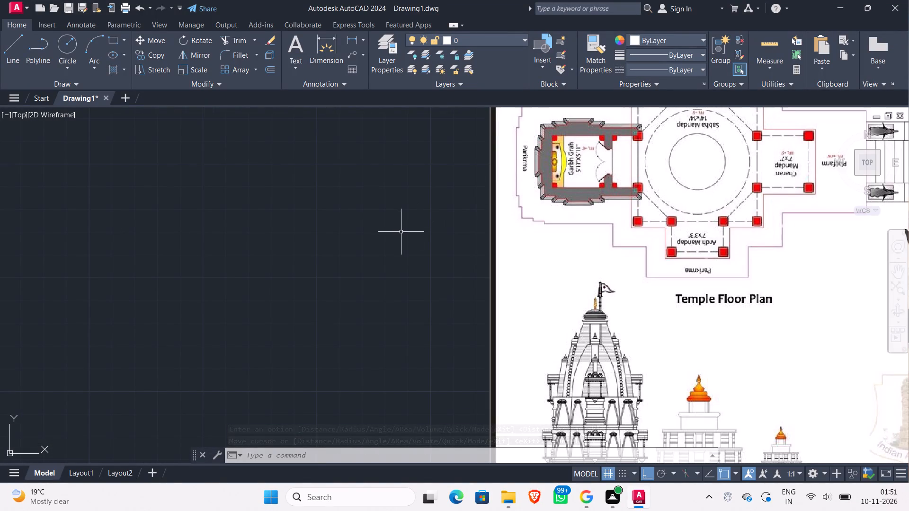
middle_drag(404, 244, 467, 249)
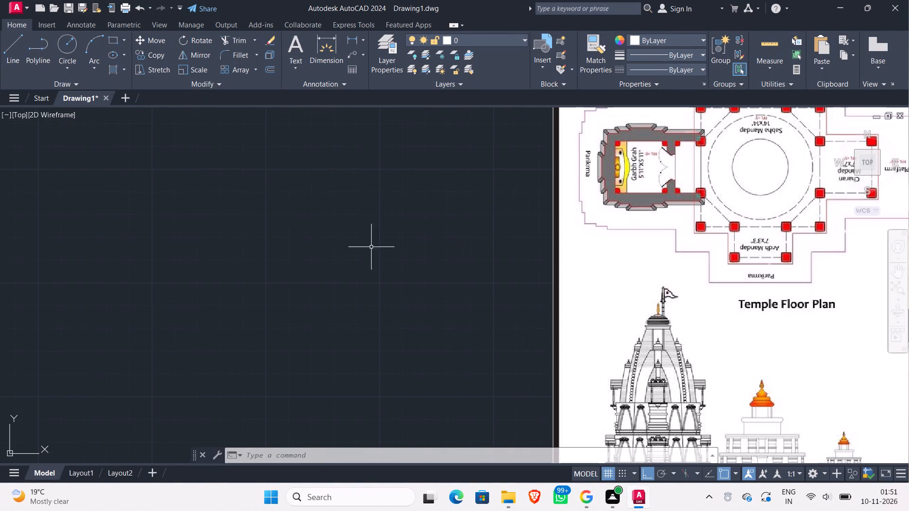
scroll(672, 151, up, 2)
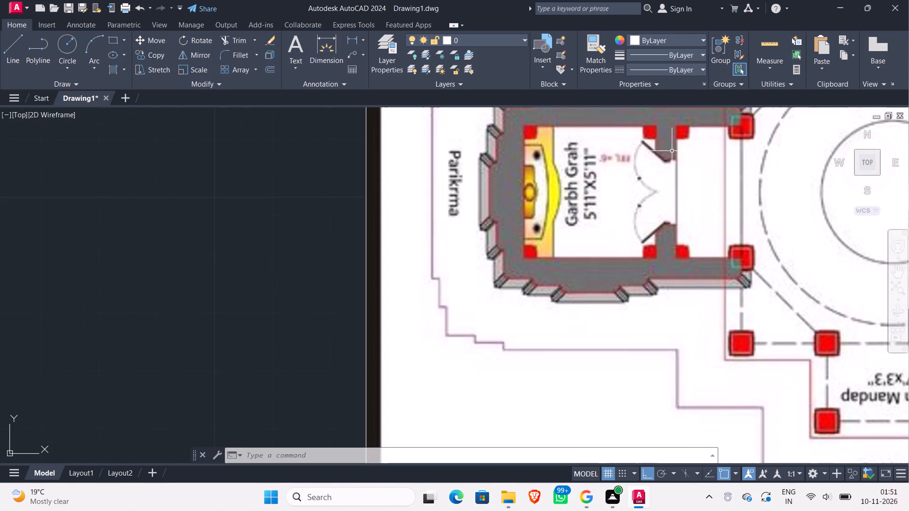
scroll(637, 153, up, 3)
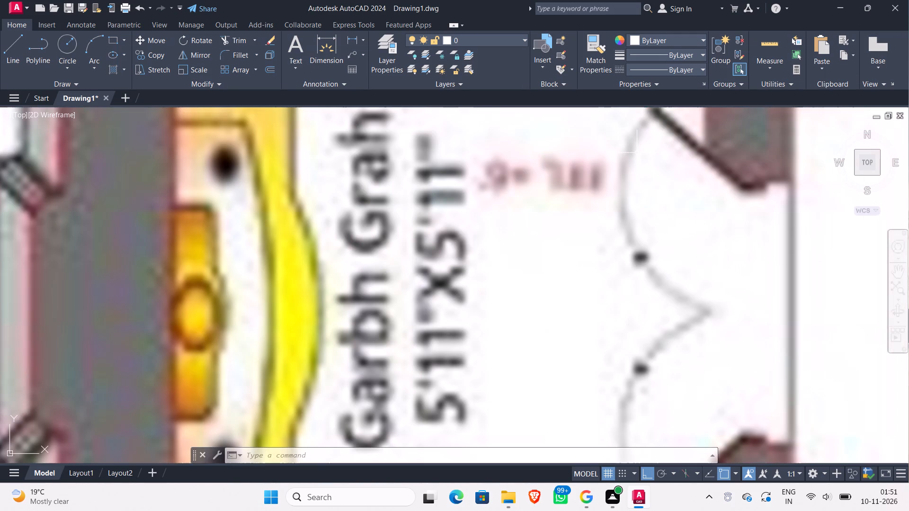
scroll(637, 153, down, 2)
scroll(630, 159, up, 2)
scroll(630, 159, down, 1)
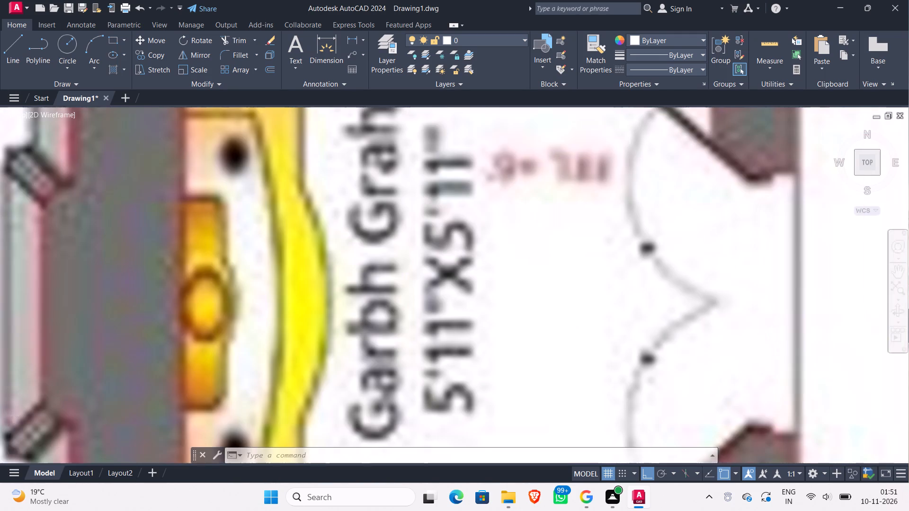
scroll(630, 159, down, 2)
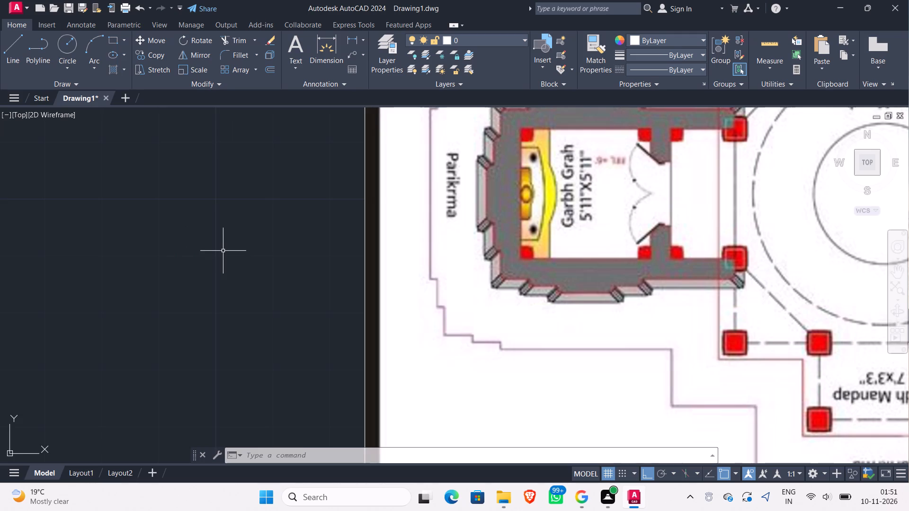
middle_drag(226, 250, 349, 237)
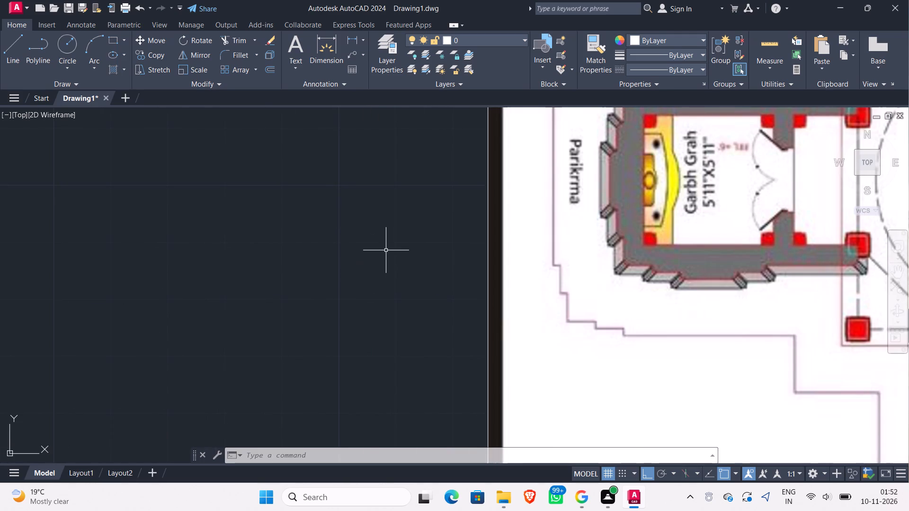
scroll(386, 250, down, 2)
middle_drag(346, 268, 641, 287)
scroll(519, 287, down, 3)
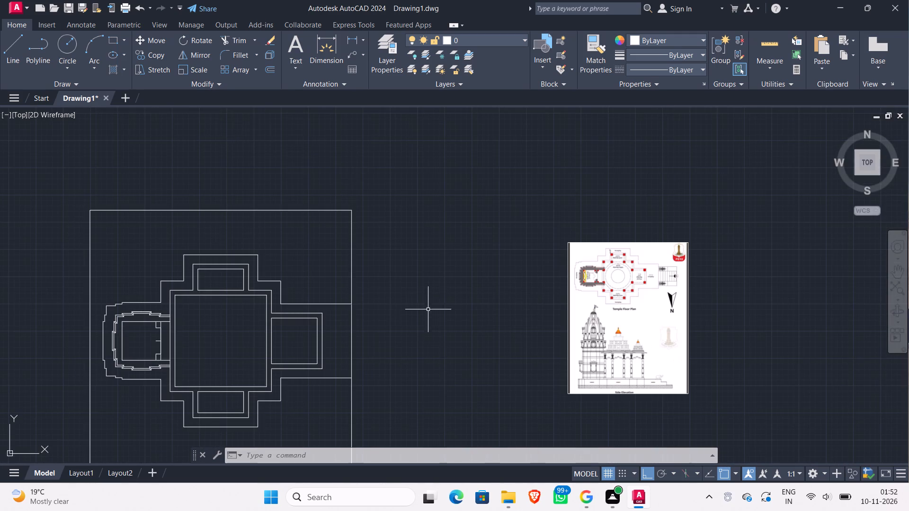
middle_drag(410, 312, 572, 219)
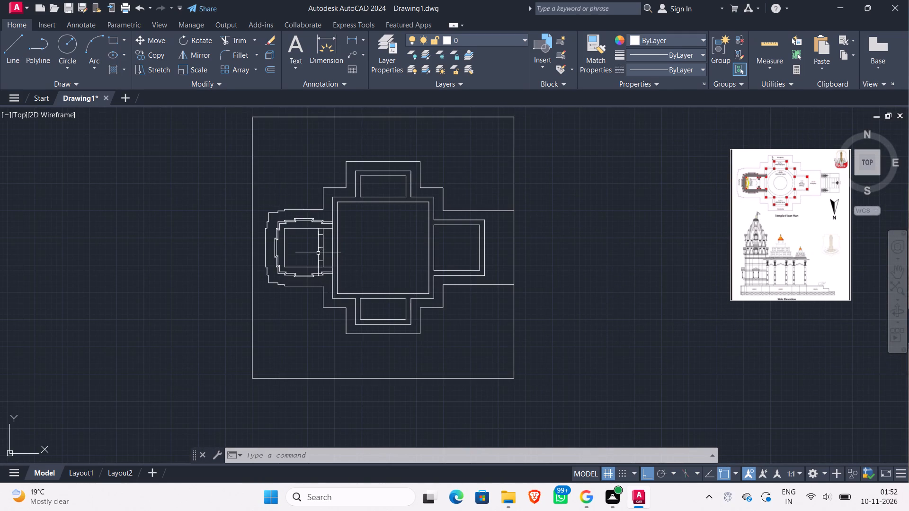
Examine the Garbh Grah's double door leaves, swing arcs and corner columns in the reference Temple Floor Plan.
scroll(791, 197, up, 3)
middle_drag(663, 185, 686, 303)
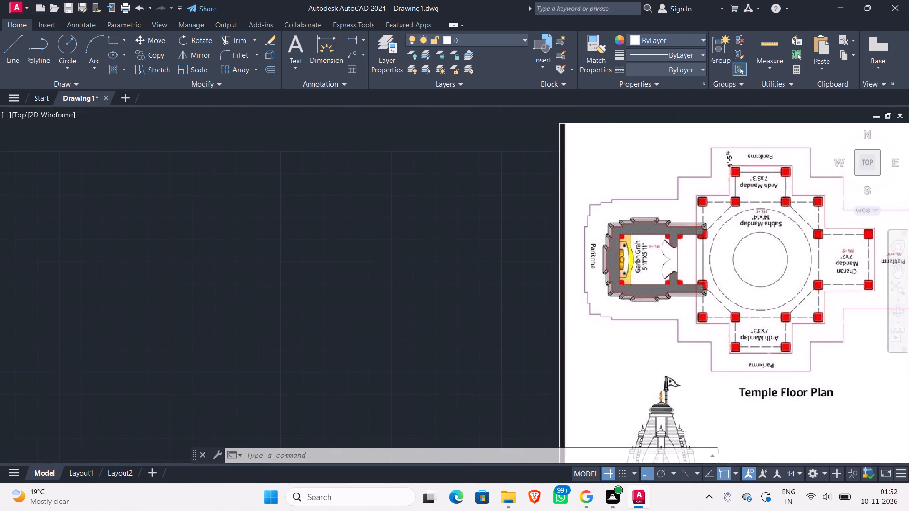
scroll(632, 252, up, 3)
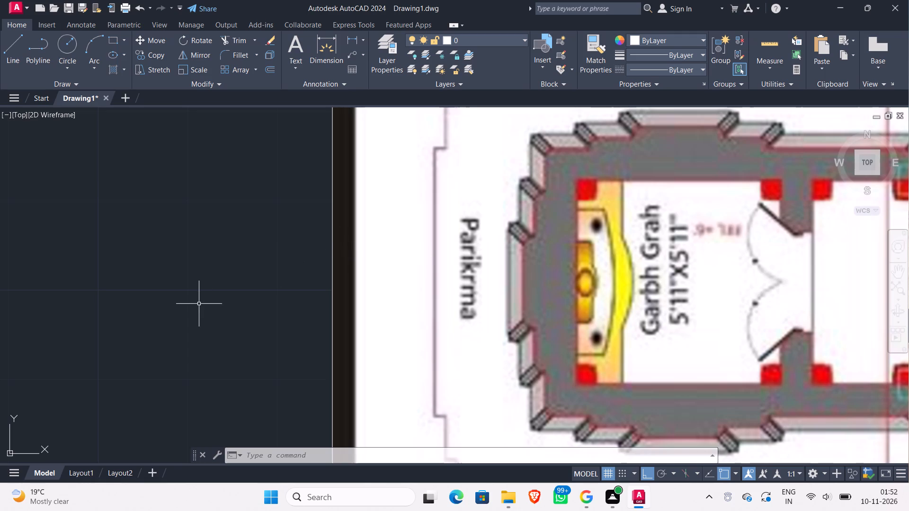
middle_drag(200, 300, 337, 251)
scroll(337, 251, down, 1)
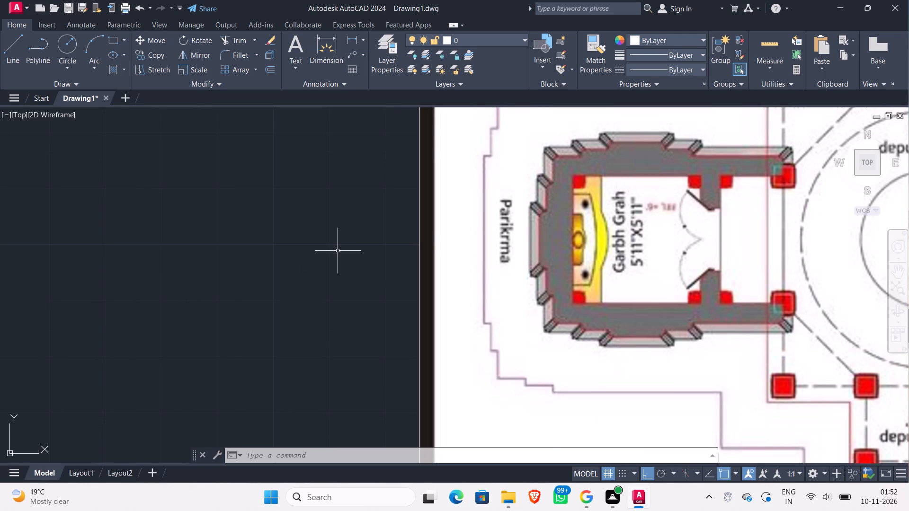
scroll(338, 251, down, 2)
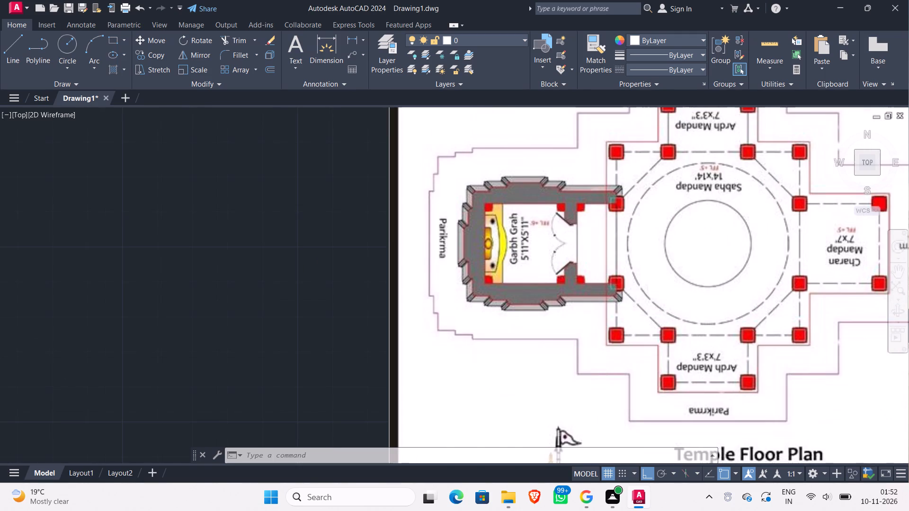
middle_drag(321, 269, 581, 244)
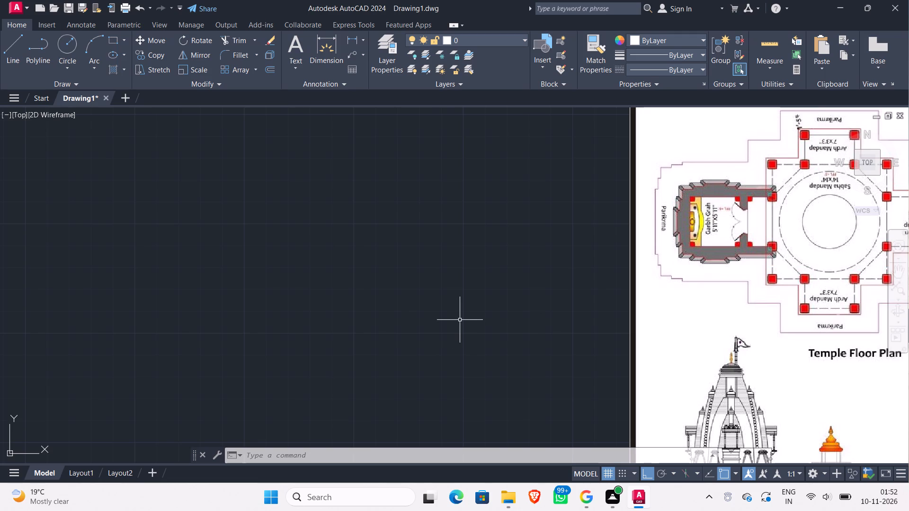
scroll(726, 242, up, 2)
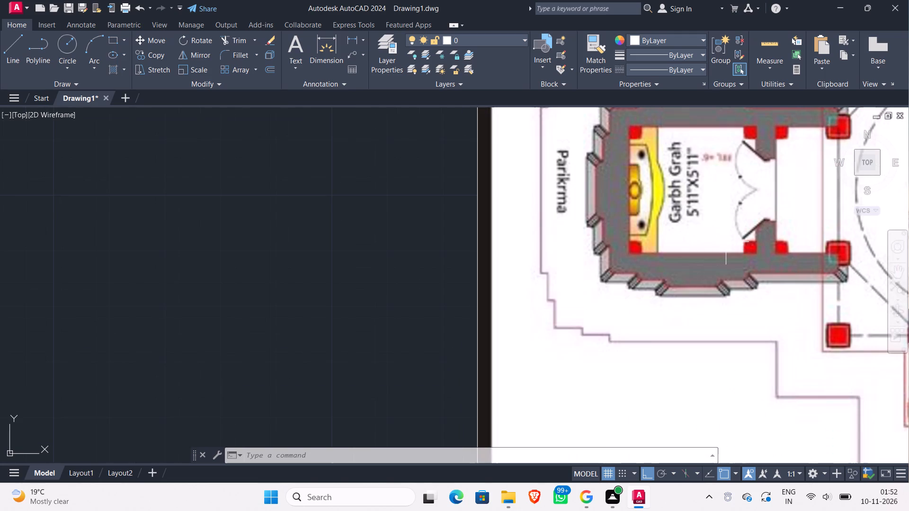
scroll(726, 242, down, 2)
middle_drag(528, 277, 694, 271)
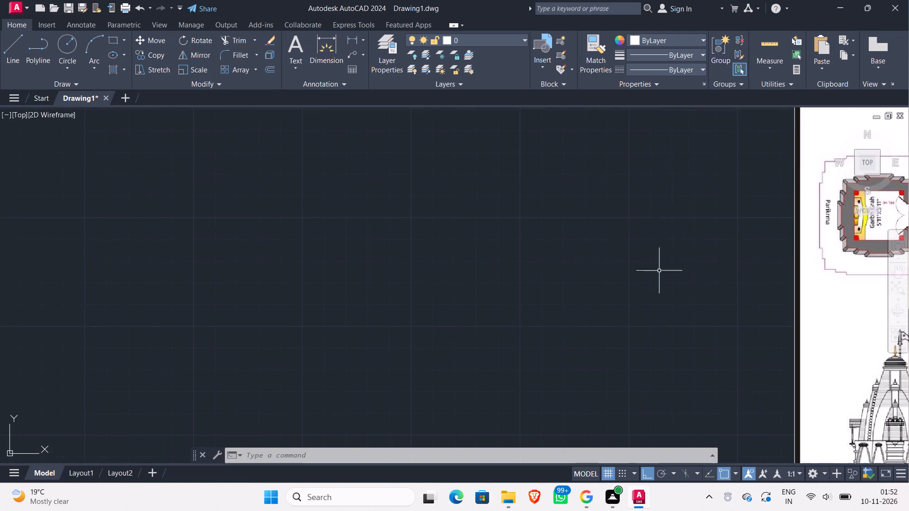
scroll(364, 294, down, 1)
middle_drag(362, 294, 562, 265)
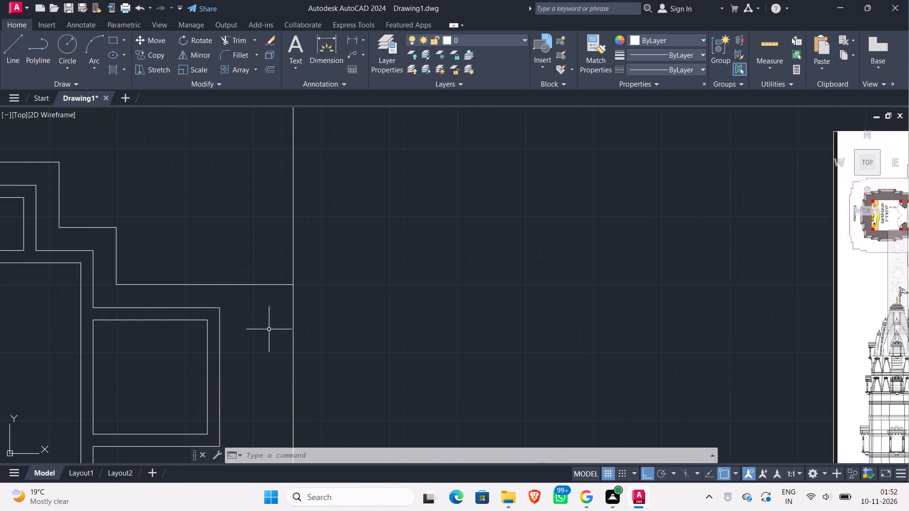
Draw a circle of about 2' radius centred on the southern jamb's northeast corner, reaching the door's centre line.
middle_drag(55, 352, 443, 262)
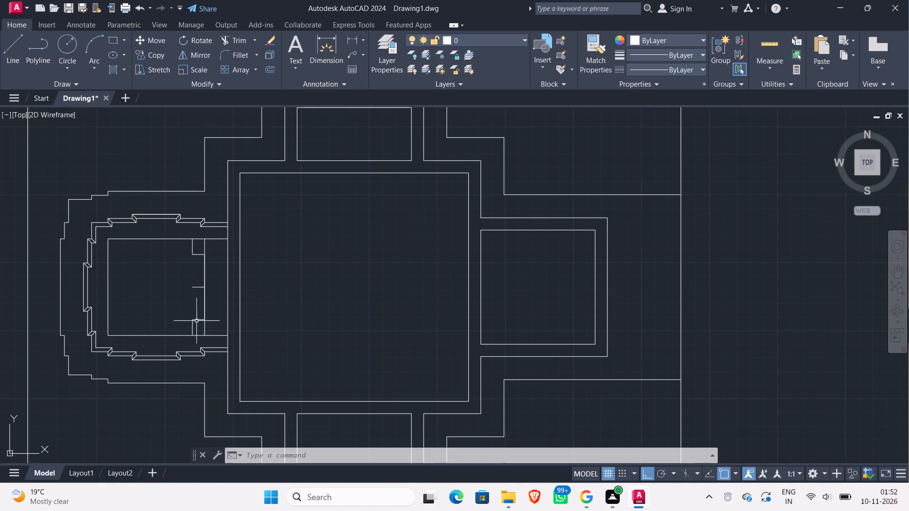
scroll(172, 317, up, 1)
scroll(178, 315, down, 2)
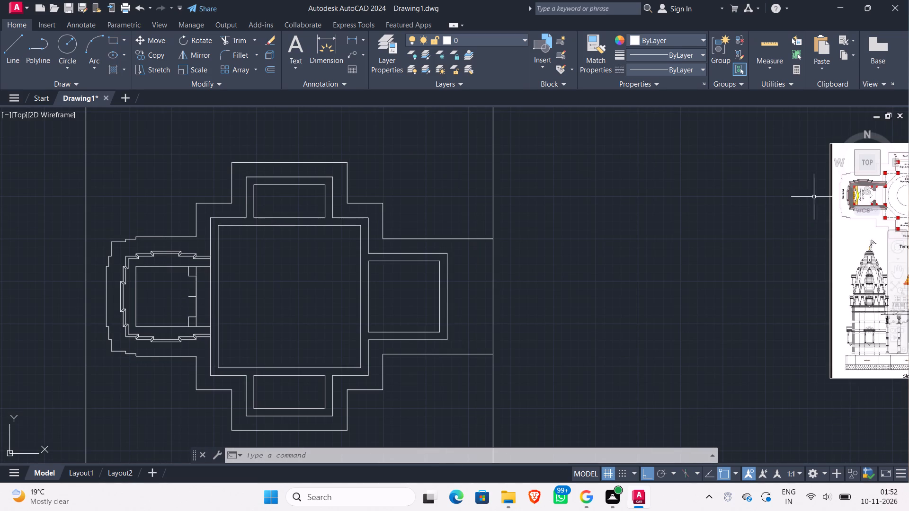
scroll(863, 193, up, 3)
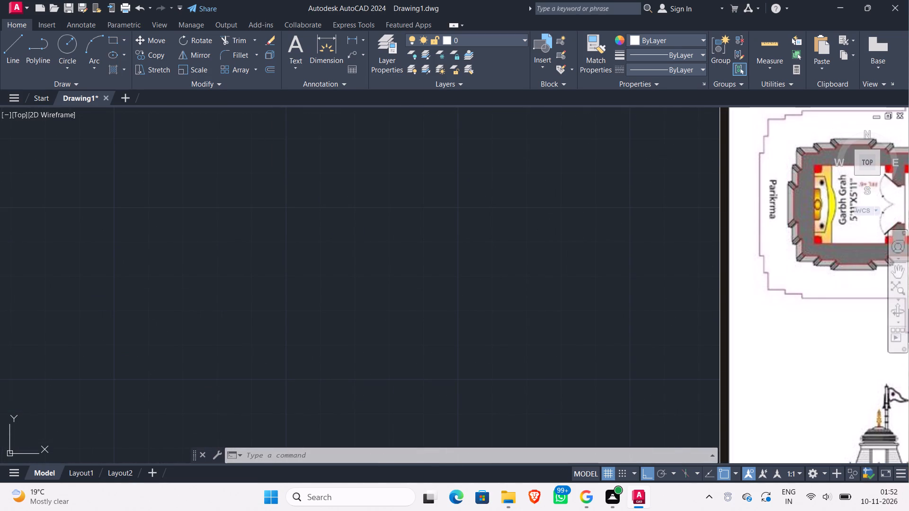
scroll(874, 220, down, 3)
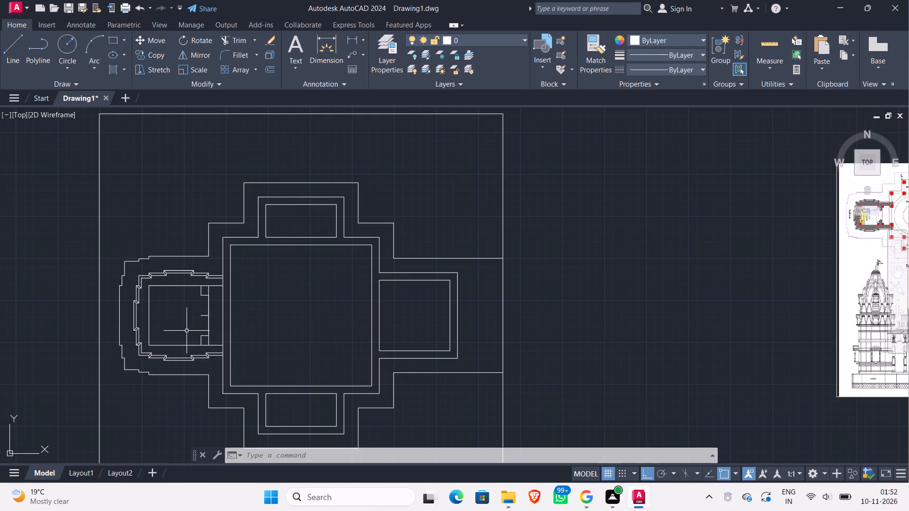
scroll(189, 330, up, 2)
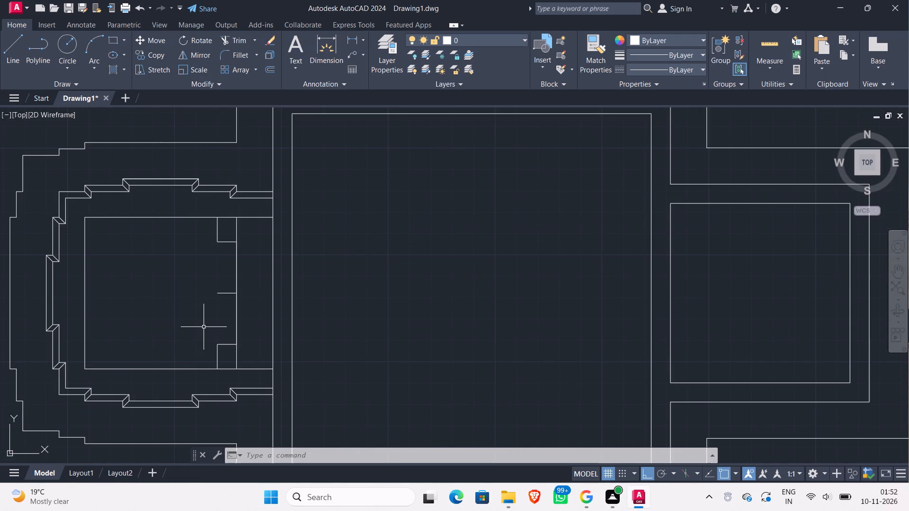
text(cir)
key(Return)
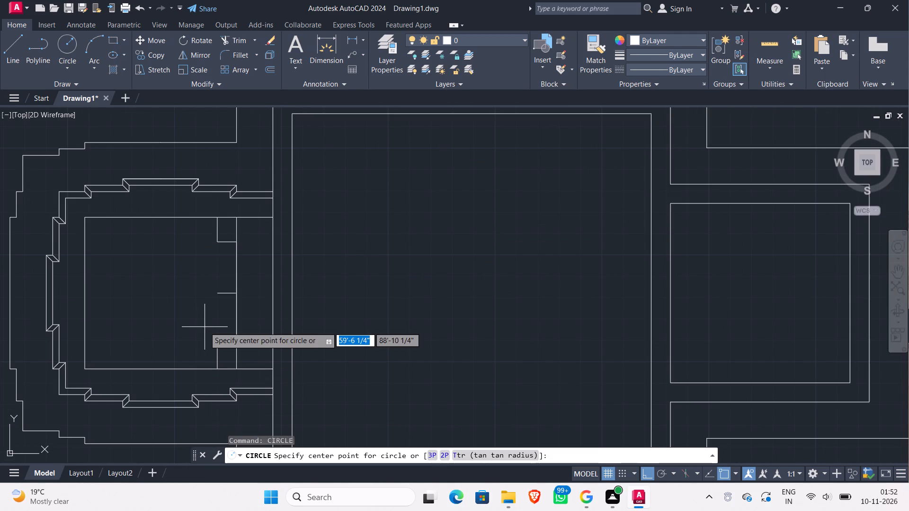
click(234, 345)
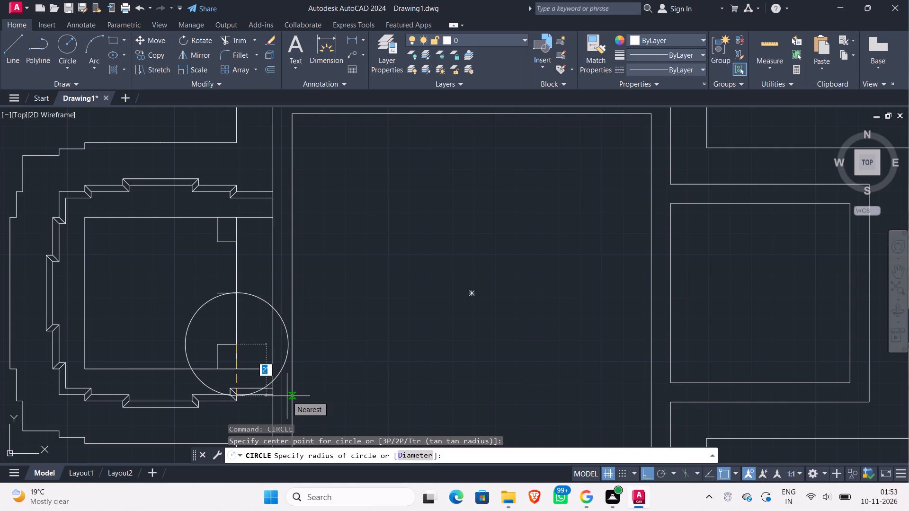
scroll(287, 396, up, 3)
click(287, 396)
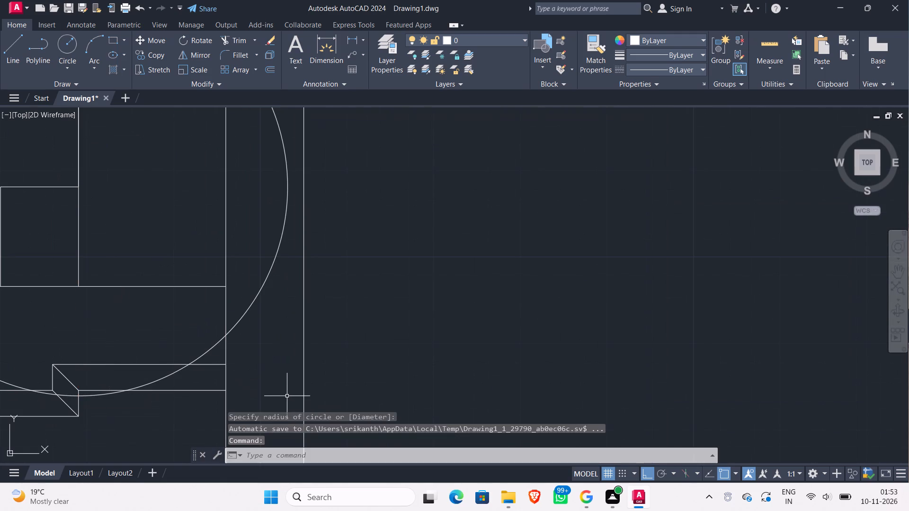
Trim away the circle's portion east of the door wall's face, down to the Garbh Grah's southern outer wall lines.
scroll(278, 372, down, 3)
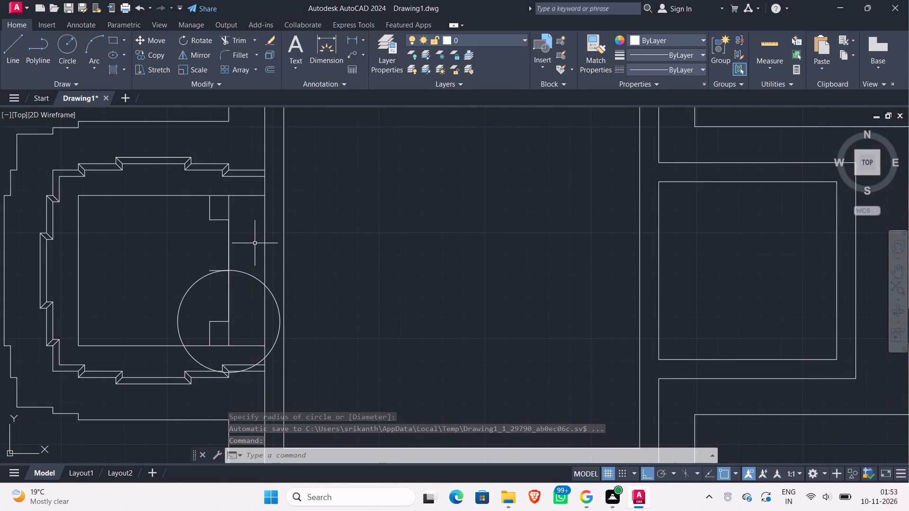
text(tr)
key(Return)
key(Return)
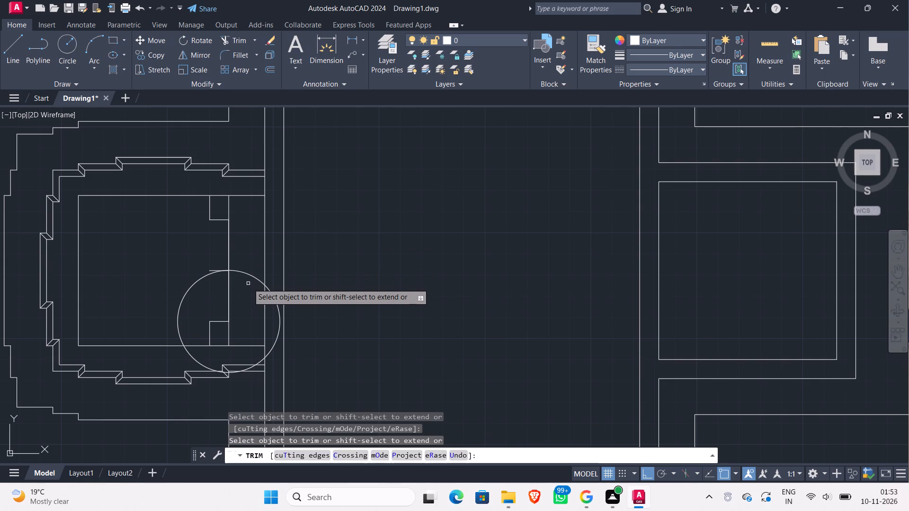
scroll(214, 267, up, 2)
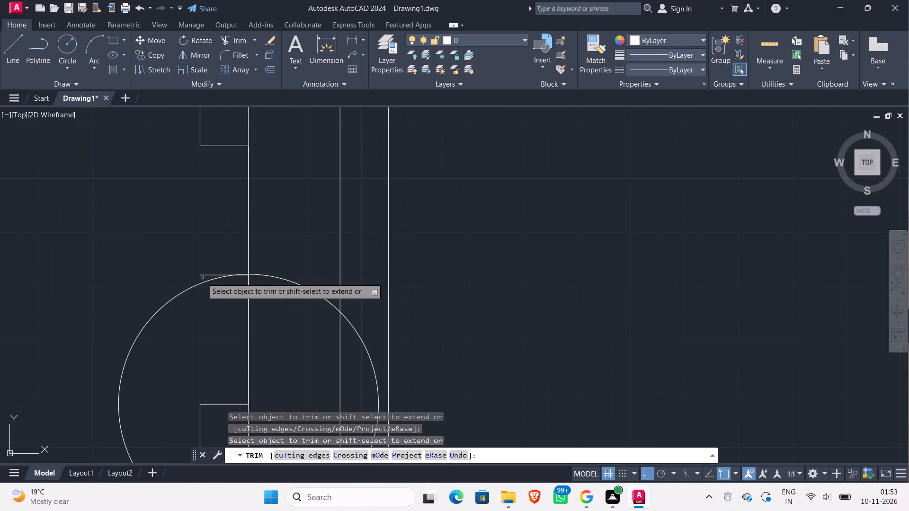
click(295, 301)
click(309, 253)
scroll(286, 326, down, 1)
middle_drag(286, 326, 294, 216)
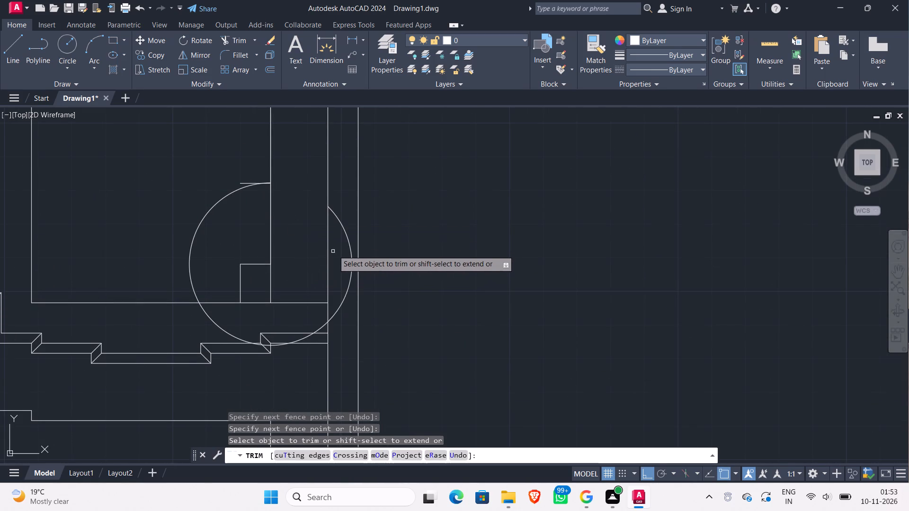
click(339, 245)
click(348, 214)
scroll(297, 347, up, 1)
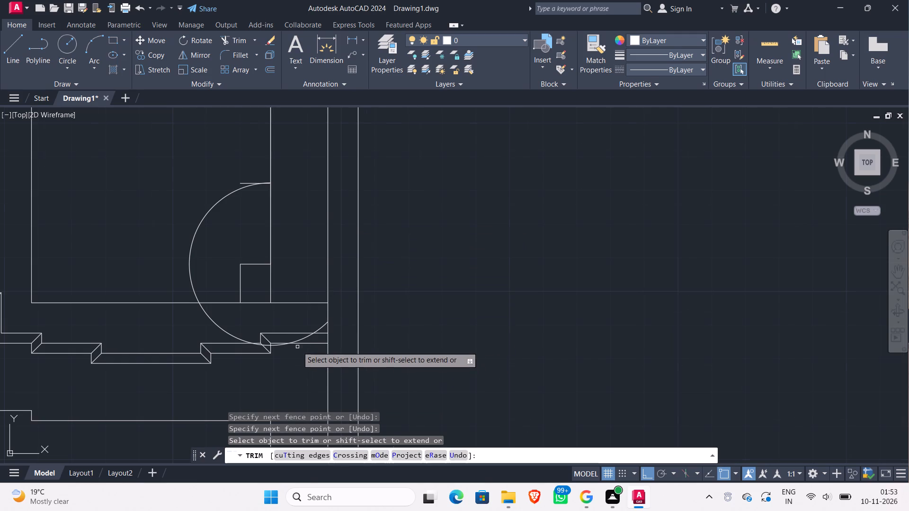
scroll(297, 346, up, 1)
click(308, 329)
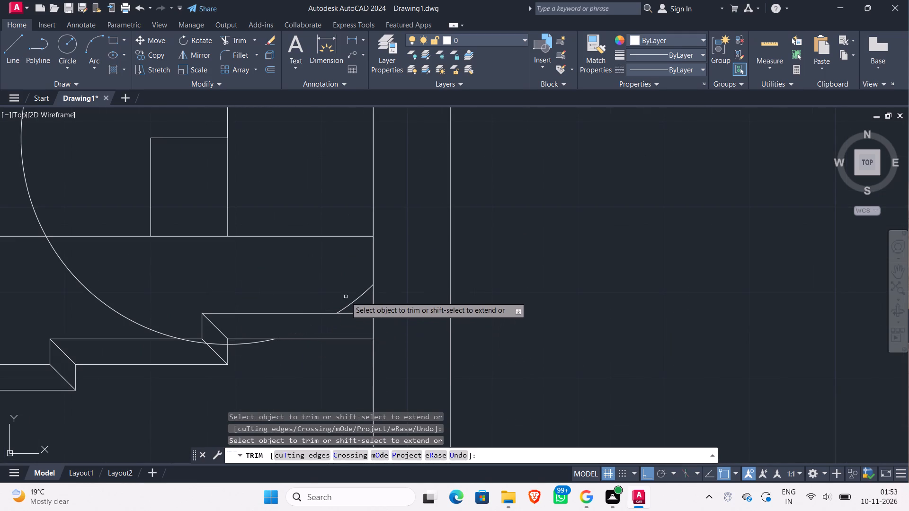
click(350, 305)
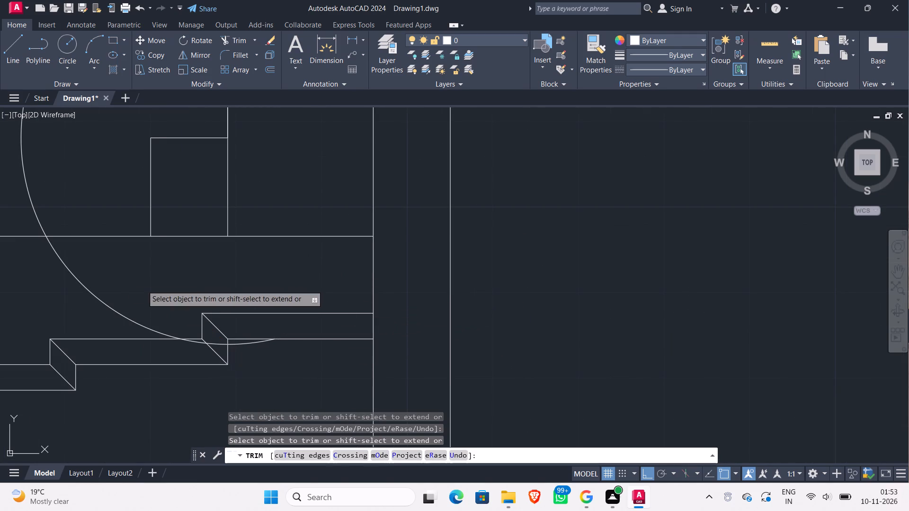
Trim the swing arc south of the Garbh Grah's southern interior wall line and erase the leftover arc piece across the outer wall.
scroll(119, 269, down, 1)
middle_drag(120, 269, 190, 335)
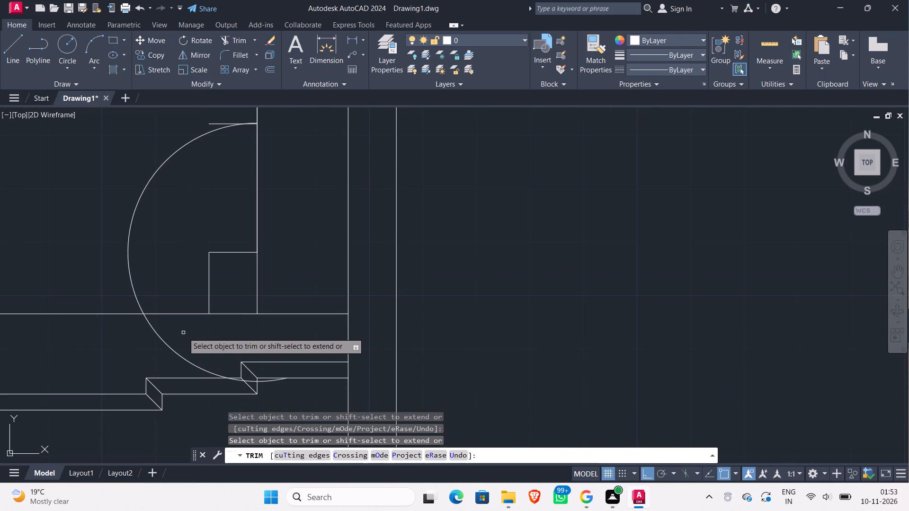
click(160, 320)
click(146, 330)
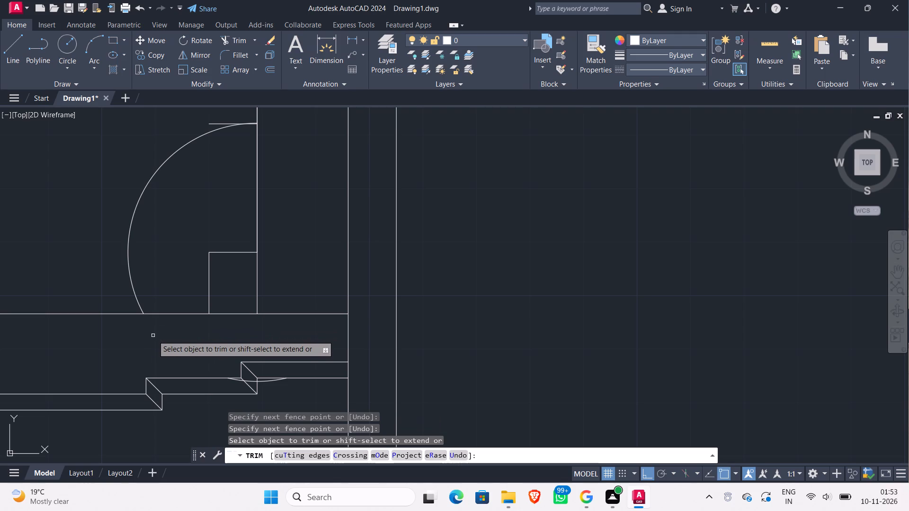
key(Escape)
scroll(266, 394, up, 2)
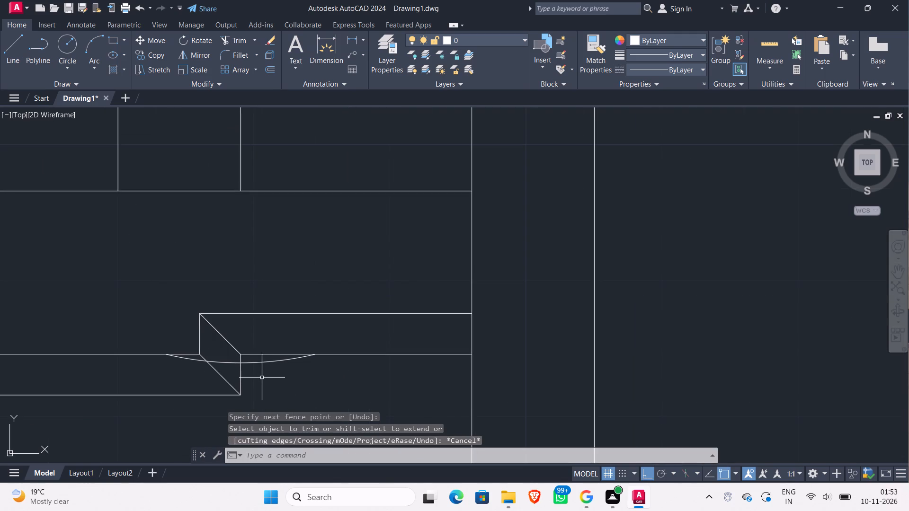
click(262, 377)
click(254, 361)
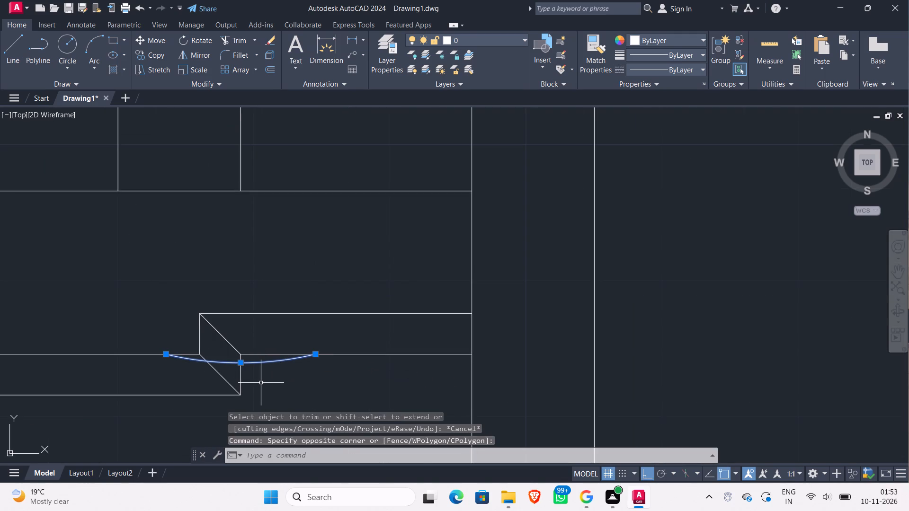
key(Delete)
scroll(310, 348, down, 1)
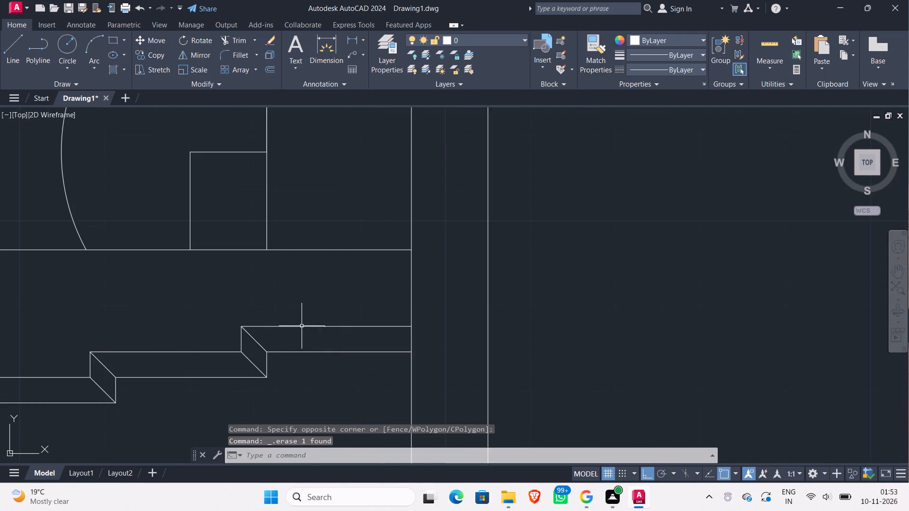
scroll(295, 317, down, 2)
middle_drag(256, 303, 247, 349)
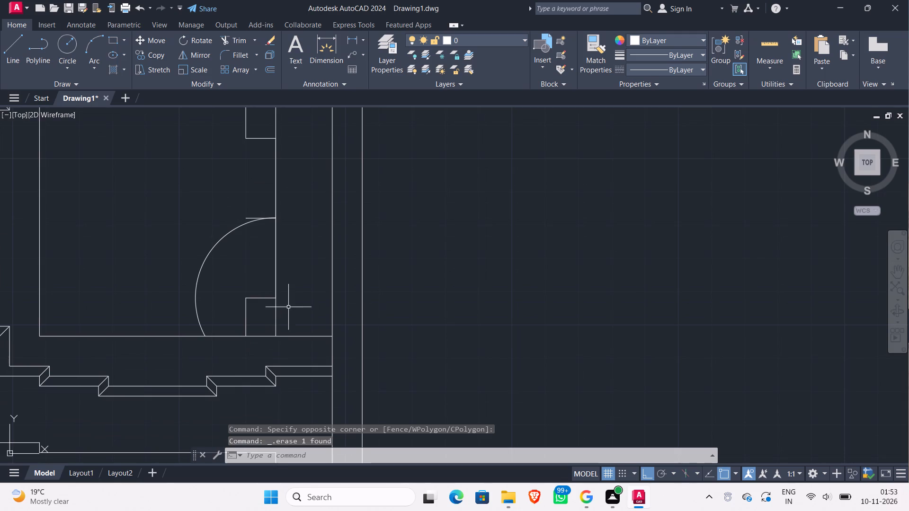
Compare the drafted swing arc with the Garbh Grah's southern door leaf and wall stub in the reference Temple Floor Plan.
scroll(292, 302, down, 1)
scroll(420, 301, down, 1)
middle_drag(424, 302, 373, 305)
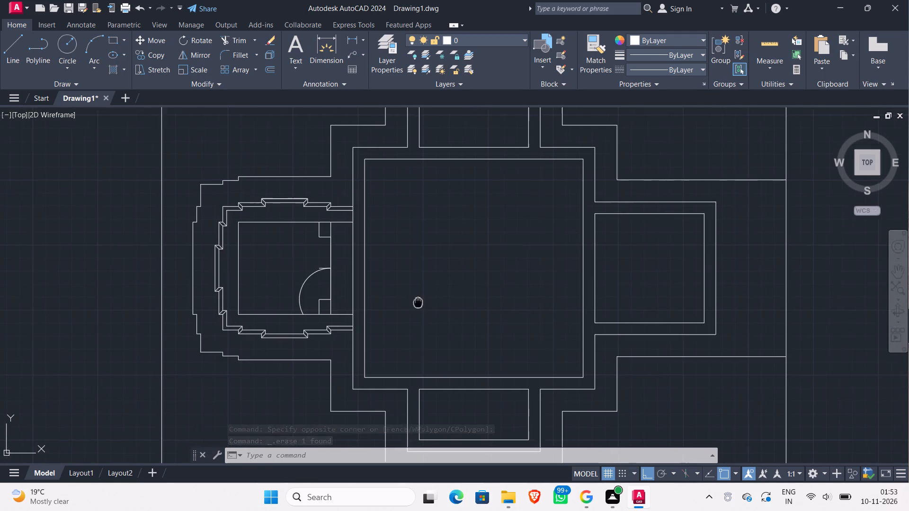
middle_drag(373, 305, 106, 306)
scroll(119, 304, down, 1)
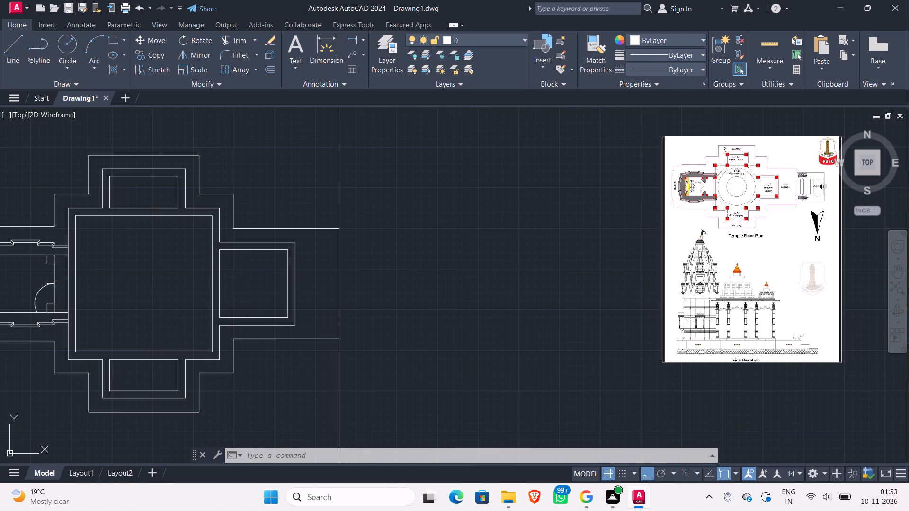
scroll(723, 234, up, 1)
scroll(745, 177, up, 2)
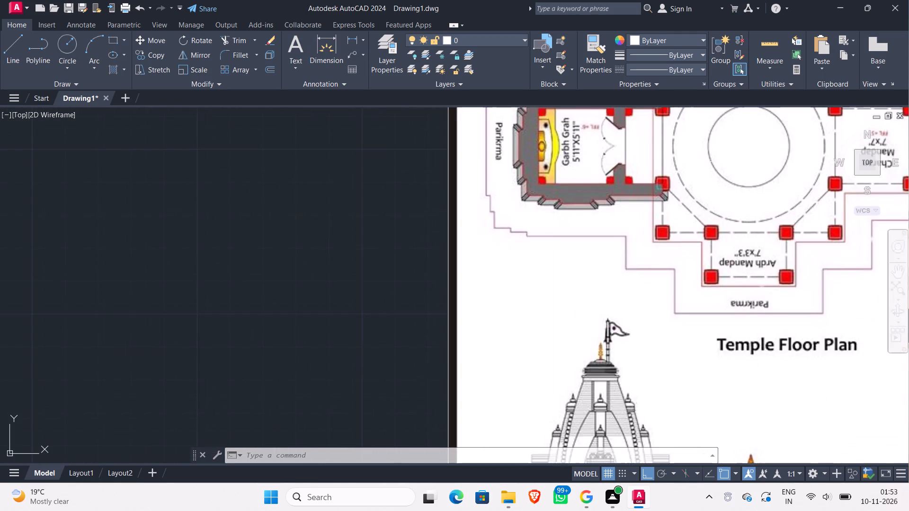
scroll(691, 161, up, 1)
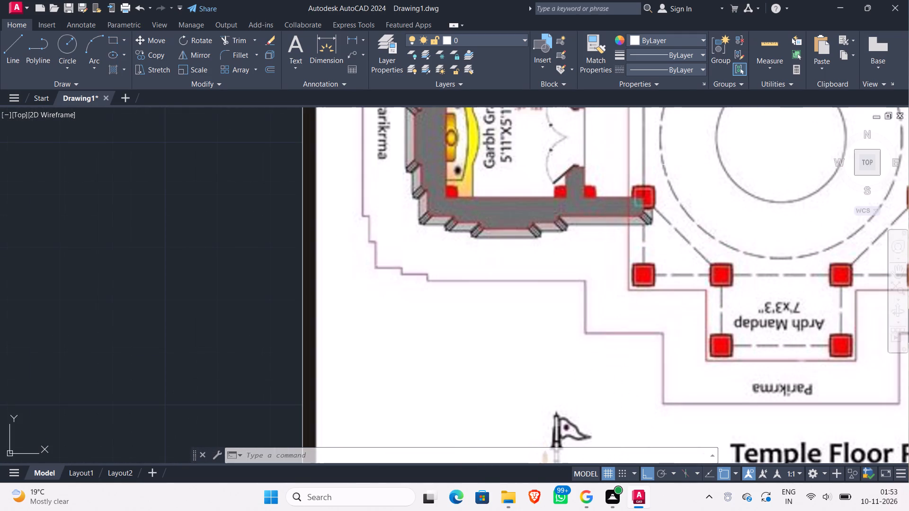
scroll(685, 165, down, 2)
middle_drag(351, 266, 758, 244)
scroll(434, 267, down, 2)
middle_drag(302, 347, 673, 255)
scroll(388, 233, up, 4)
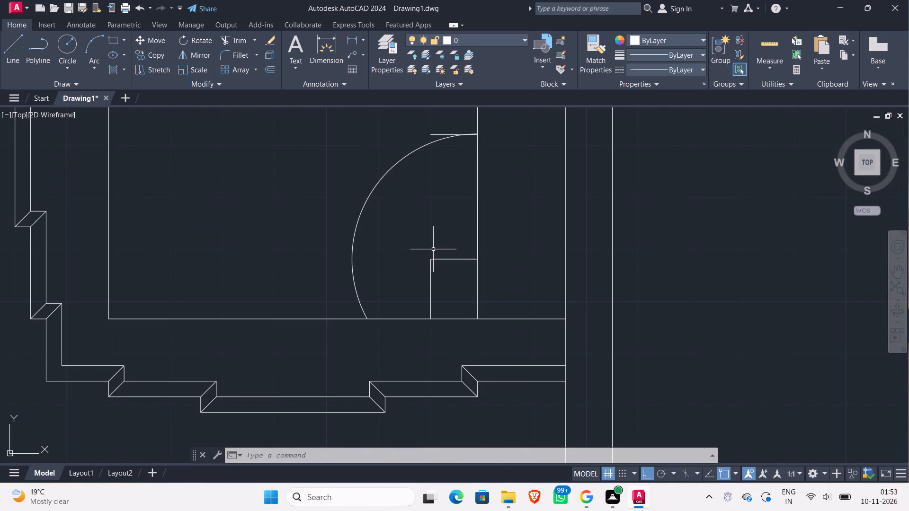
With ortho off, draw a slanted leaf line about 1'-8" long from the midpoint of the southern jamb's north edge southwest to the swing arc.
key(l)
key(Return)
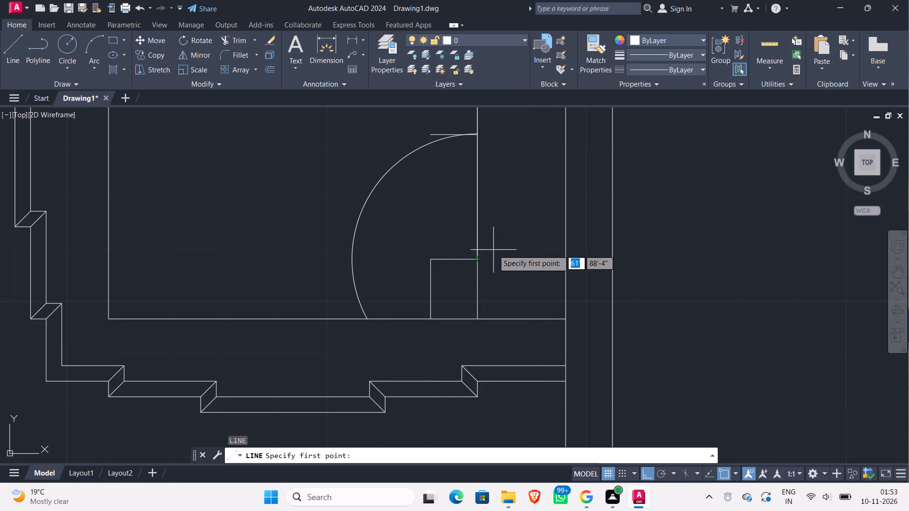
scroll(493, 250, down, 2)
middle_drag(508, 249, 183, 283)
scroll(182, 283, down, 1)
scroll(529, 273, down, 3)
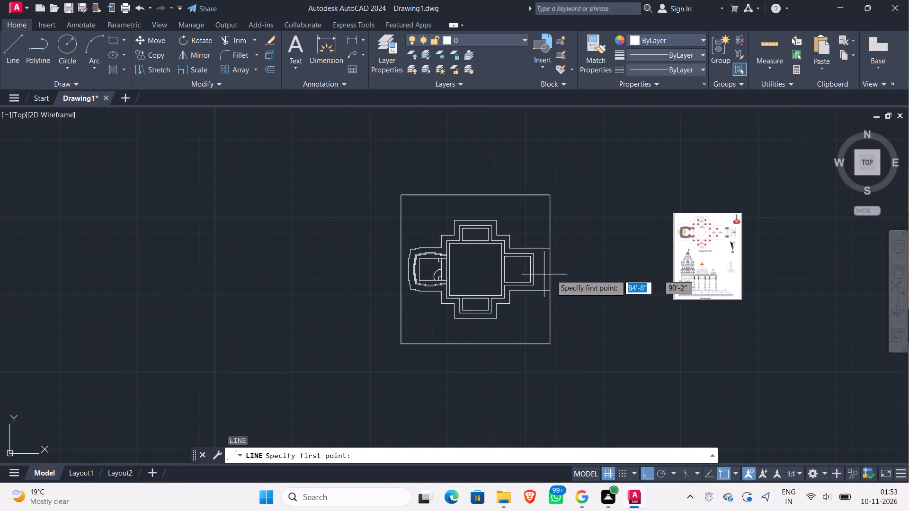
scroll(684, 234, up, 5)
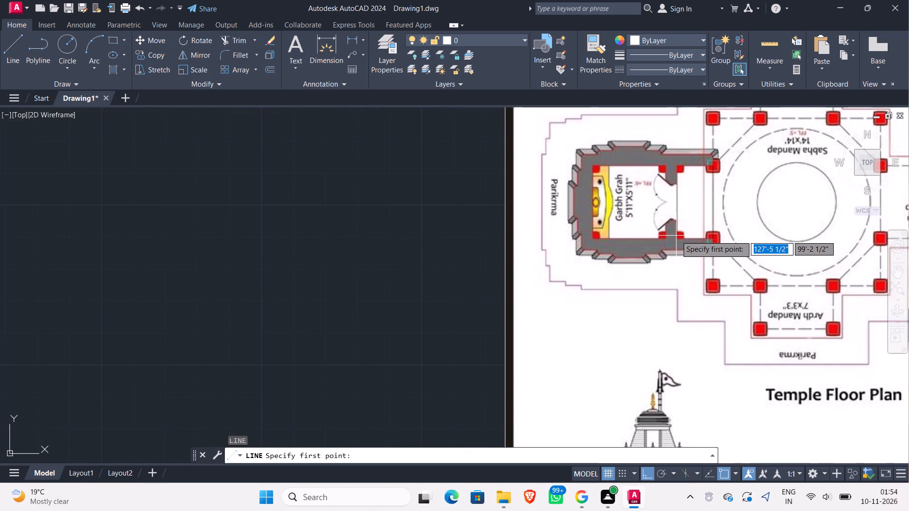
middle_drag(311, 303, 498, 268)
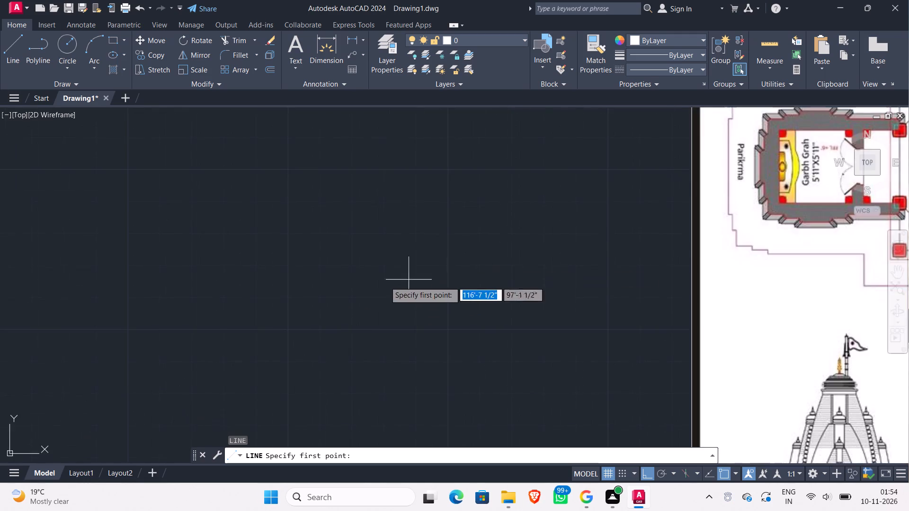
scroll(379, 282, down, 2)
middle_drag(213, 334, 673, 302)
scroll(474, 316, down, 1)
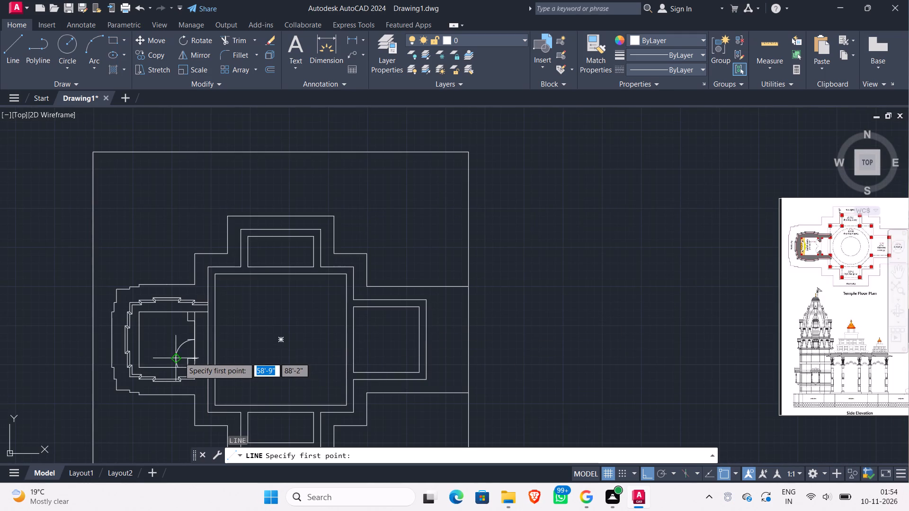
scroll(181, 357, up, 3)
middle_drag(189, 357, 227, 306)
scroll(231, 316, up, 1)
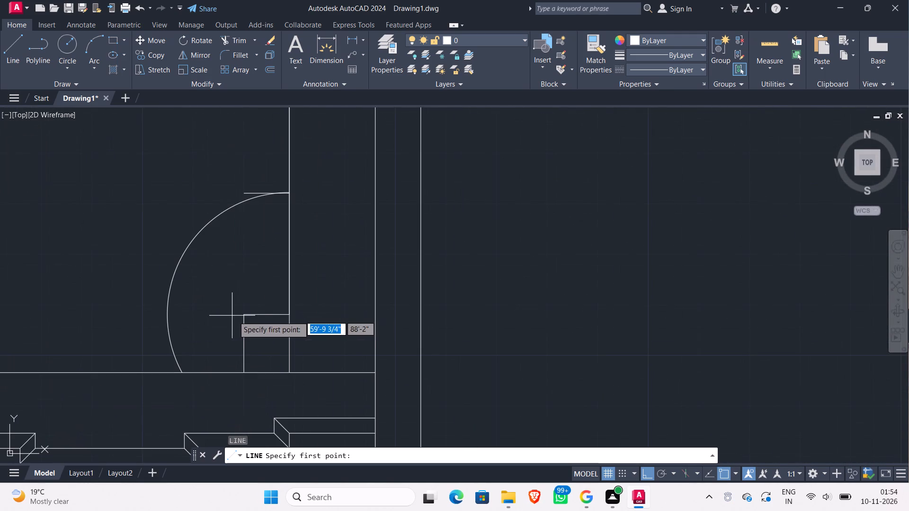
click(265, 314)
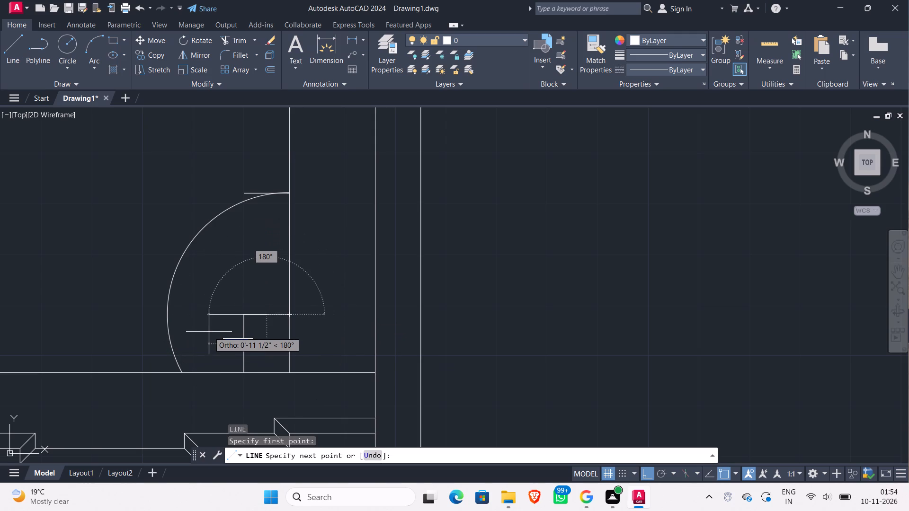
key(F8)
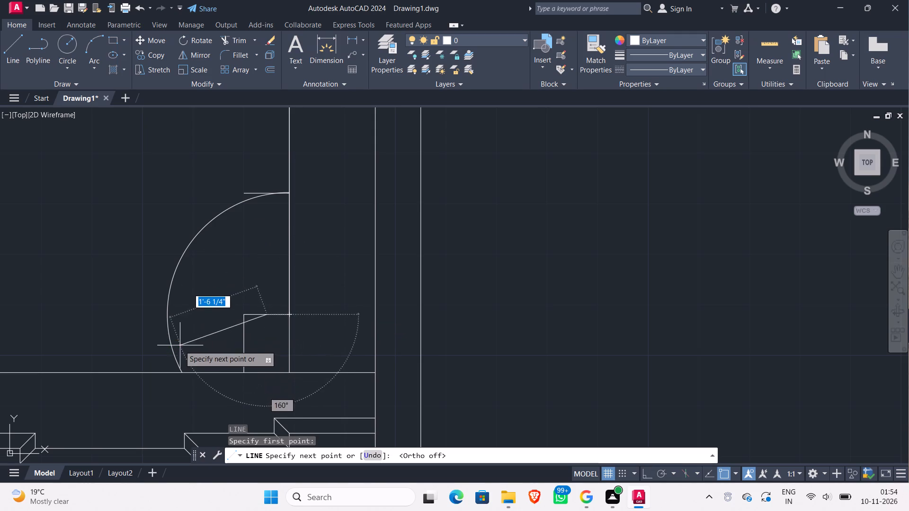
scroll(172, 352, down, 3)
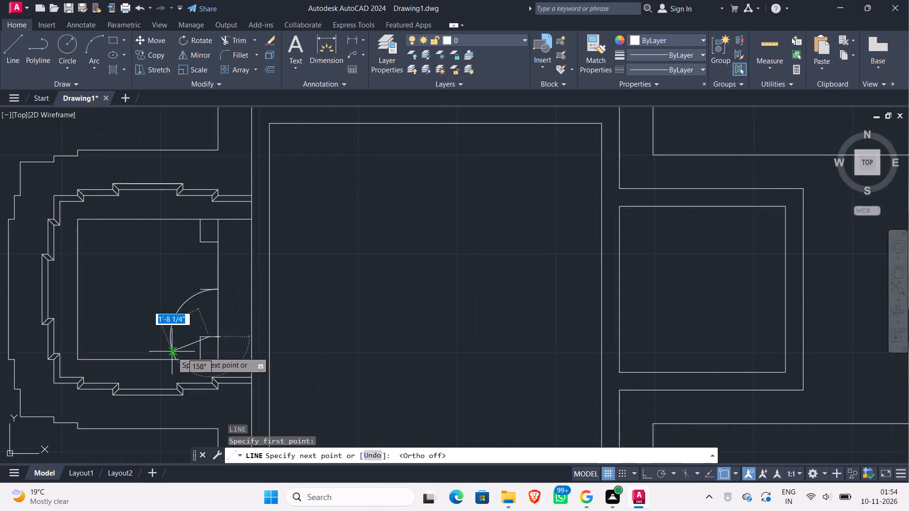
scroll(172, 352, down, 3)
scroll(406, 308, up, 5)
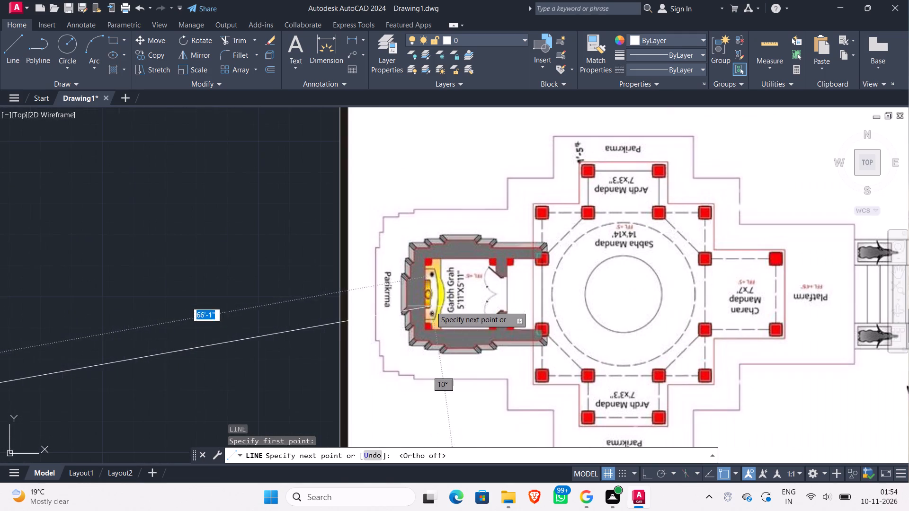
scroll(460, 340, down, 3)
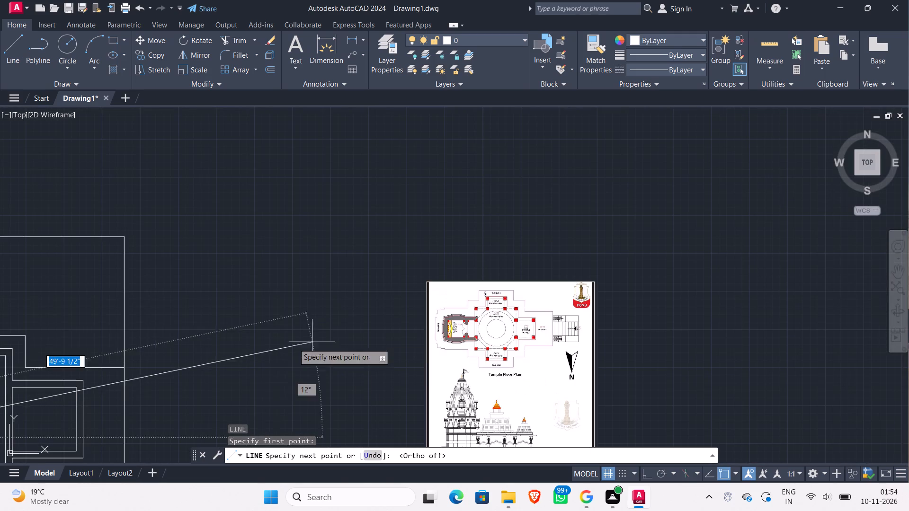
middle_drag(240, 342, 588, 322)
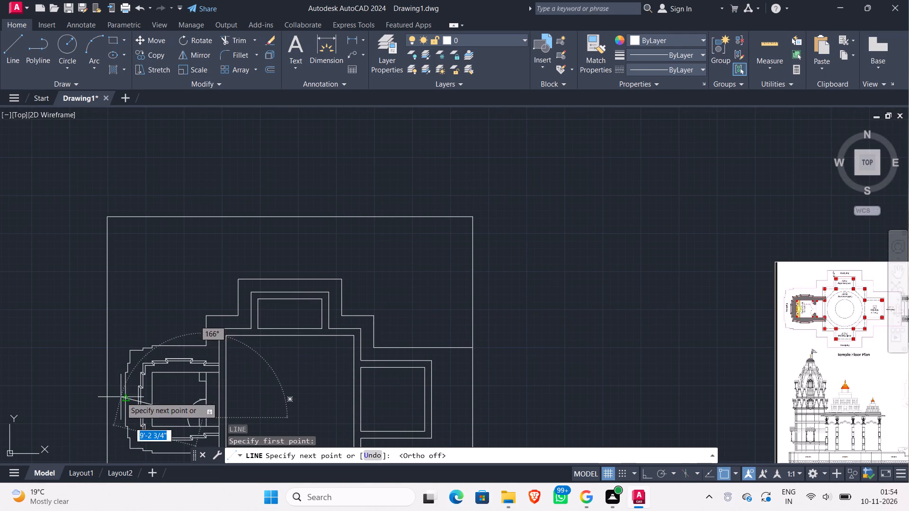
middle_drag(134, 391, 183, 331)
scroll(248, 381, up, 3)
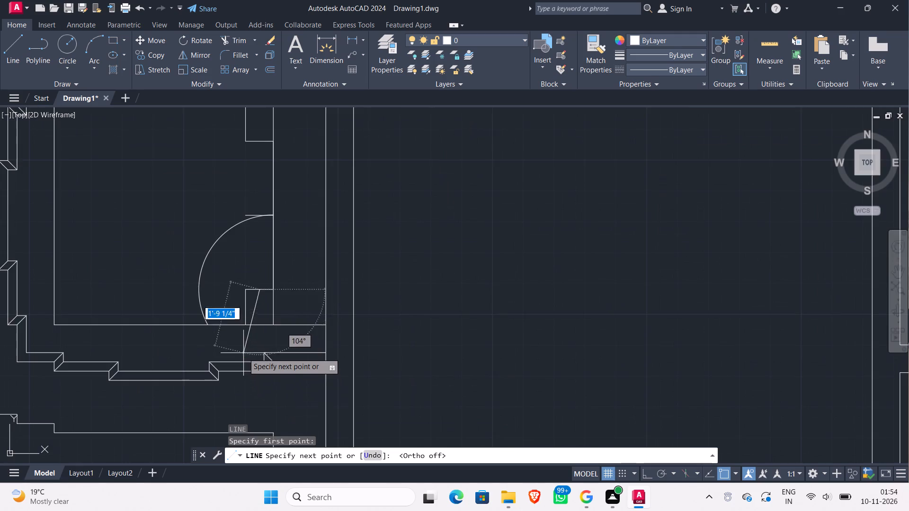
scroll(242, 350, up, 3)
scroll(97, 215, down, 2)
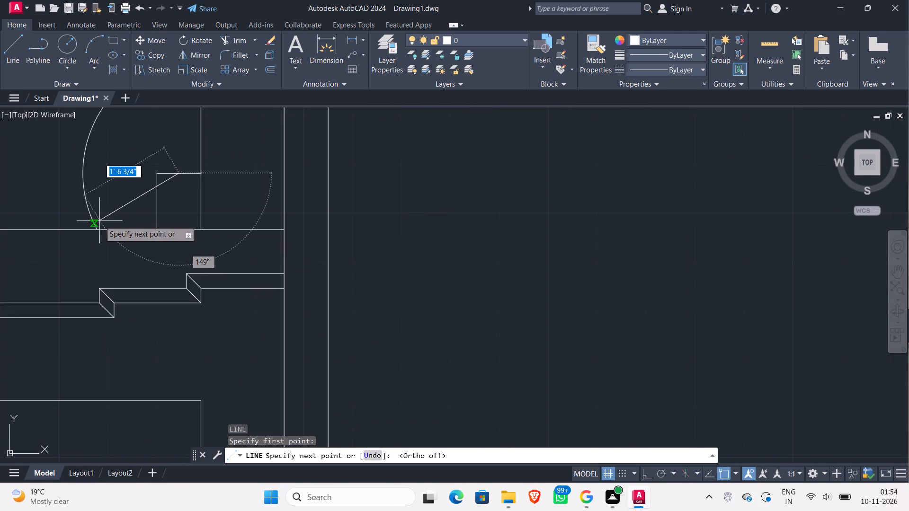
middle_drag(100, 219, 113, 270)
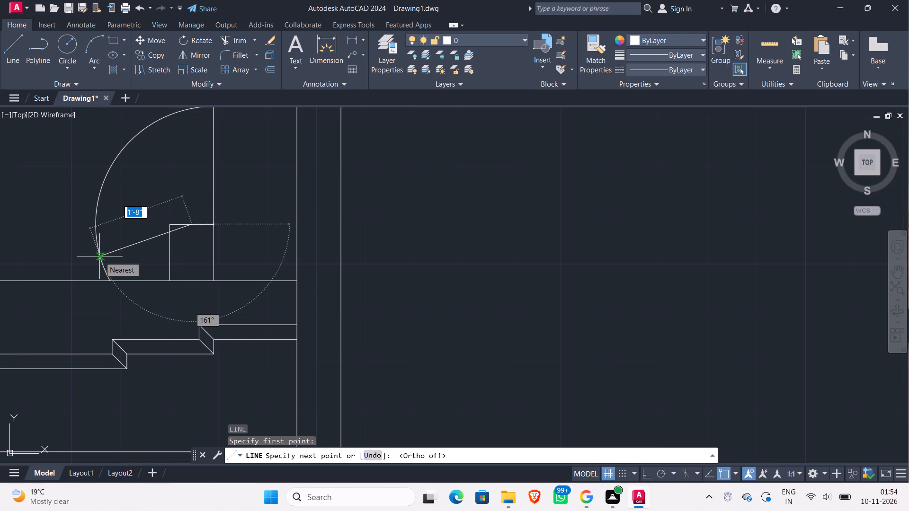
click(99, 256)
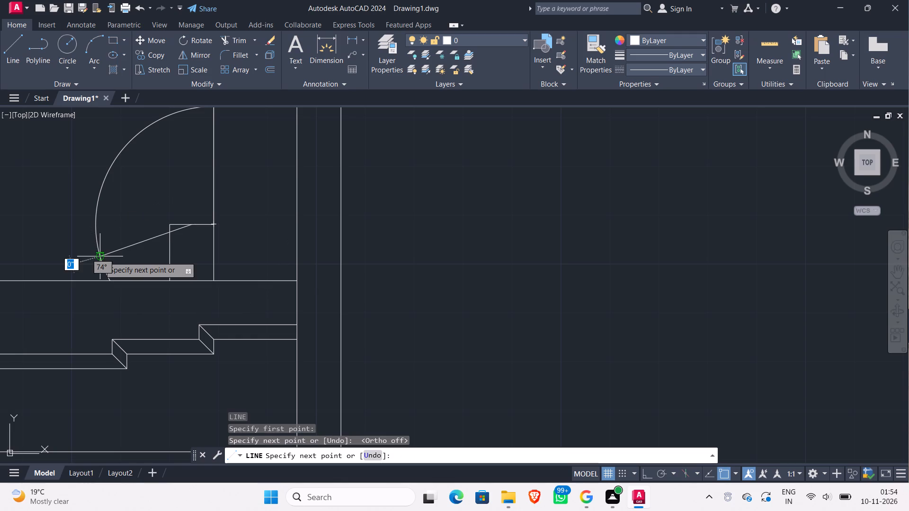
key(Escape)
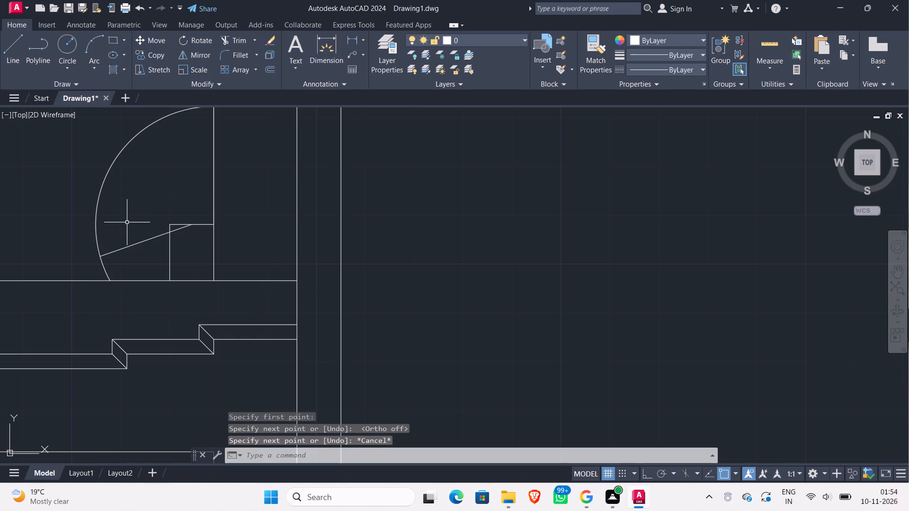
Draw a second leaf line about 1'-4 3/4" long just north of the first, from the jamb's north edge to the swing arc.
key(l)
key(Return)
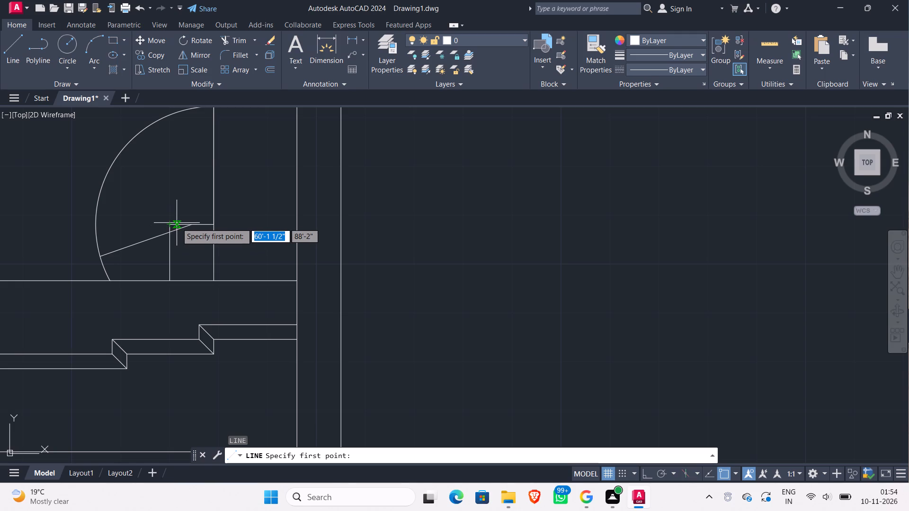
scroll(176, 223, up, 2)
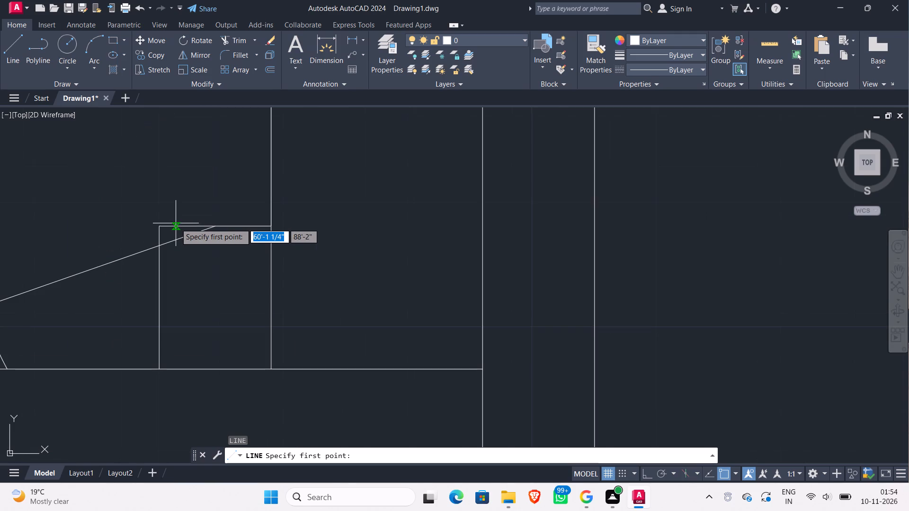
click(177, 224)
middle_drag(38, 264, 39, 263)
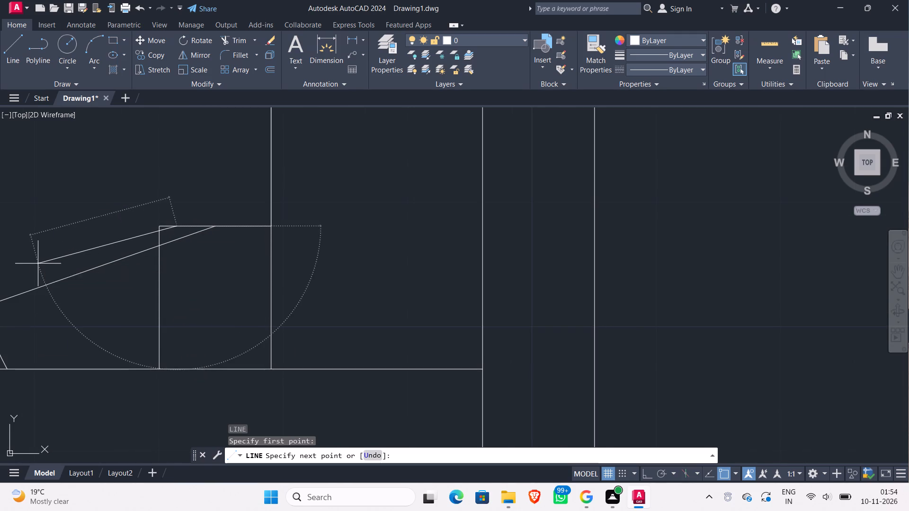
middle_drag(39, 263, 203, 204)
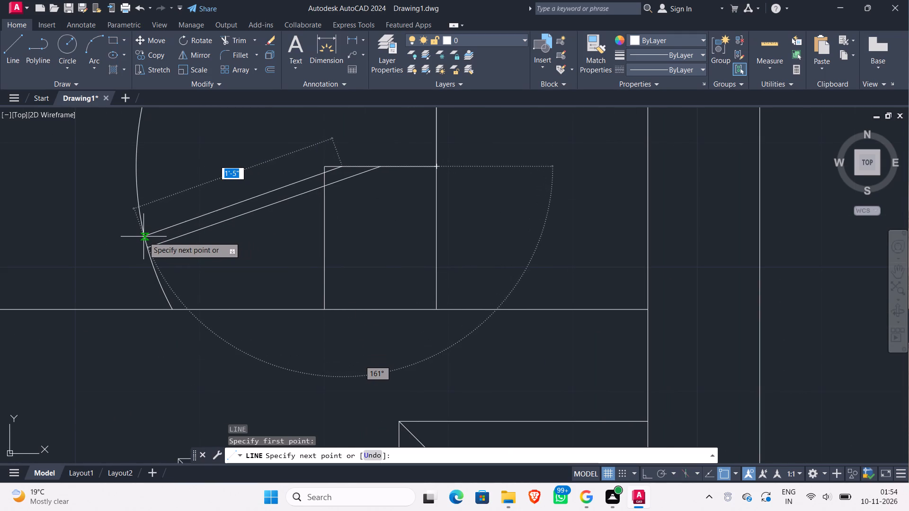
scroll(143, 234, up, 2)
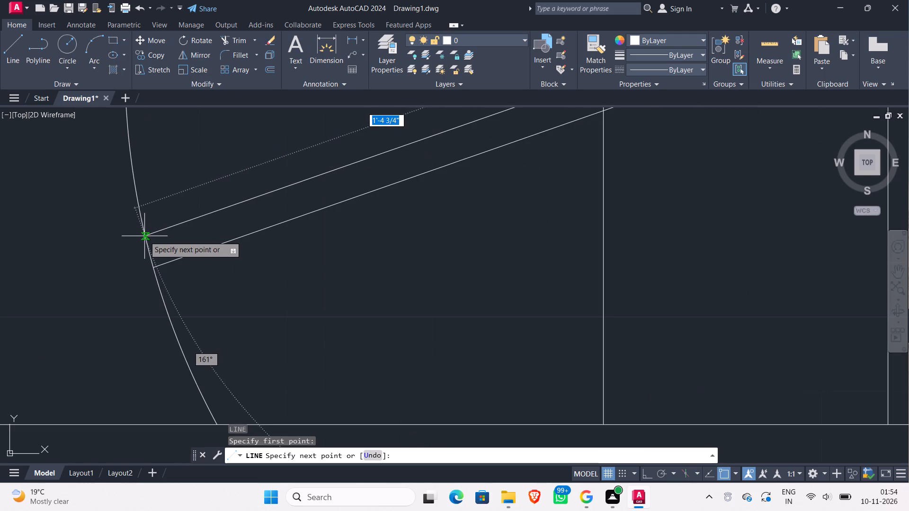
click(144, 237)
key(Escape)
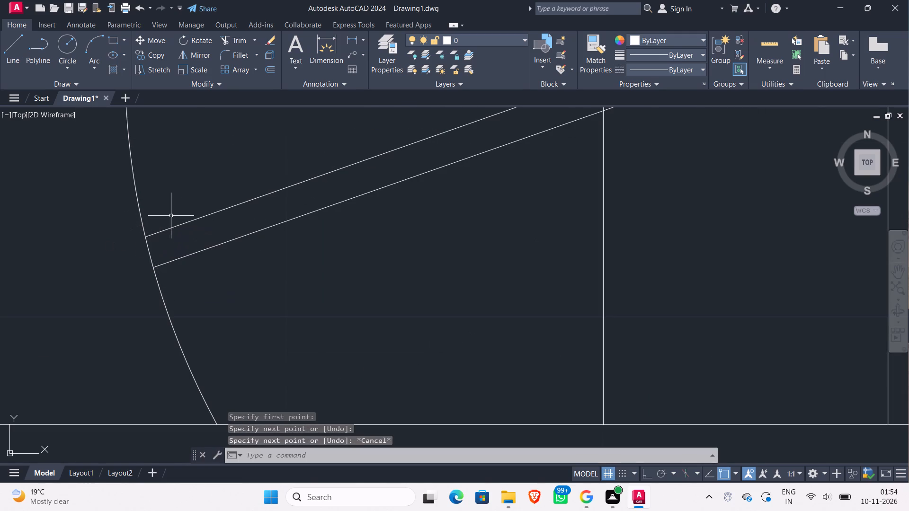
Trim the swing arc south of the leaf, the jamb's northwest corner, and the jamb's west edge between the two leaf lines.
scroll(86, 258, down, 2)
key(t)
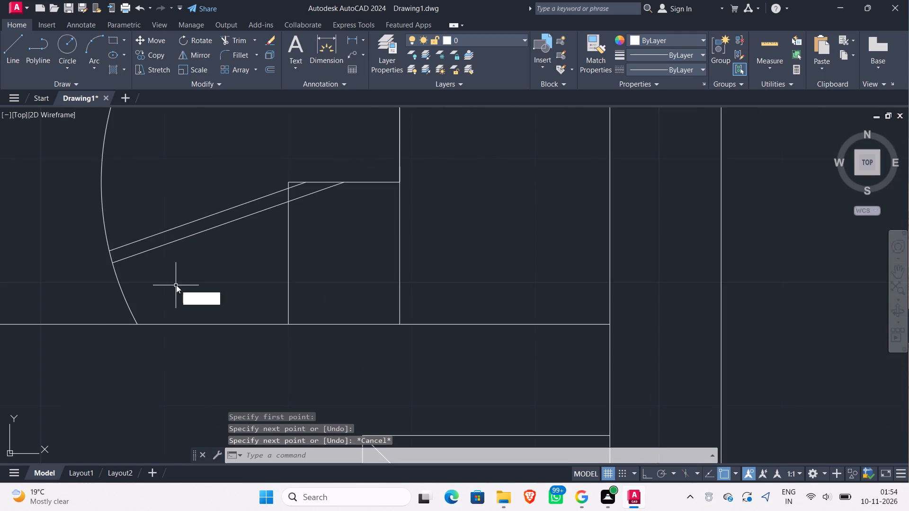
key(r)
key(Return)
key(Return)
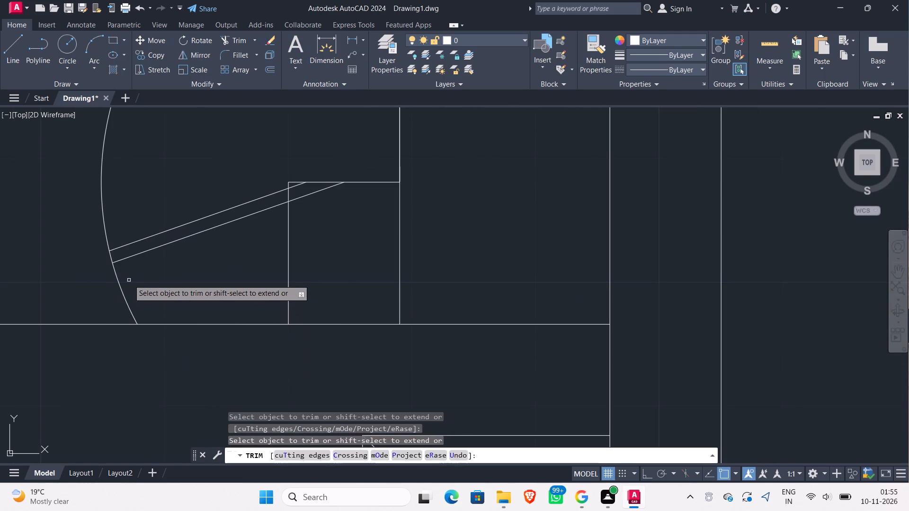
click(129, 279)
click(84, 284)
scroll(294, 173, up, 1)
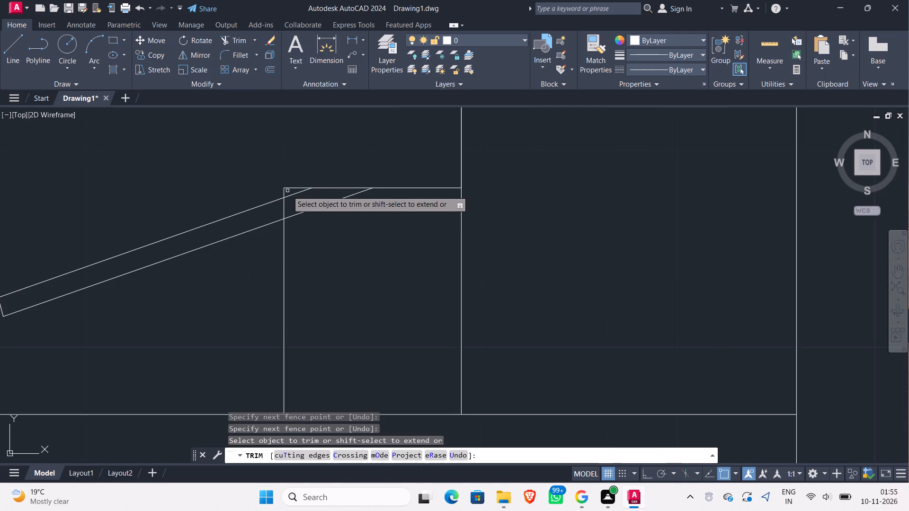
click(294, 183)
click(276, 195)
scroll(220, 174, down, 2)
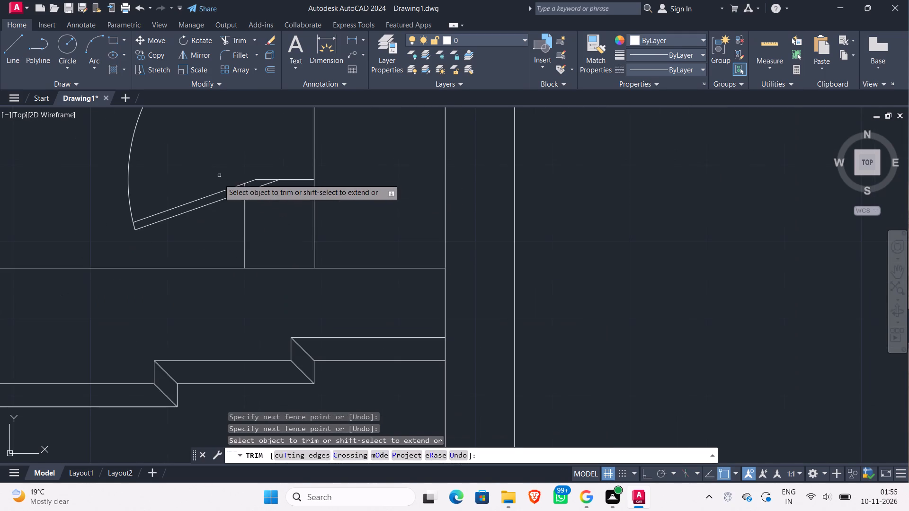
scroll(246, 184, up, 2)
click(250, 193)
click(211, 206)
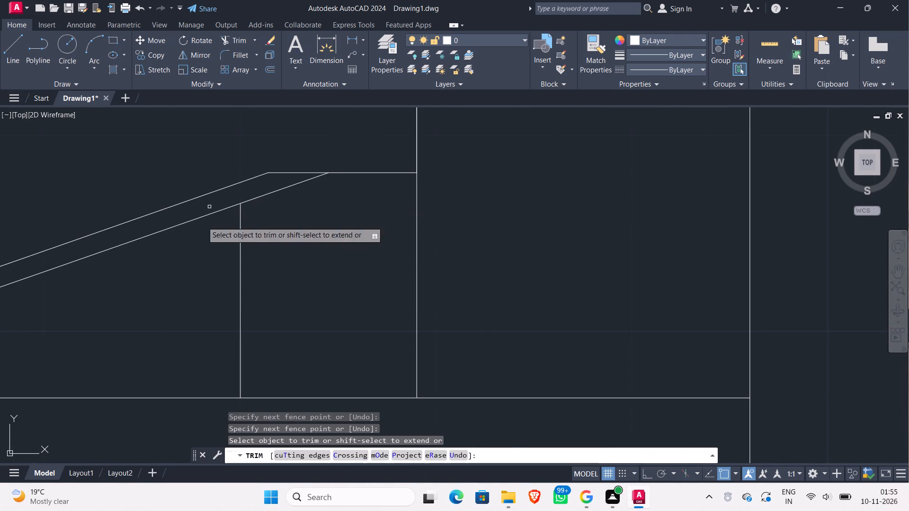
Compare the drafted southern door leaf and jamb with the Garbh Grah door in the reference Temple Floor Plan.
scroll(185, 284, down, 5)
middle_drag(403, 316, 172, 308)
scroll(172, 306, down, 2)
scroll(659, 188, up, 4)
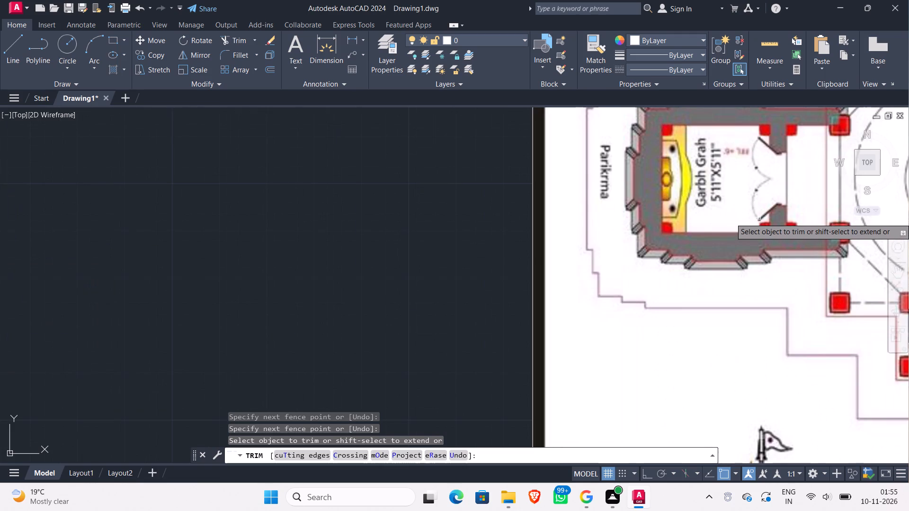
scroll(806, 212, up, 2)
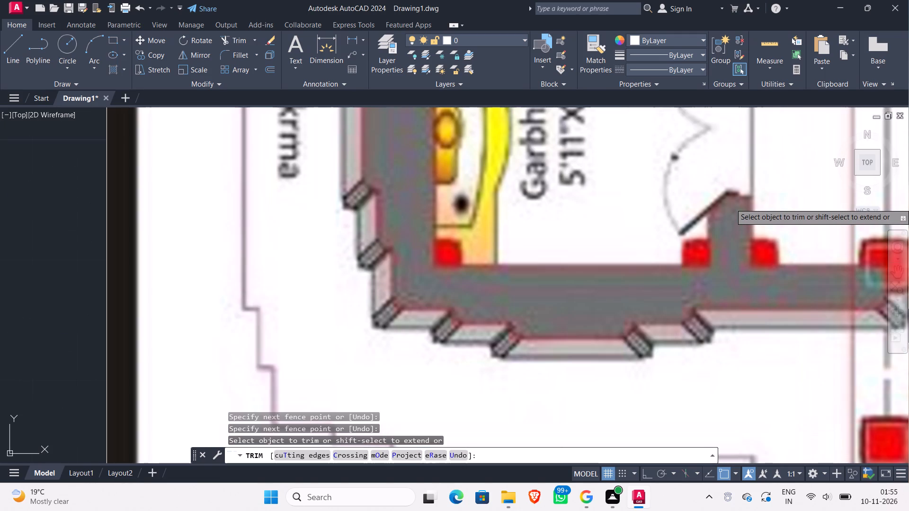
scroll(737, 222, down, 3)
scroll(702, 246, down, 1)
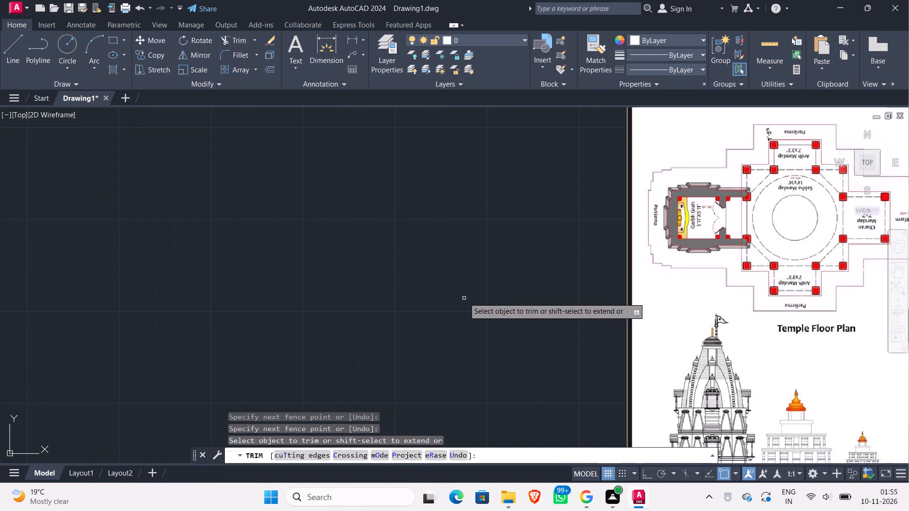
middle_drag(464, 297, 722, 282)
middle_drag(244, 320, 649, 245)
scroll(649, 245, down, 1)
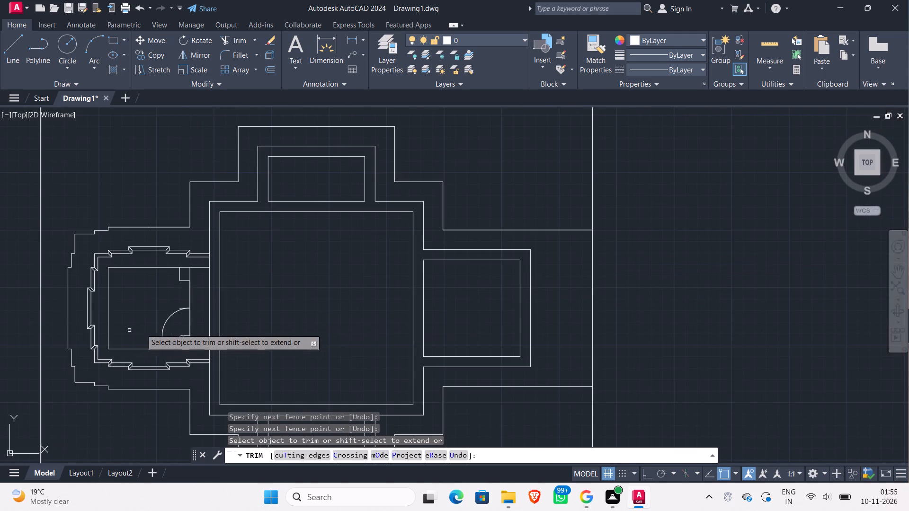
Trim away both pieces of the short horizontal centre line at the northern end of the swing arc.
scroll(165, 326, up, 1)
scroll(194, 300, up, 3)
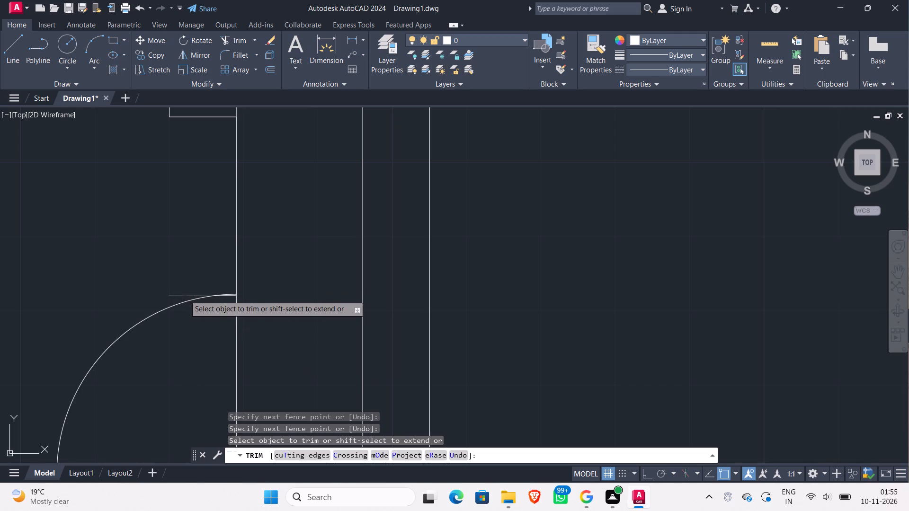
click(185, 295)
scroll(223, 298, up, 5)
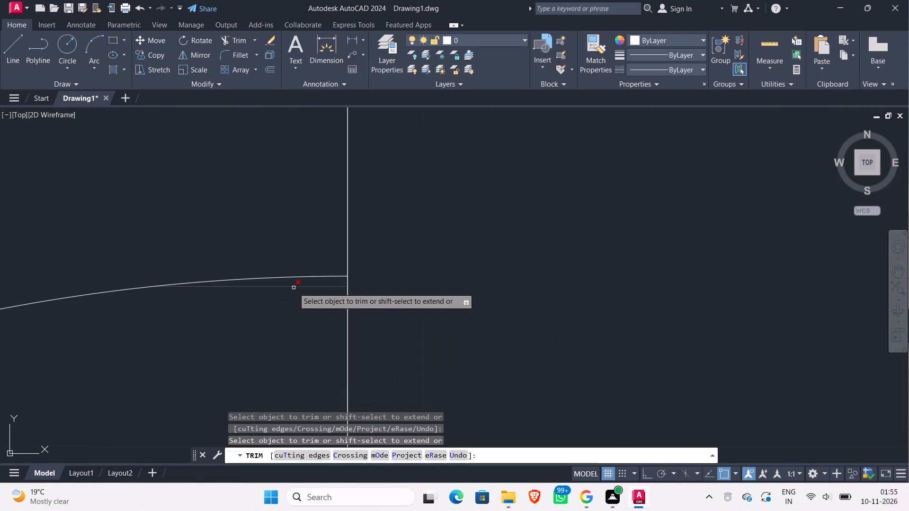
click(294, 287)
scroll(202, 370, down, 1)
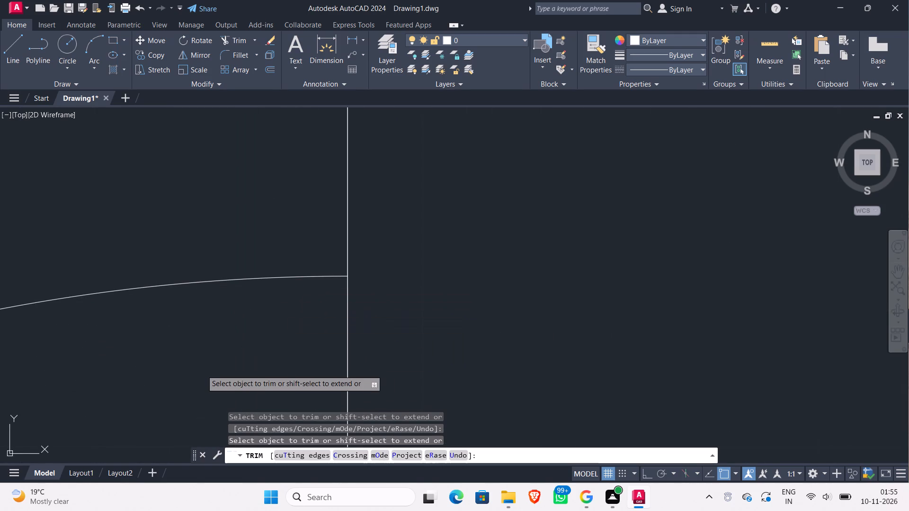
Try to fillet the two southern door leaf lines together at their hinge end on the jamb.
scroll(202, 370, down, 2)
middle_drag(199, 372, 288, 244)
scroll(264, 303, down, 2)
middle_drag(243, 342, 264, 279)
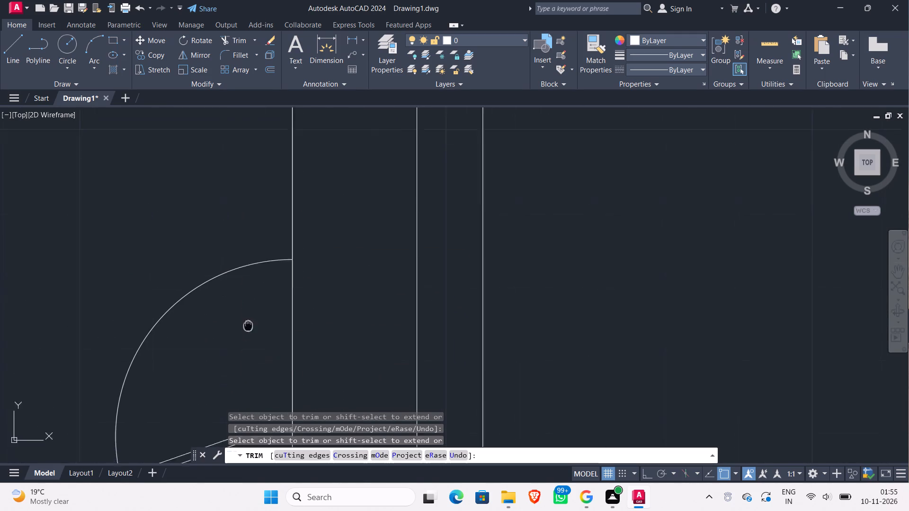
middle_drag(264, 279, 280, 204)
scroll(259, 273, down, 1)
scroll(281, 307, up, 2)
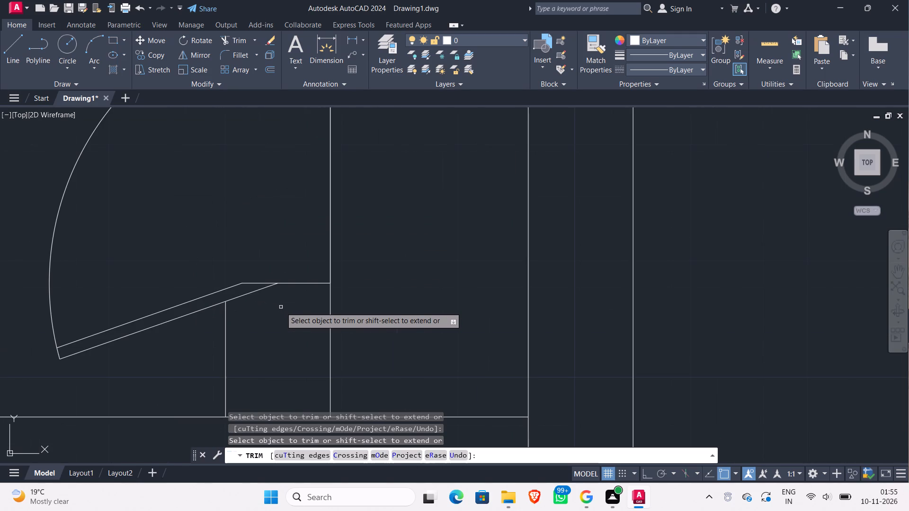
scroll(281, 307, up, 2)
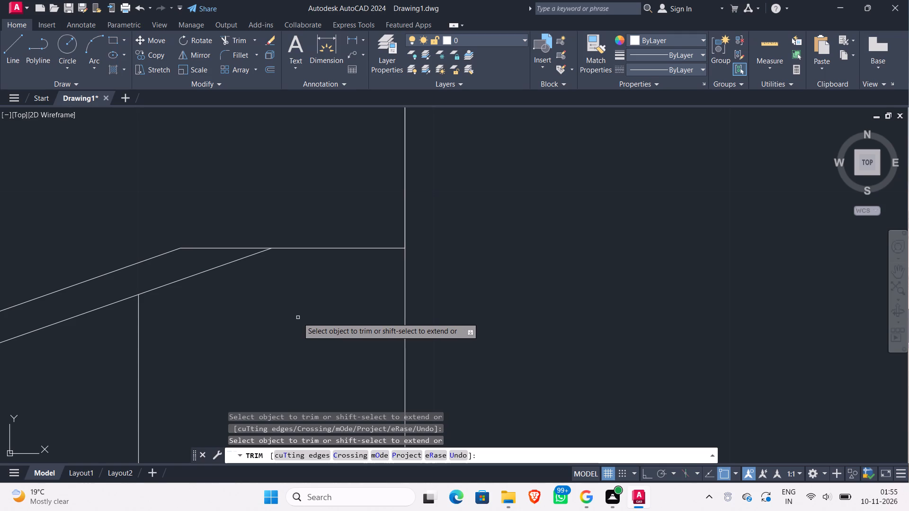
key(Escape)
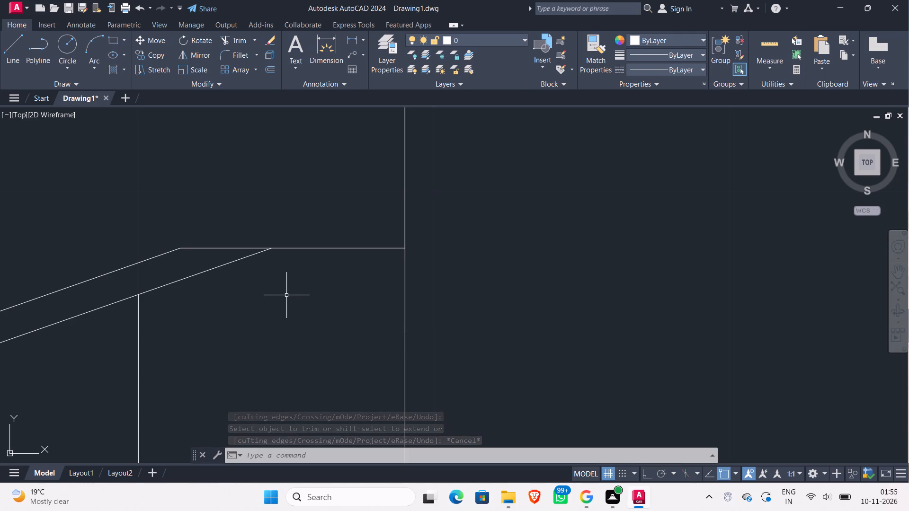
click(244, 54)
click(256, 52)
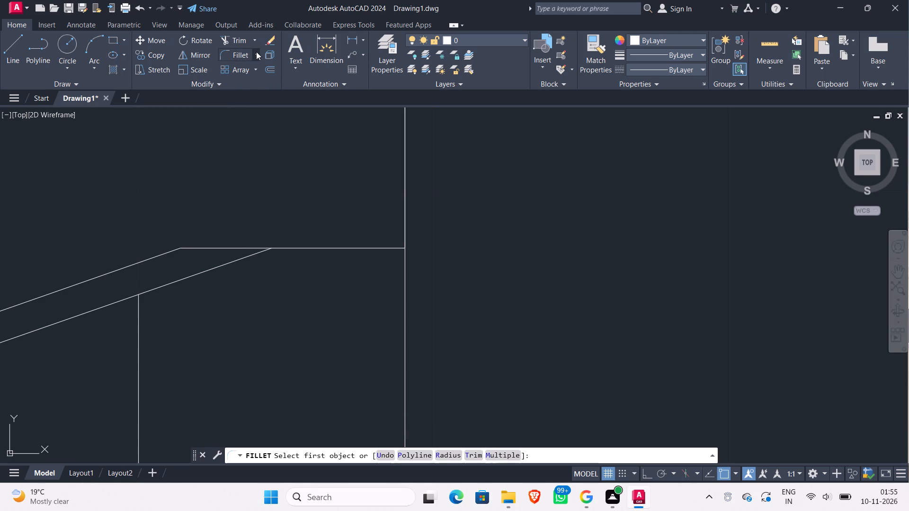
click(241, 73)
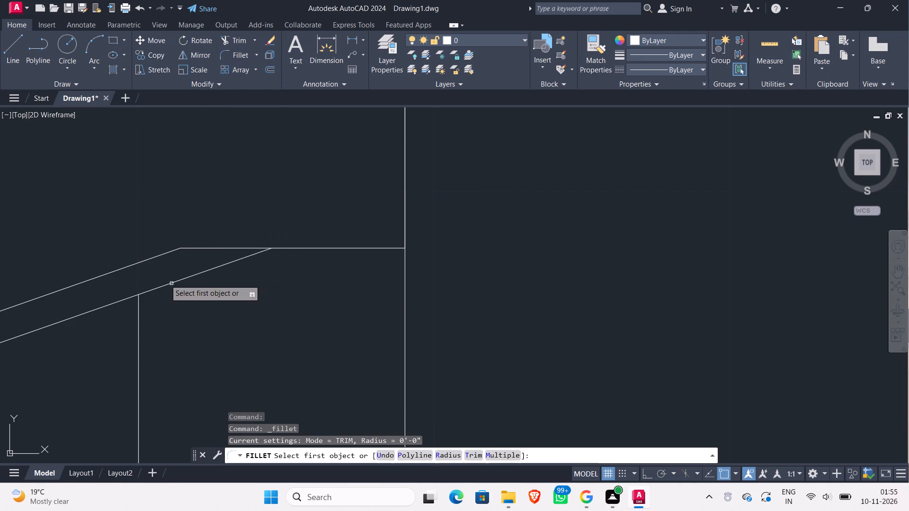
click(162, 255)
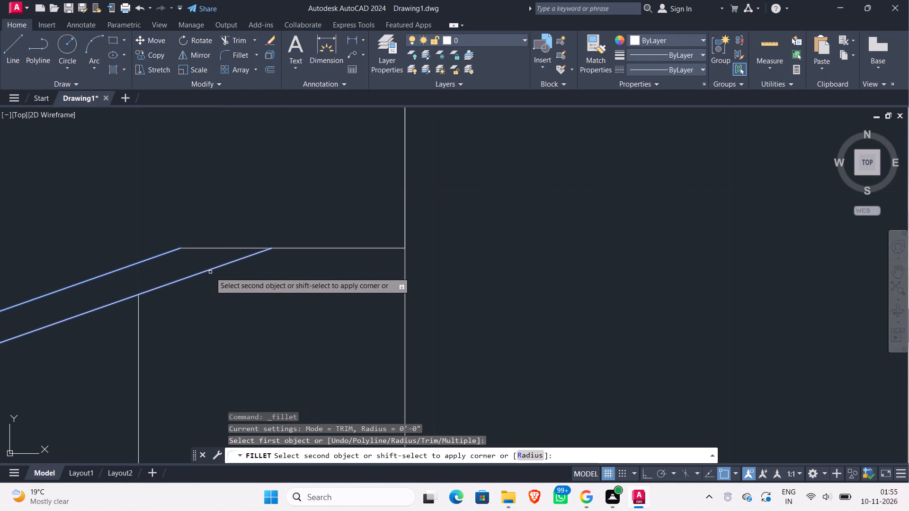
click(210, 272)
click(210, 270)
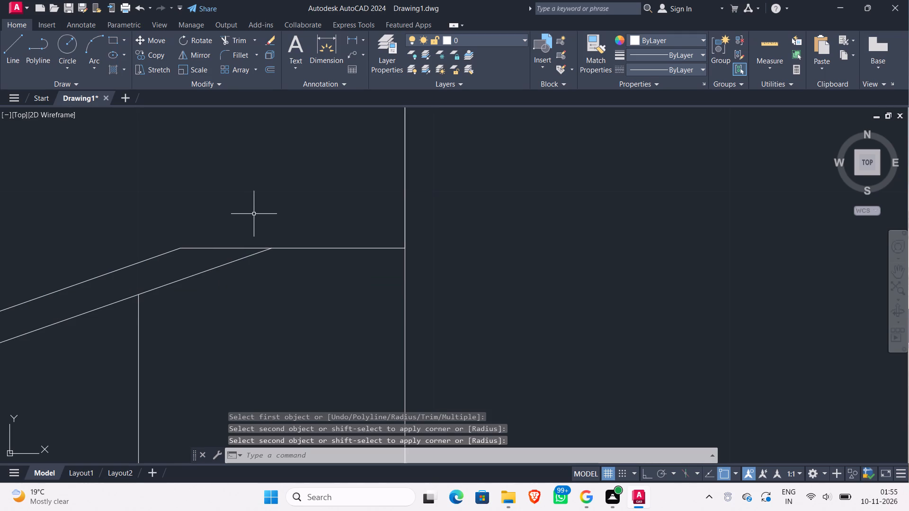
key(Escape)
key(Escape)
key(Escape)
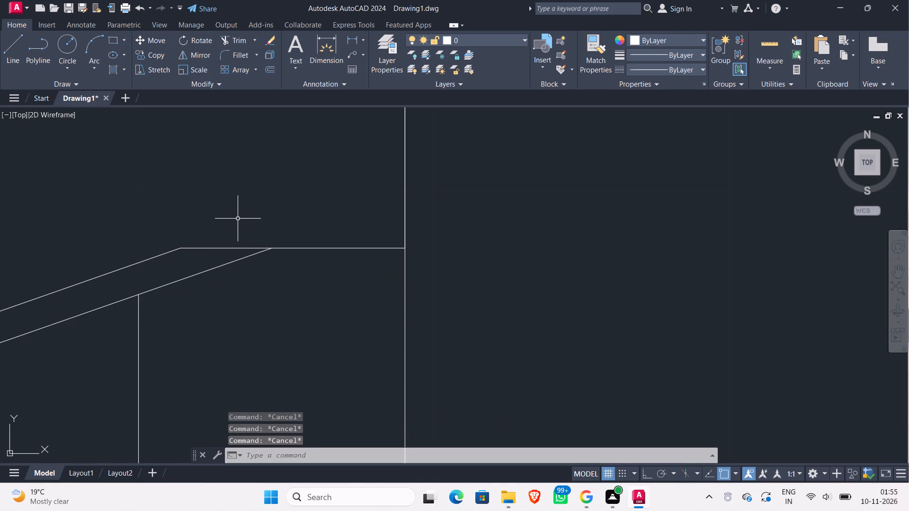
Draw a line about 1 1/2" long at 19°, extending the northern leaf line northeast beyond the jamb's north edge.
key(l)
key(Return)
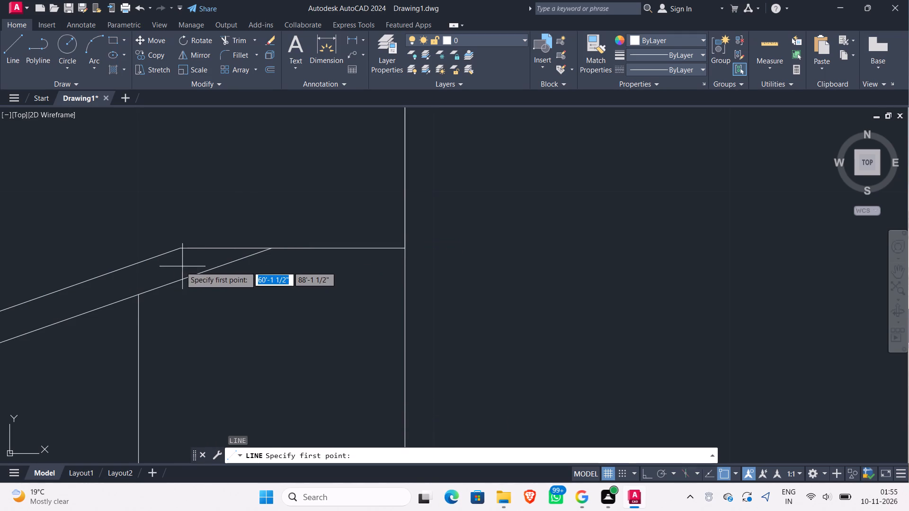
click(181, 247)
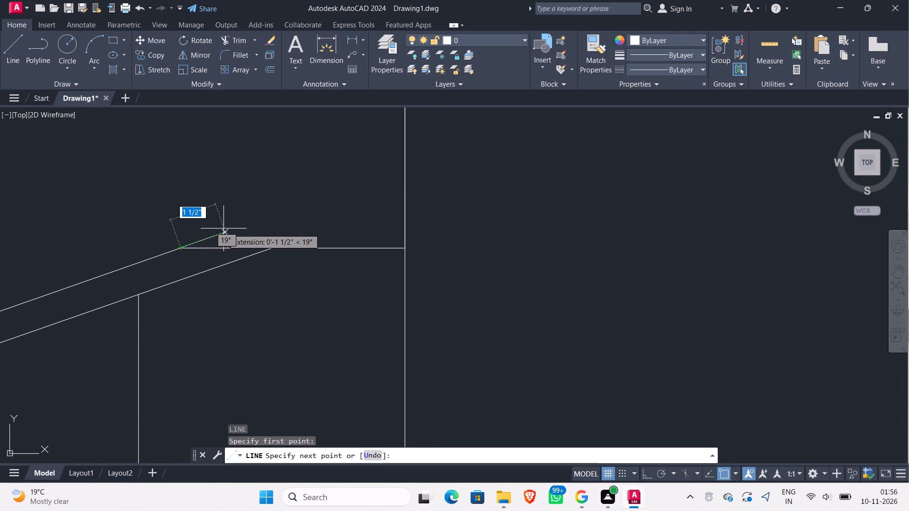
click(223, 228)
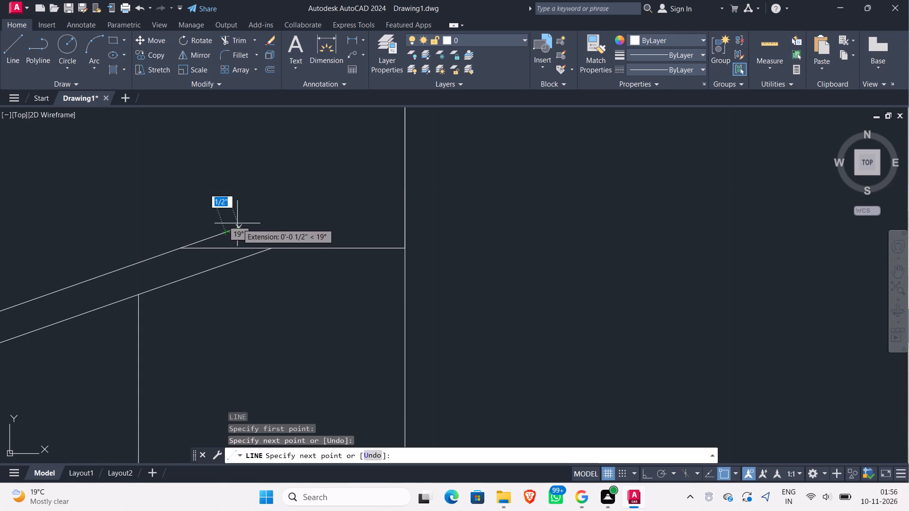
key(Escape)
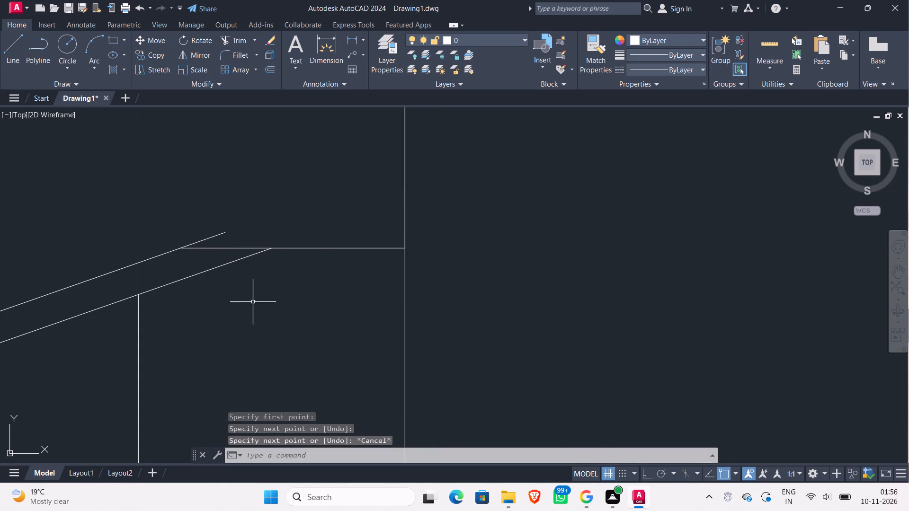
Try to fillet the short extension line with the southern leaf line at the hinge end.
click(241, 55)
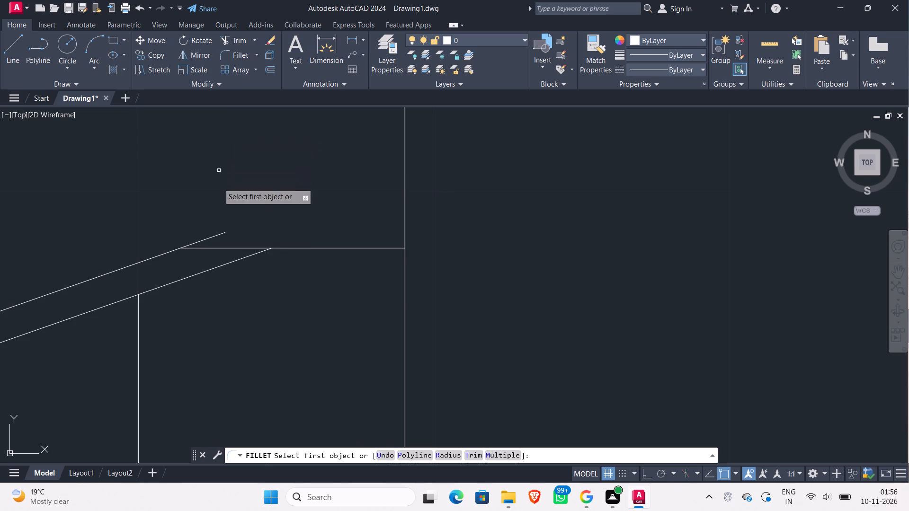
click(218, 235)
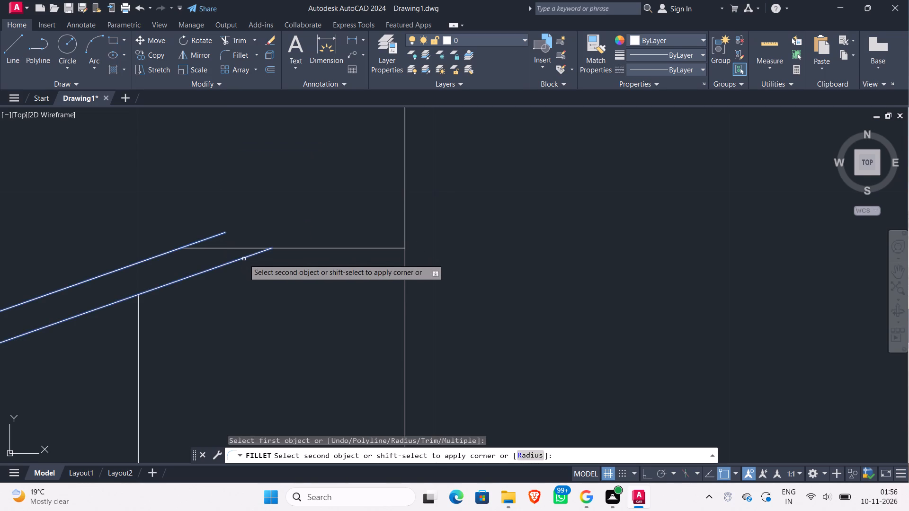
click(244, 259)
key(Escape)
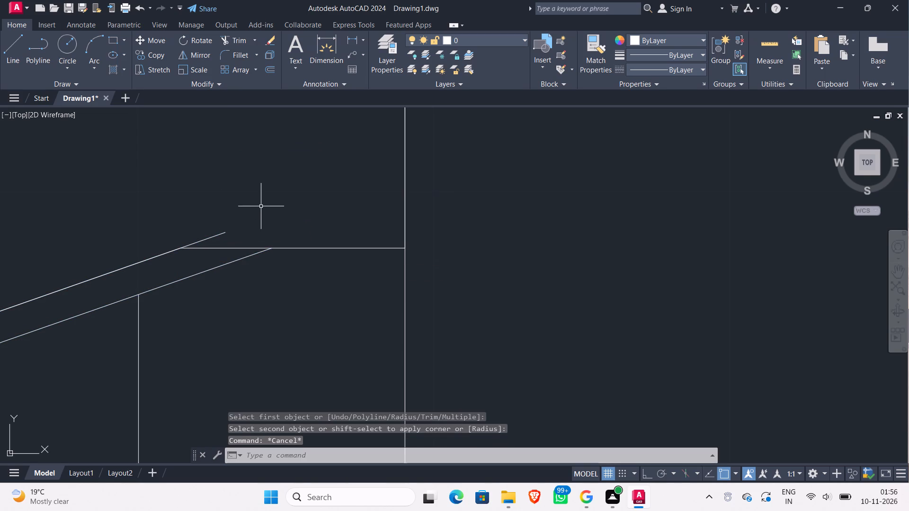
Draw a line about 3 1/4" east from the extension's end, with a 1/2" return south to the jamb's north edge.
key(l)
key(Return)
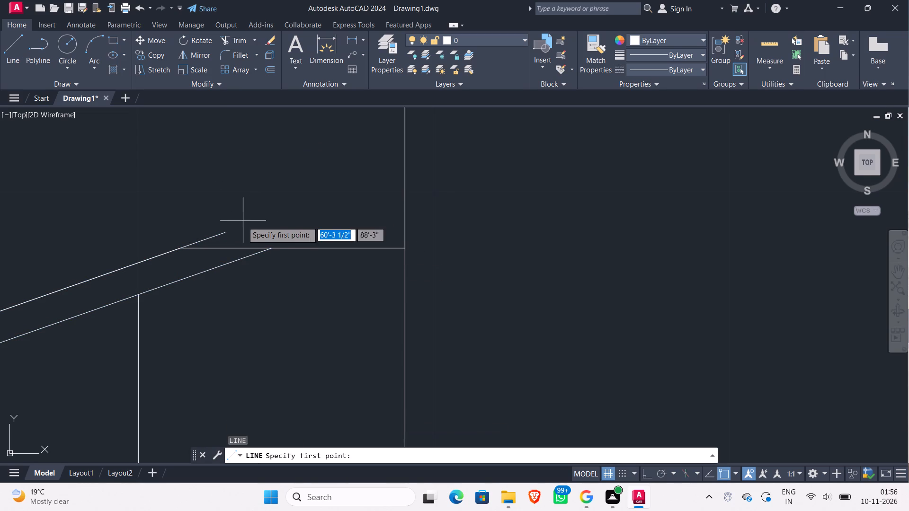
click(228, 229)
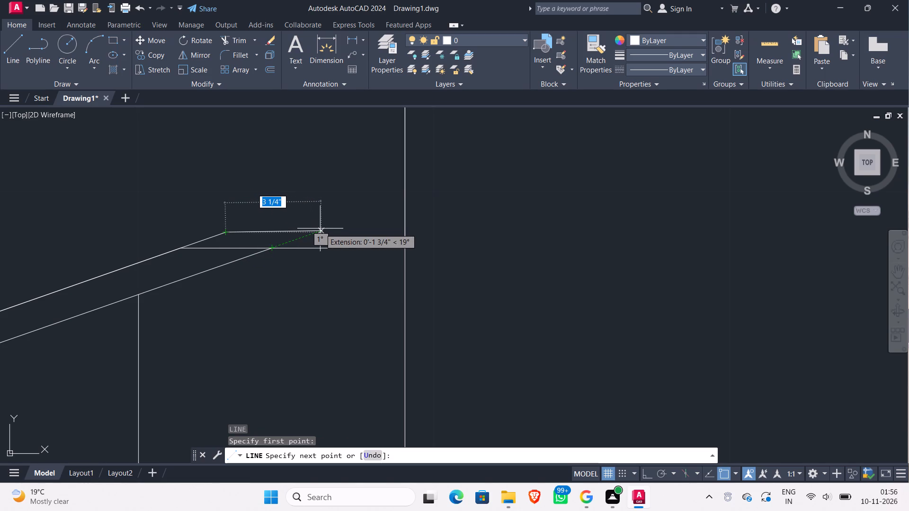
click(320, 229)
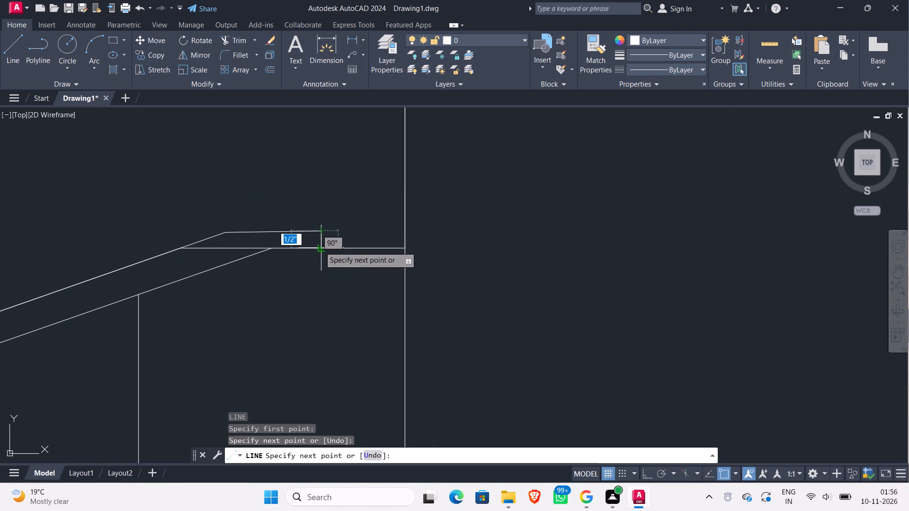
click(320, 247)
key(Escape)
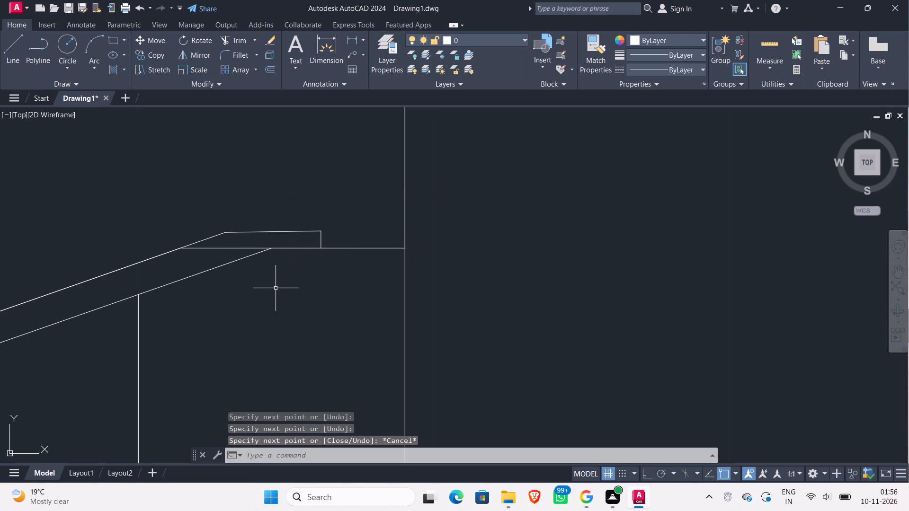
Trim the piece of the jamb's north edge lying between the two leaf lines.
key(t)
key(r)
key(Return)
key(Return)
click(227, 243)
click(207, 259)
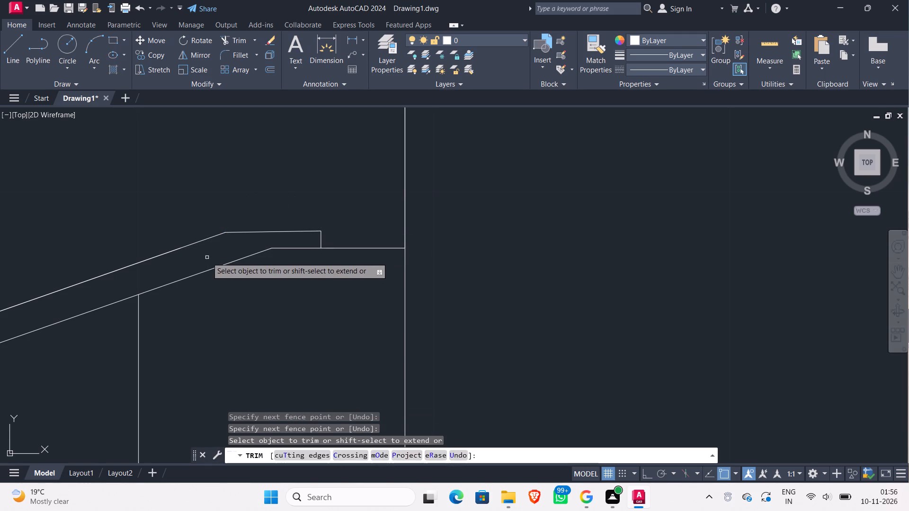
key(Escape)
Examine the leaf lines along their full length southwest of the swing arc, selecting them to check their extent.
scroll(265, 296, down, 3)
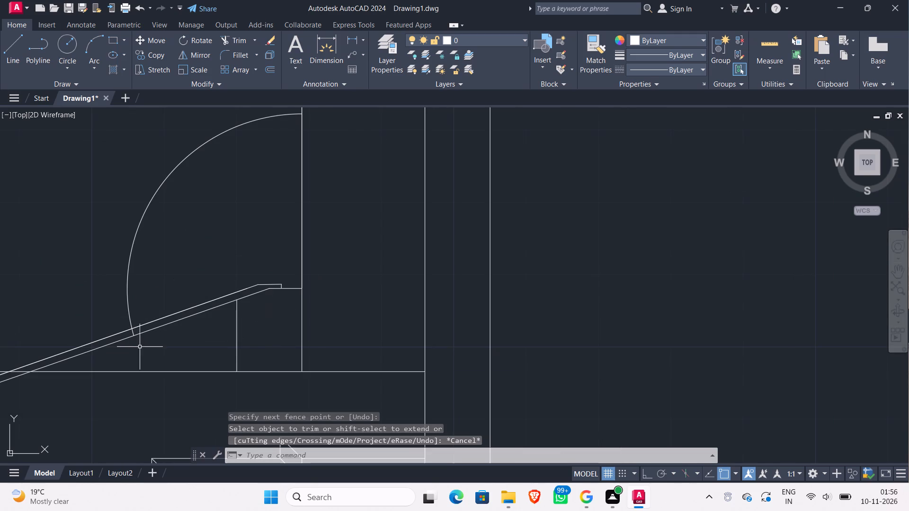
middle_drag(117, 351, 282, 306)
scroll(274, 307, down, 1)
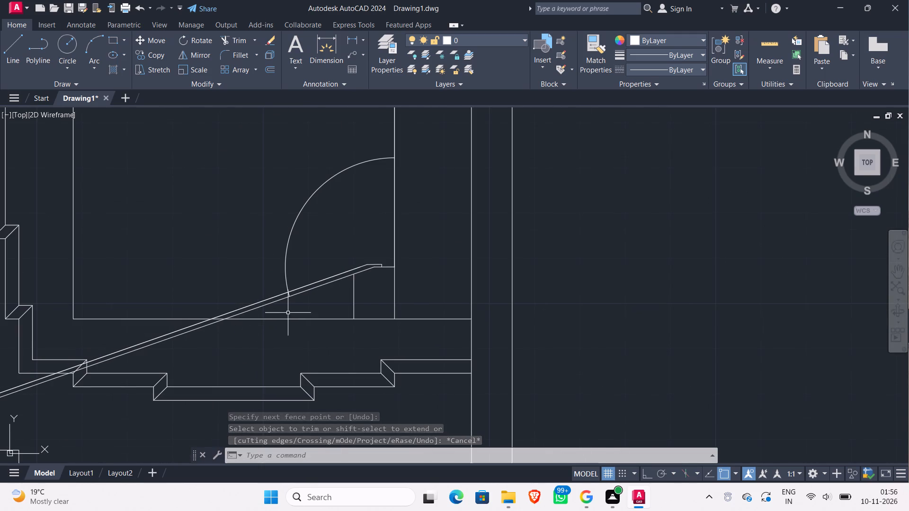
scroll(285, 306, up, 2)
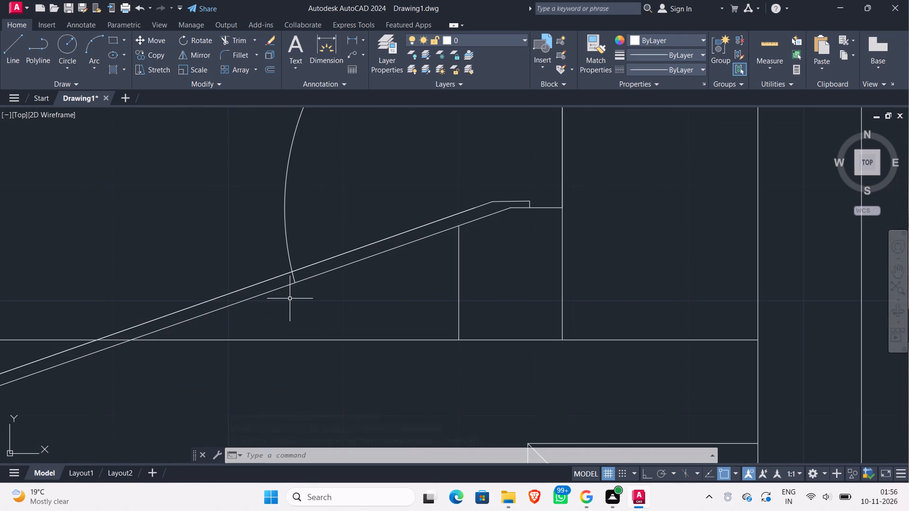
scroll(285, 300, down, 4)
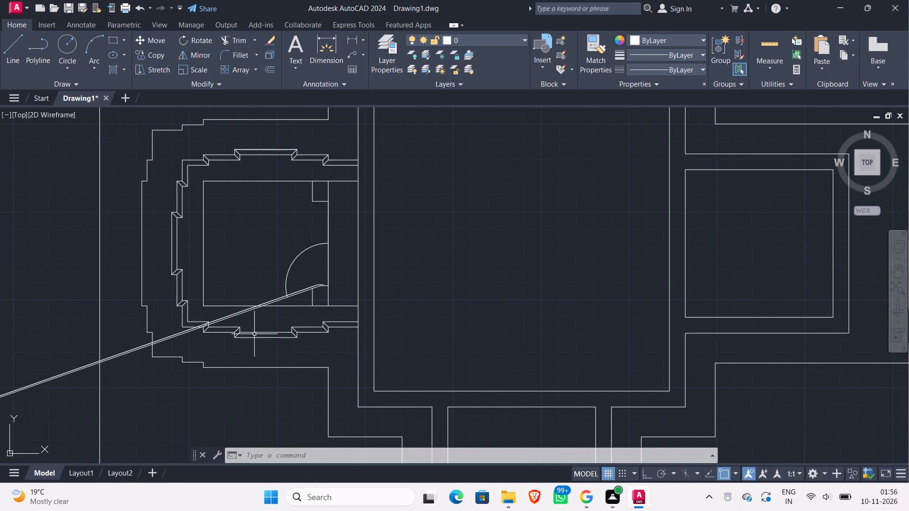
scroll(202, 351, down, 2)
scroll(183, 393, down, 2)
middle_drag(186, 391, 332, 283)
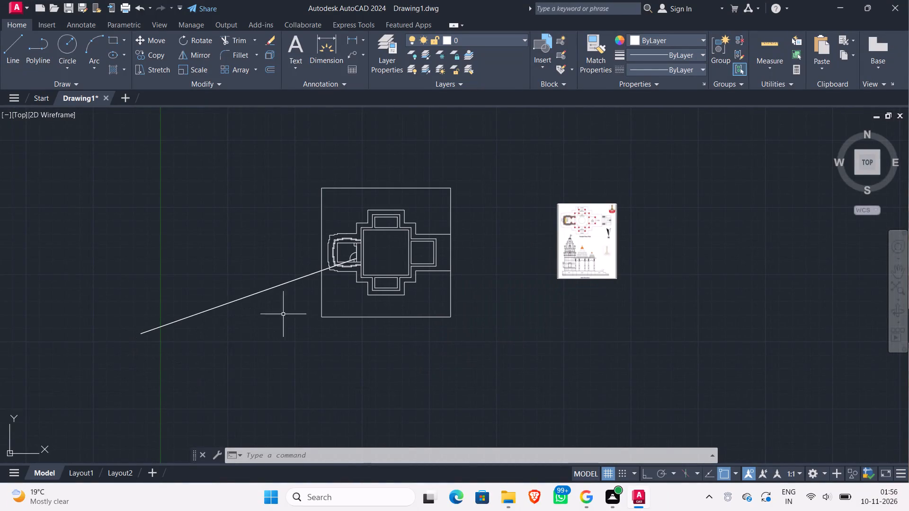
scroll(271, 308, up, 2)
scroll(430, 229, up, 1)
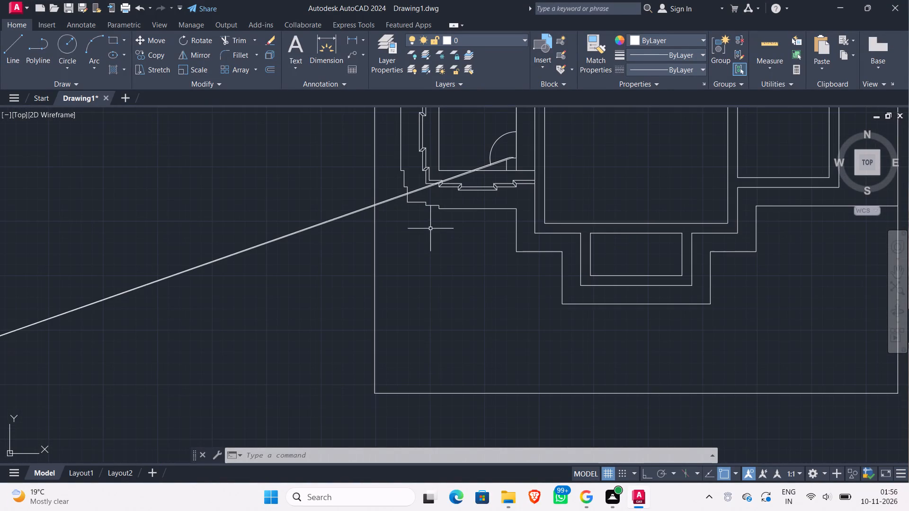
scroll(478, 175, up, 4)
middle_drag(423, 180, 423, 184)
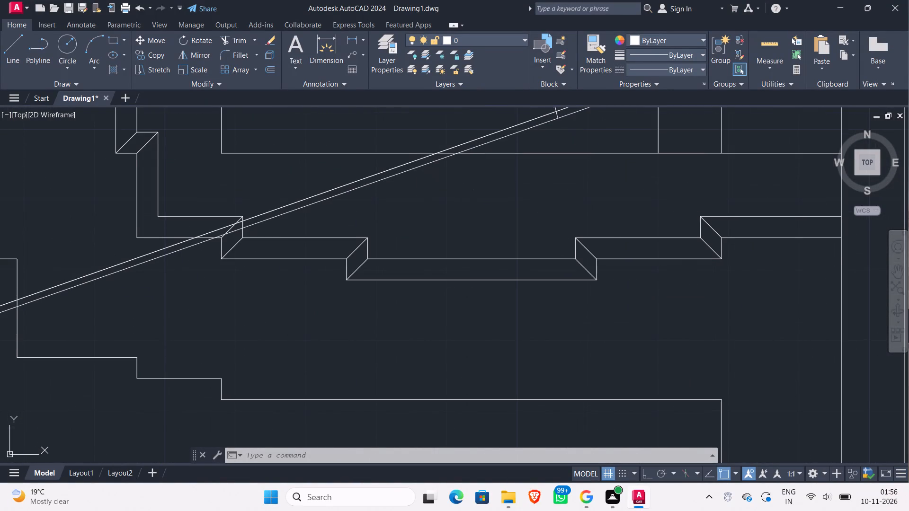
middle_drag(423, 184, 428, 244)
scroll(428, 245, up, 1)
click(389, 254)
click(343, 223)
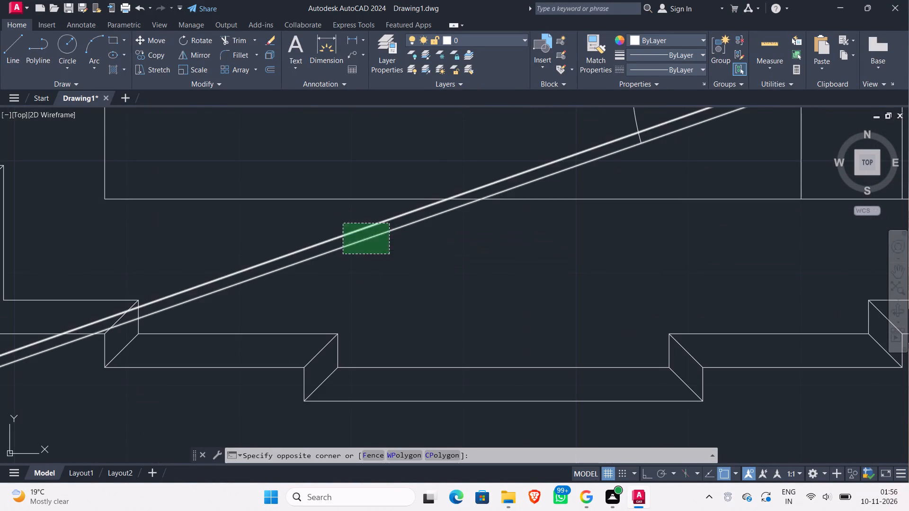
scroll(437, 277, down, 3)
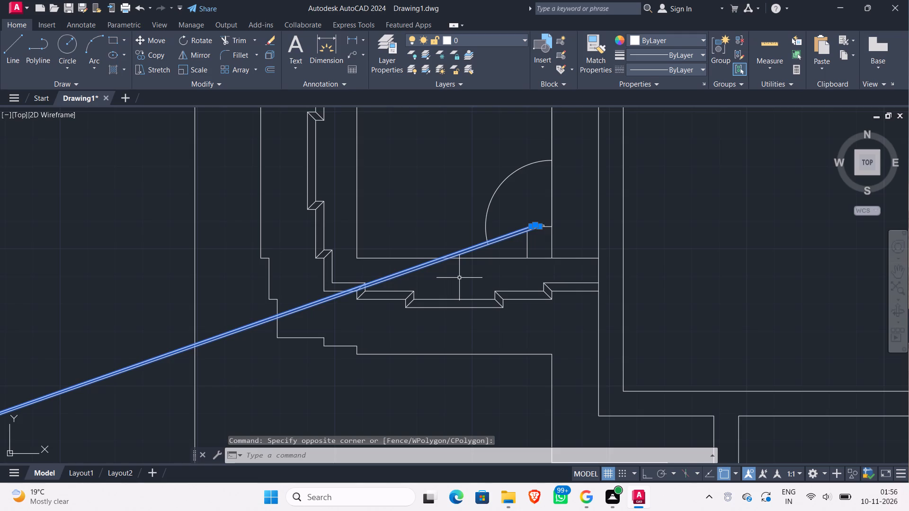
scroll(460, 278, down, 2)
scroll(460, 278, up, 3)
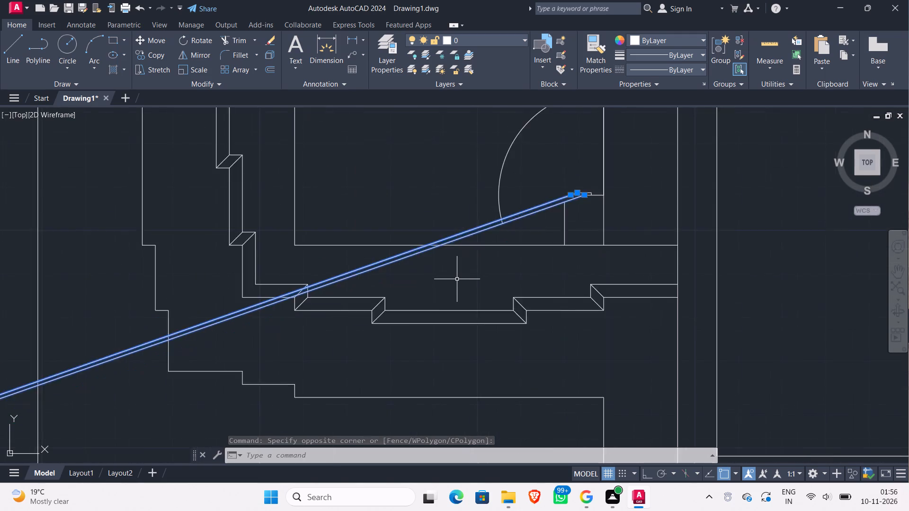
scroll(457, 279, up, 1)
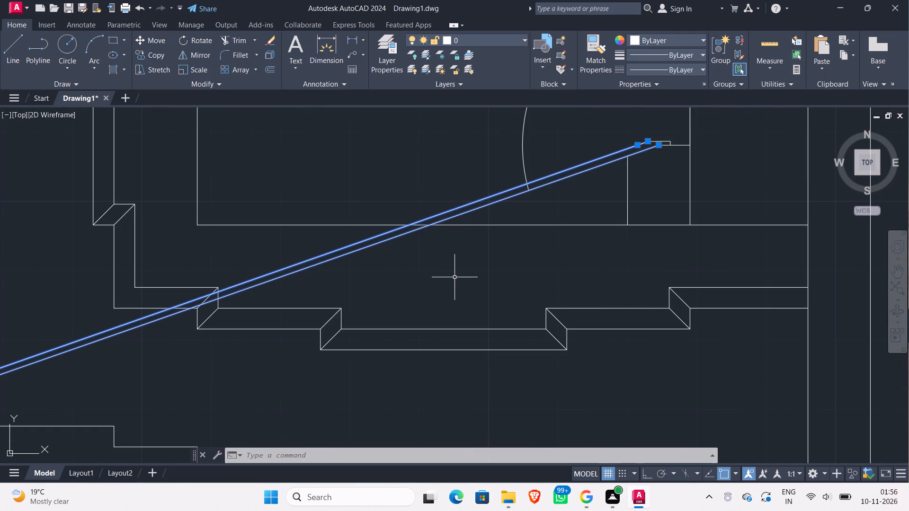
middle_drag(434, 272, 419, 355)
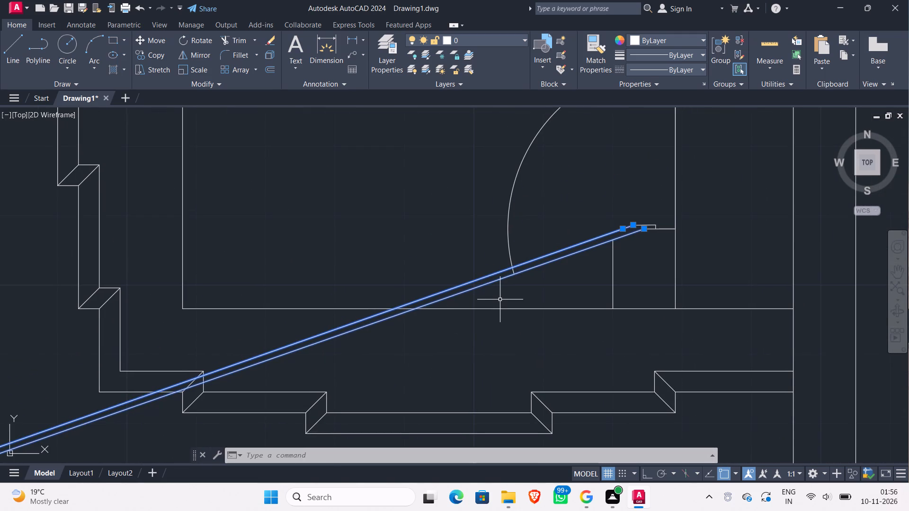
key(Escape)
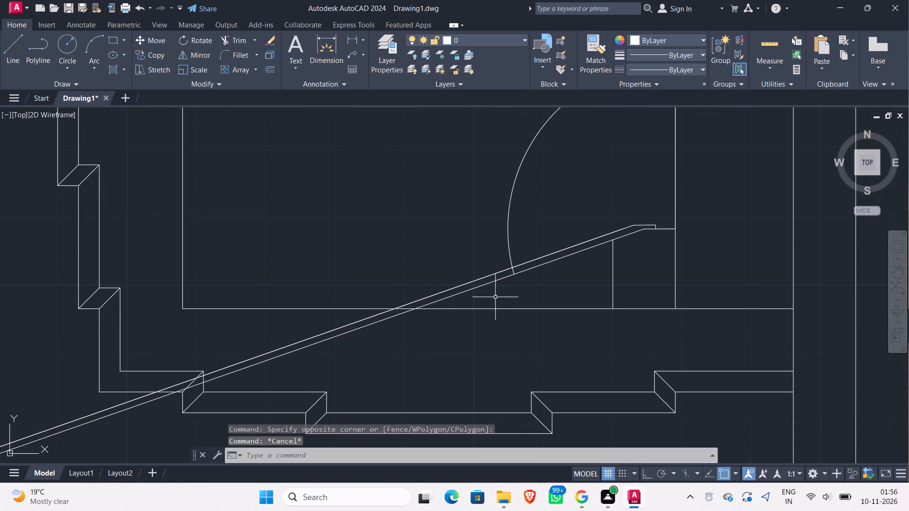
Trim both southern leaf lines where they run past the swing arc to the southwest.
text(tr)
key(Return)
key(Return)
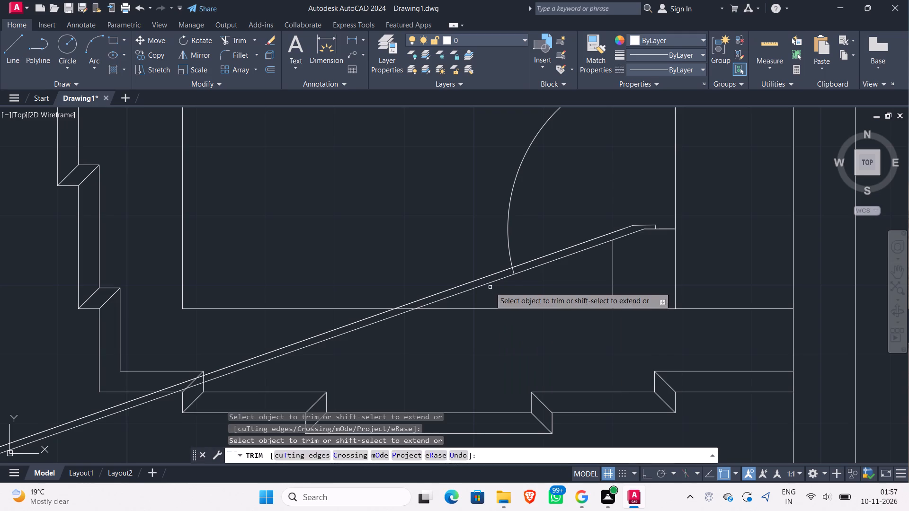
click(490, 287)
click(474, 270)
key(Escape)
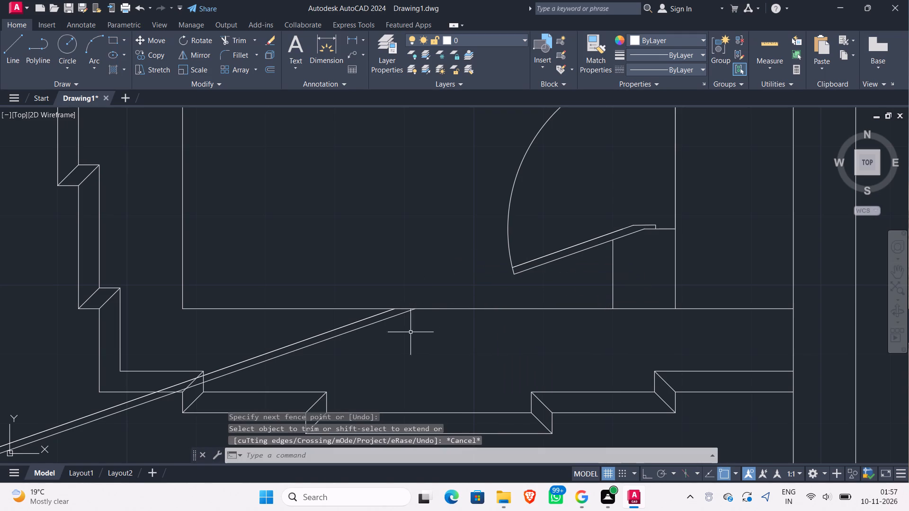
Erase the leftover leaf line pieces southwest of the chamber's southern wall line.
click(354, 349)
click(271, 339)
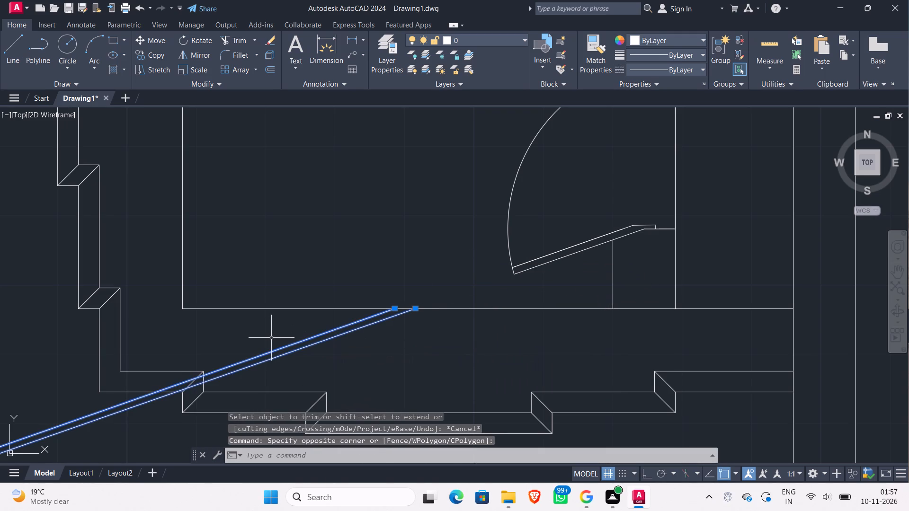
key(Delete)
Mirror the southern leaf, its hinge end and swing arc about a horizontal line through the arc's east end, keeping the originals.
scroll(316, 360, down, 4)
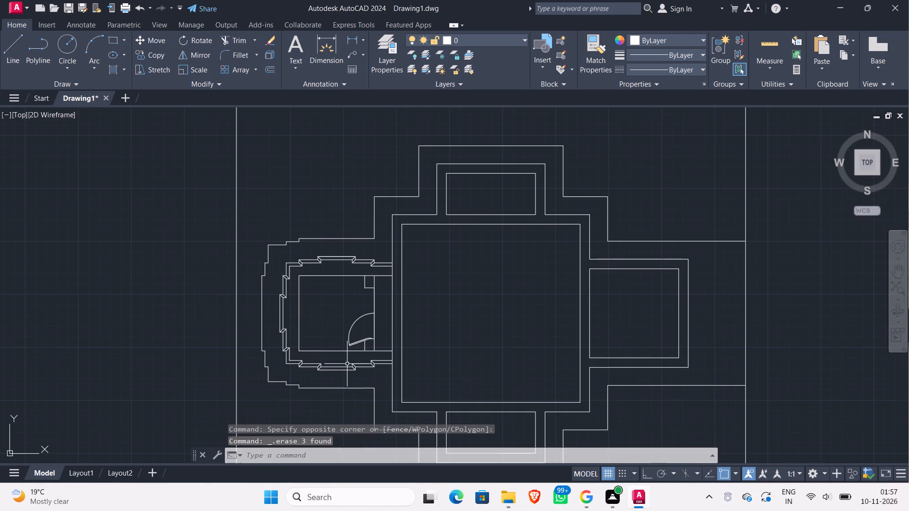
scroll(370, 338, up, 4)
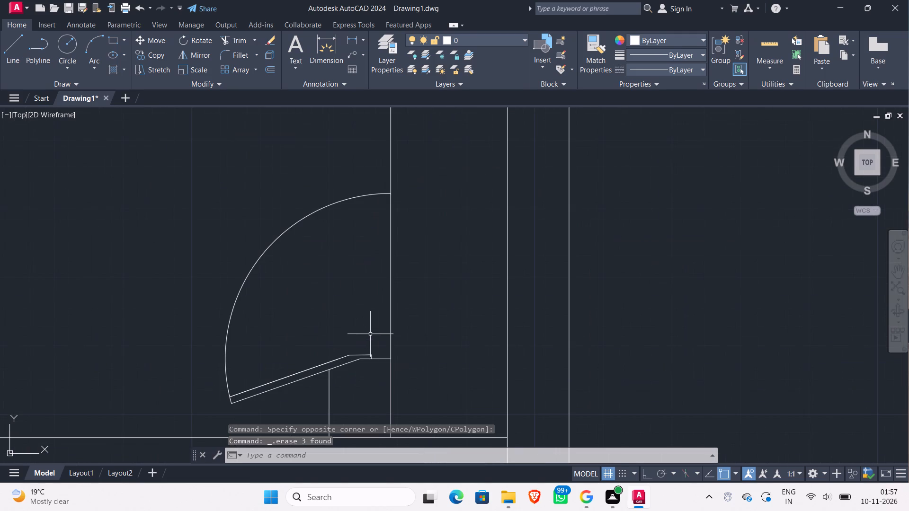
scroll(325, 291, down, 1)
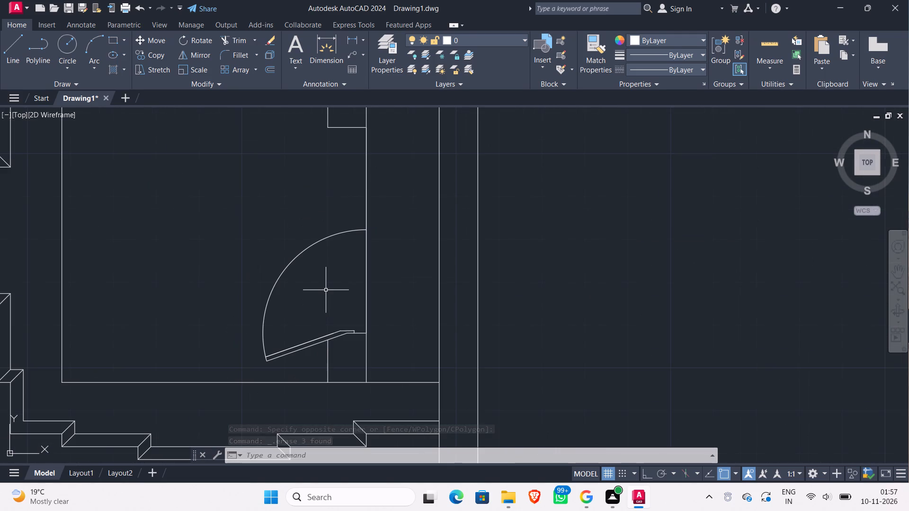
click(302, 368)
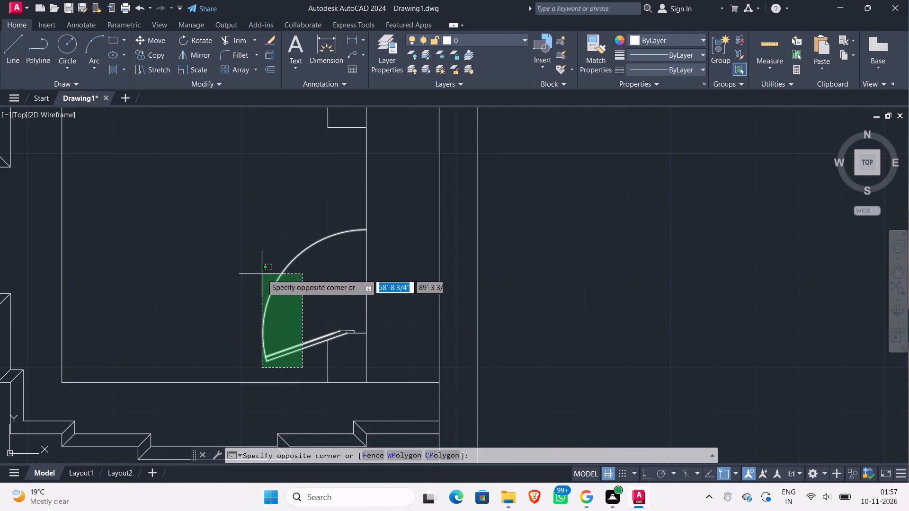
click(262, 274)
scroll(365, 312, up, 3)
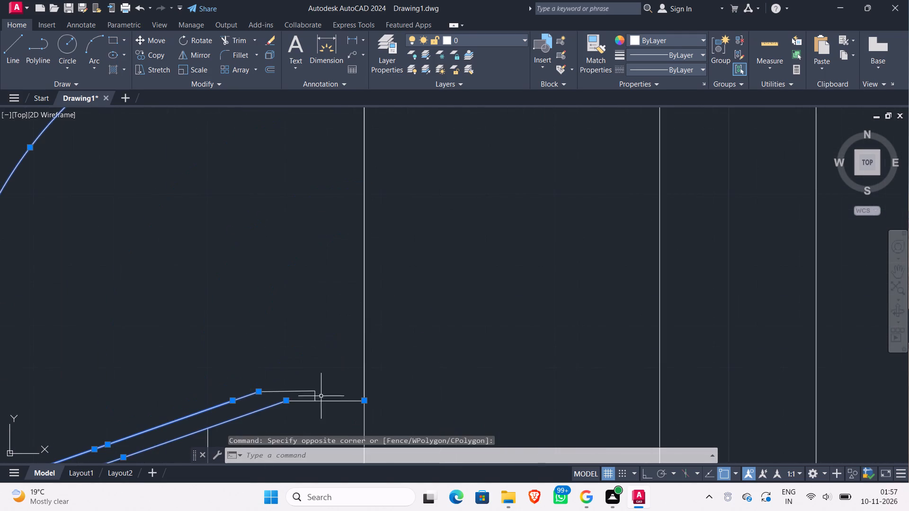
click(323, 395)
click(300, 384)
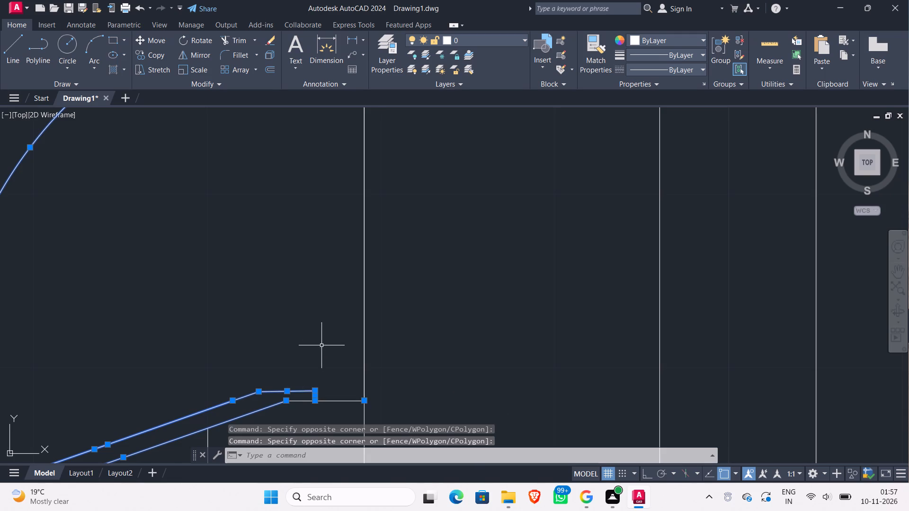
scroll(339, 365, up, 2)
scroll(339, 365, down, 2)
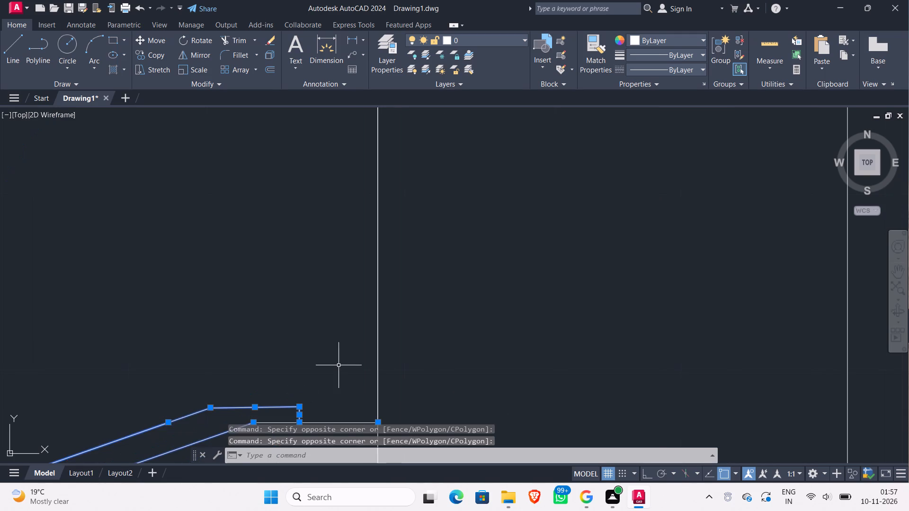
scroll(339, 365, down, 2)
scroll(312, 314, down, 2)
middle_click(312, 316)
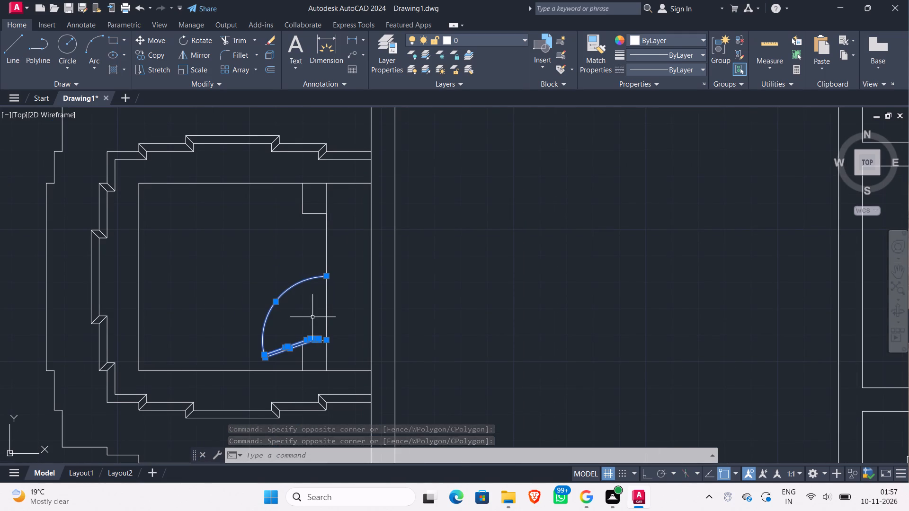
click(189, 54)
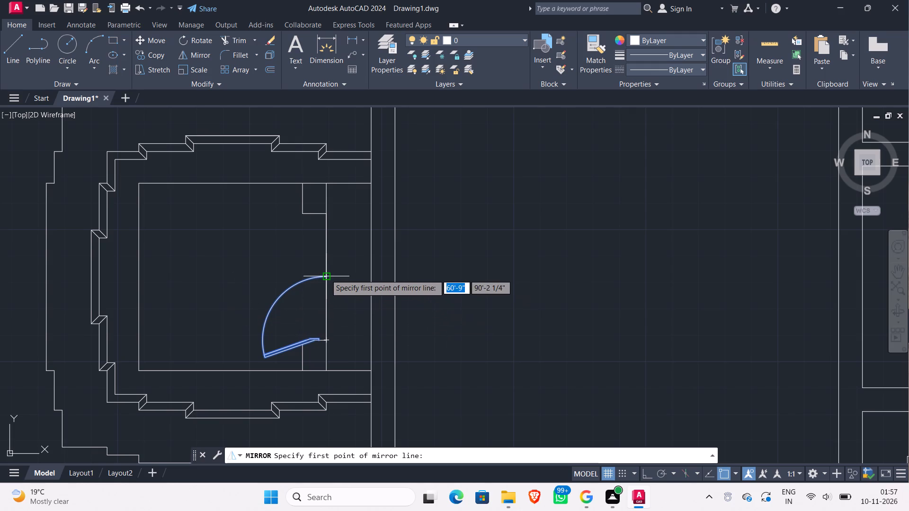
click(325, 274)
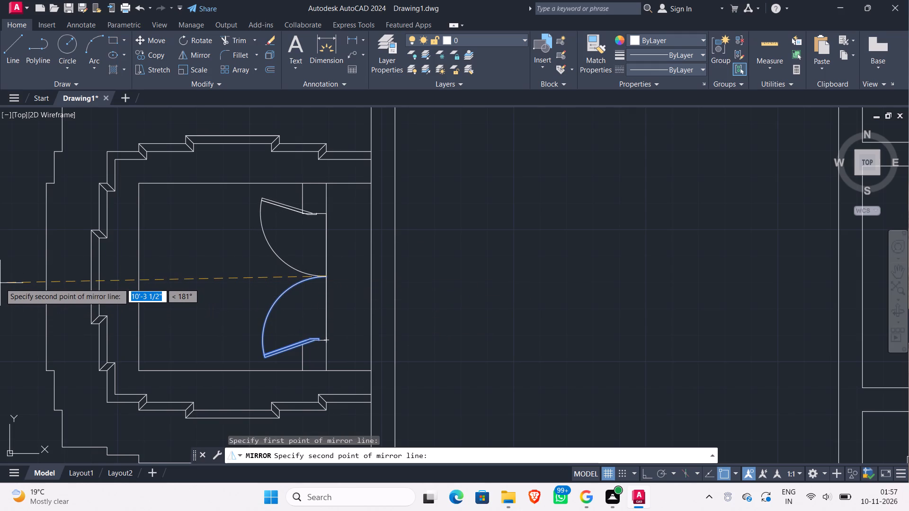
key(F8)
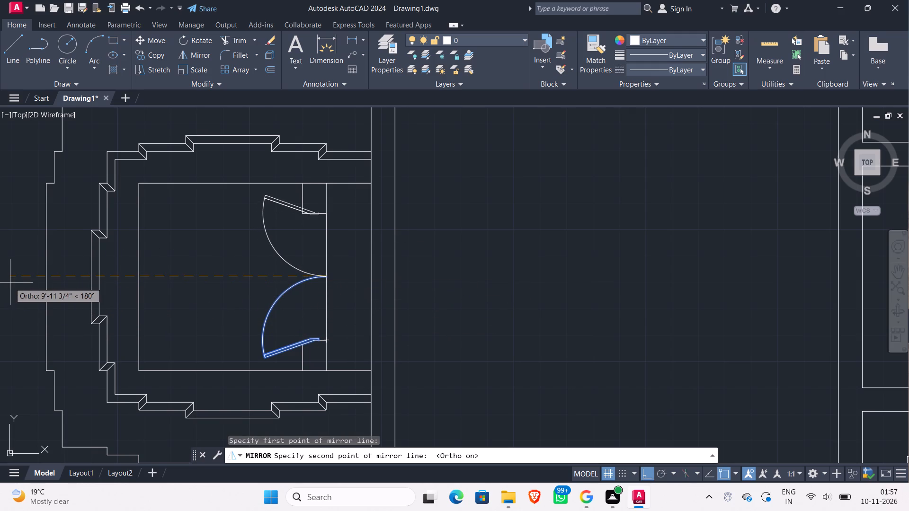
middle_drag(10, 282, 98, 278)
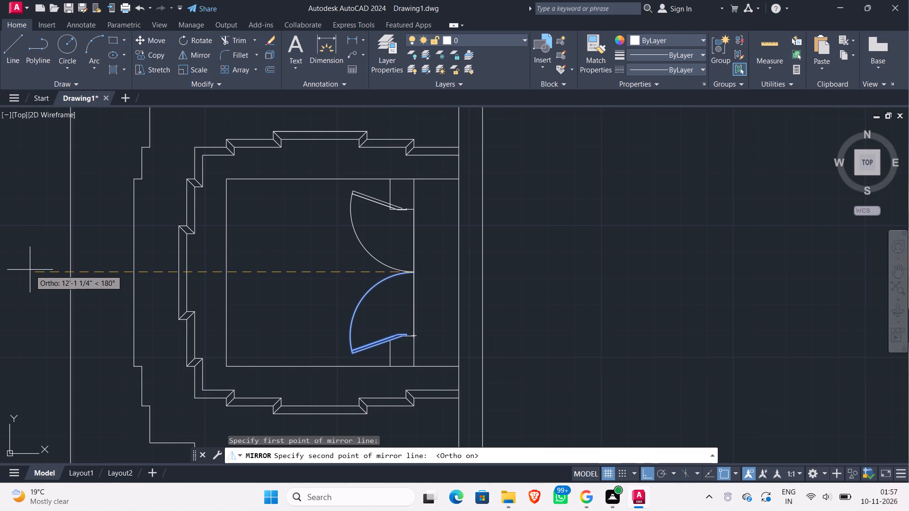
click(30, 270)
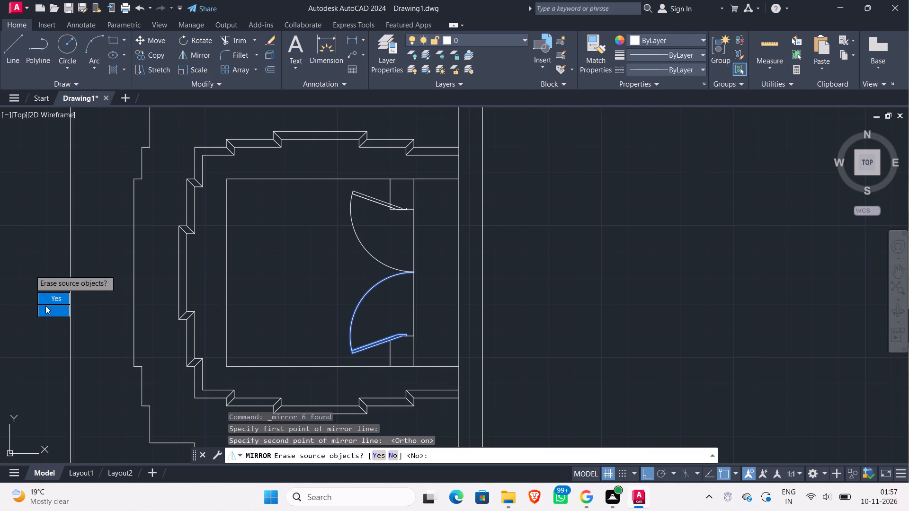
click(48, 309)
key(Escape)
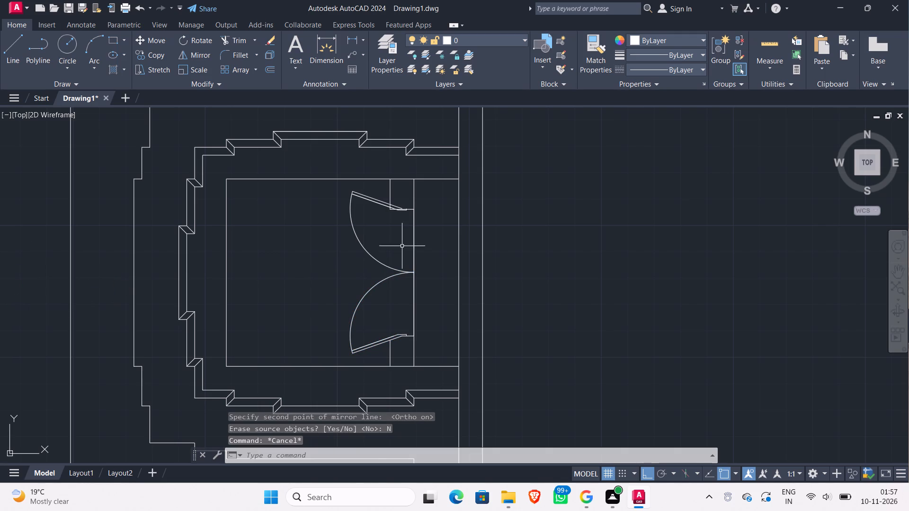
Trim the northern jamb's west and south edges where the mirrored leaf and its hinge end overlap them.
scroll(399, 233, up, 3)
text(tr)
key(Return)
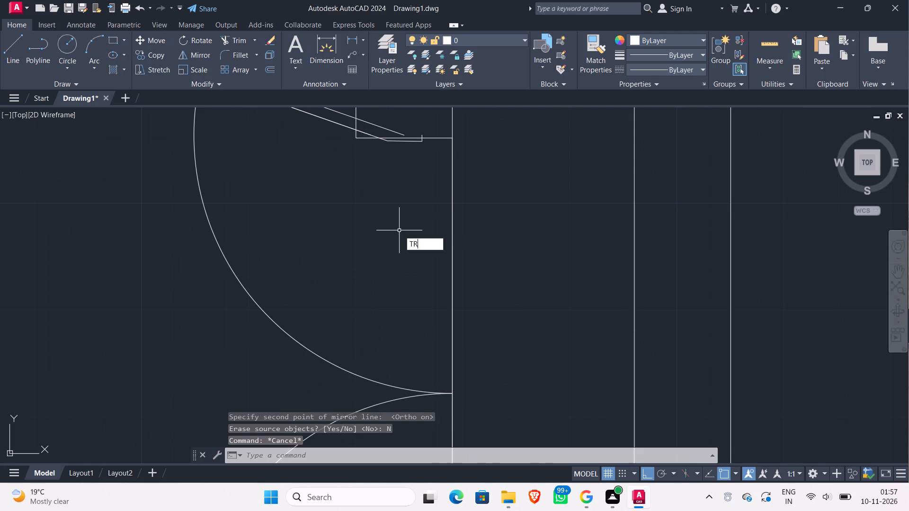
key(Return)
middle_drag(391, 214, 382, 307)
scroll(397, 214, up, 2)
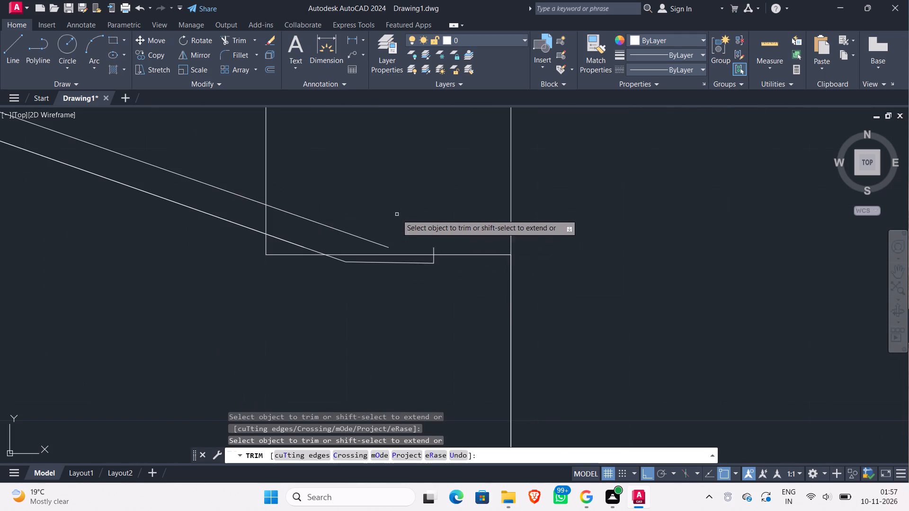
click(255, 247)
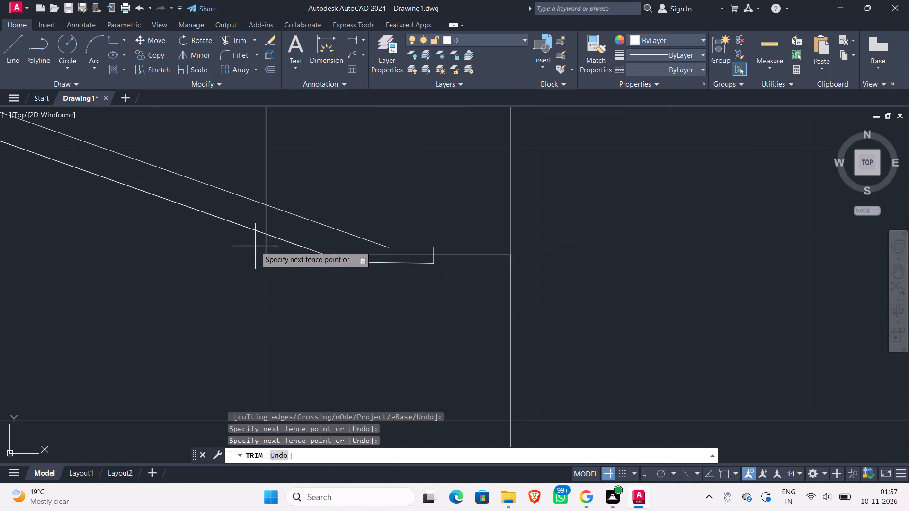
click(289, 264)
click(252, 215)
click(290, 228)
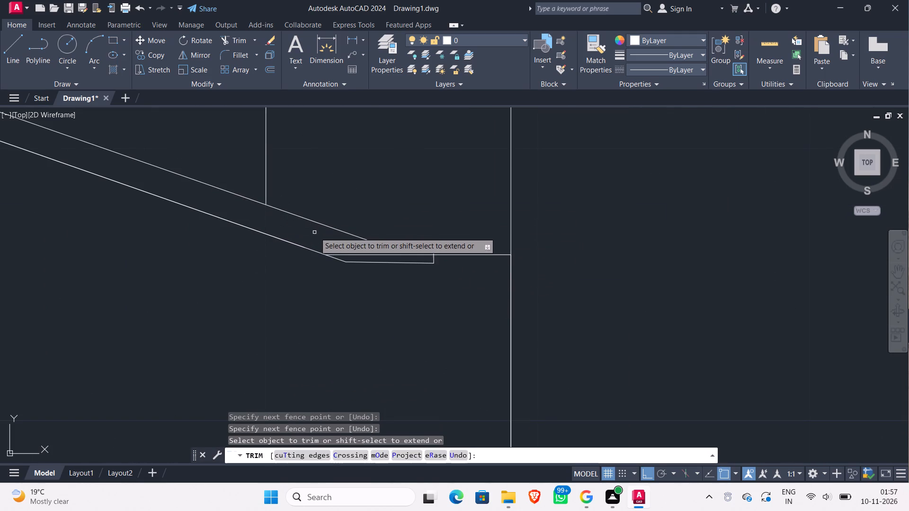
click(336, 250)
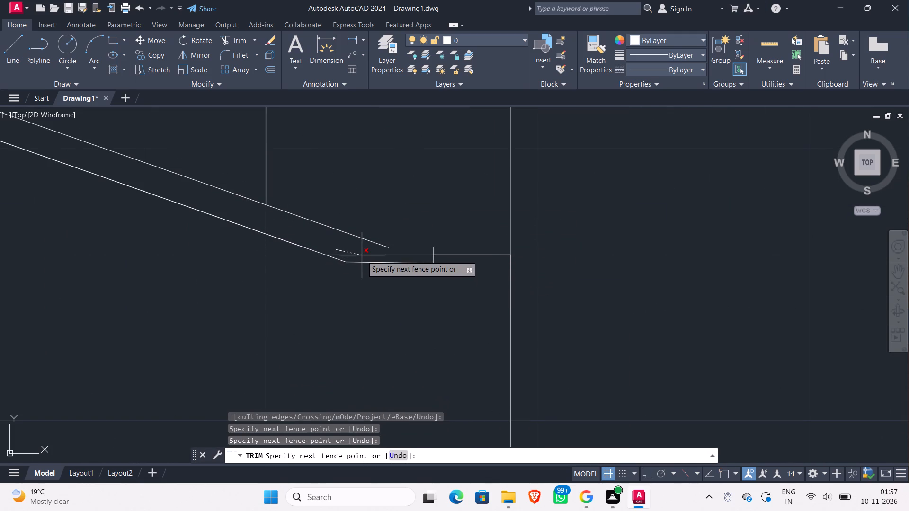
click(362, 255)
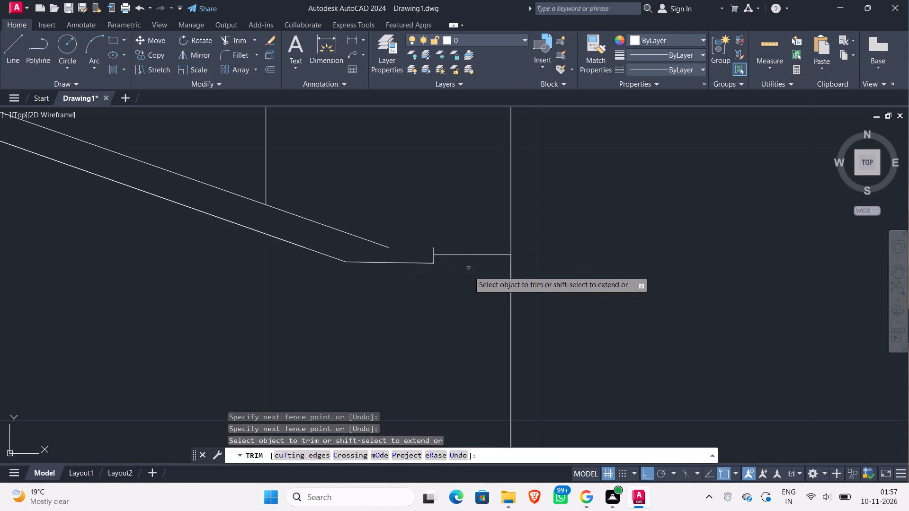
Examine both leaves of the double door and their hinge ends at the jambs.
middle_drag(461, 266, 356, 281)
scroll(354, 284, down, 1)
middle_drag(354, 285, 232, 283)
scroll(233, 288, down, 2)
middle_drag(223, 335, 198, 243)
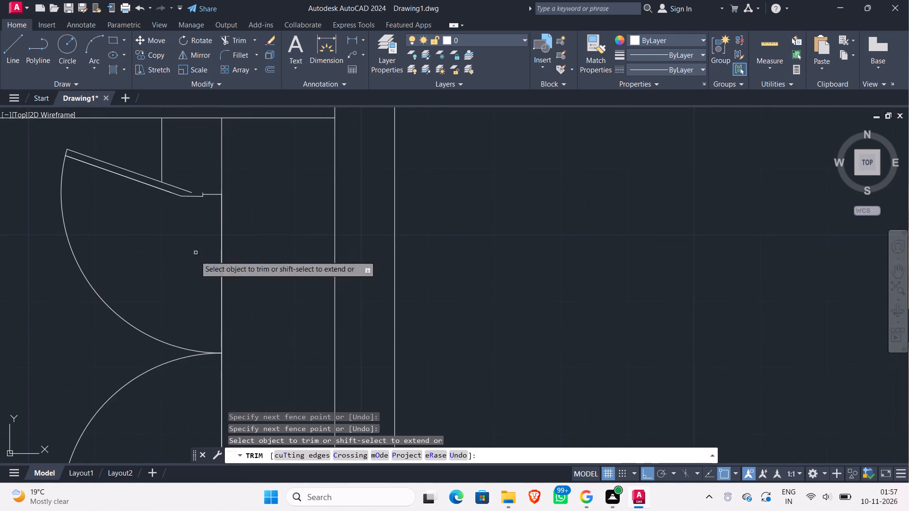
middle_drag(196, 379, 202, 311)
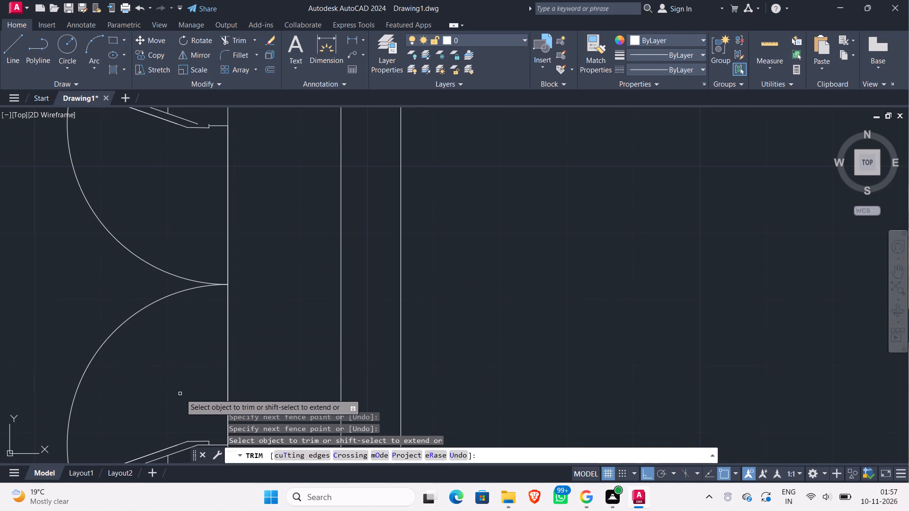
middle_drag(187, 383, 184, 416)
middle_drag(191, 255, 182, 352)
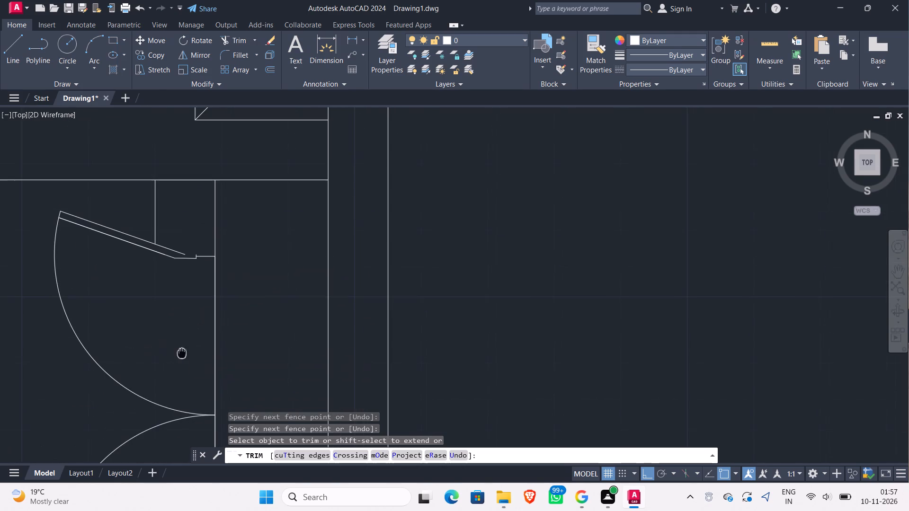
scroll(189, 272, up, 1)
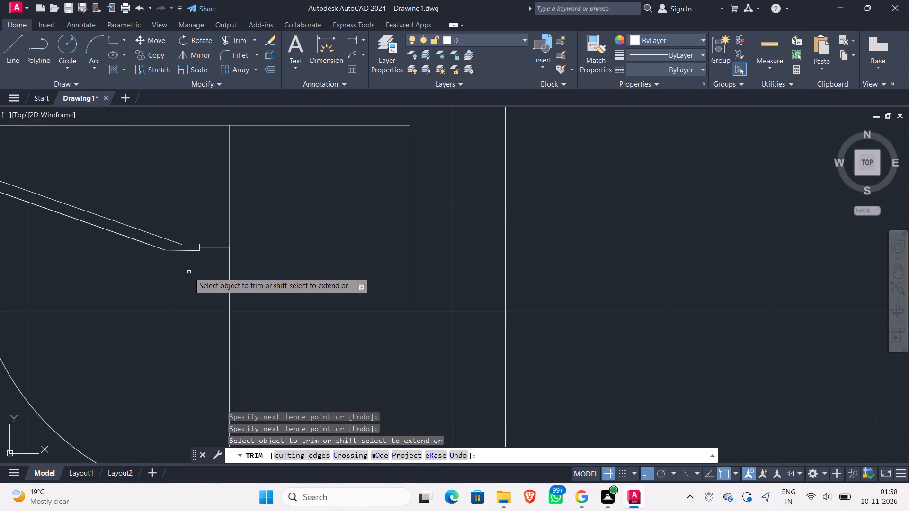
key(Escape)
Draw a line about 3 1/4" long from the northern leaf's outer line to the north end of its hinge-end return.
key(l)
key(Return)
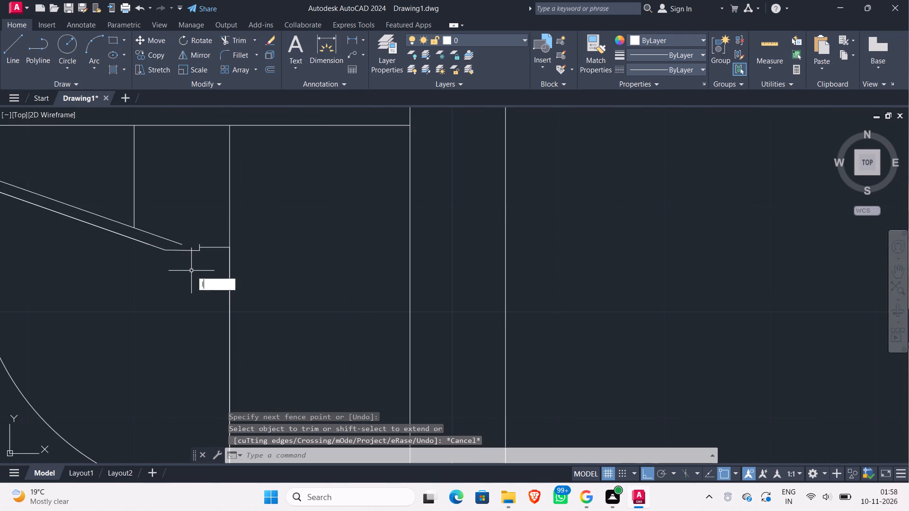
click(166, 238)
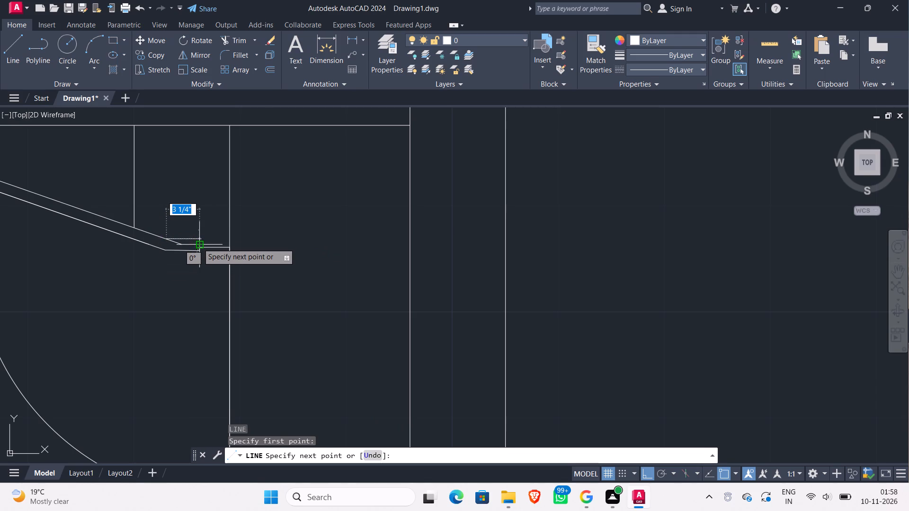
scroll(198, 243, up, 2)
key(F8)
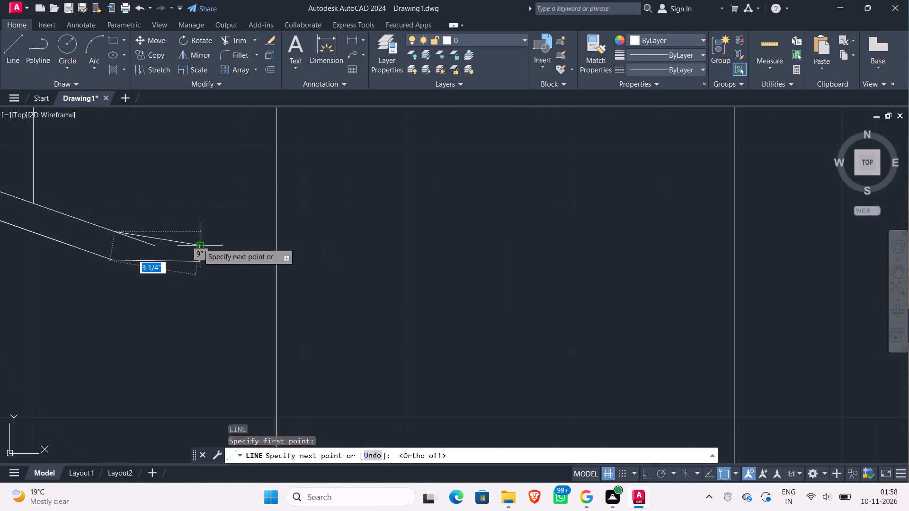
scroll(198, 243, up, 2)
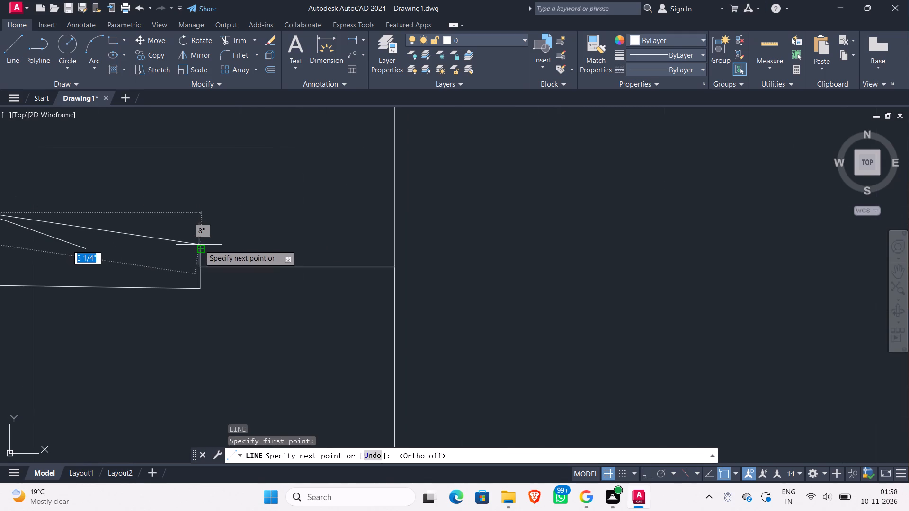
click(200, 249)
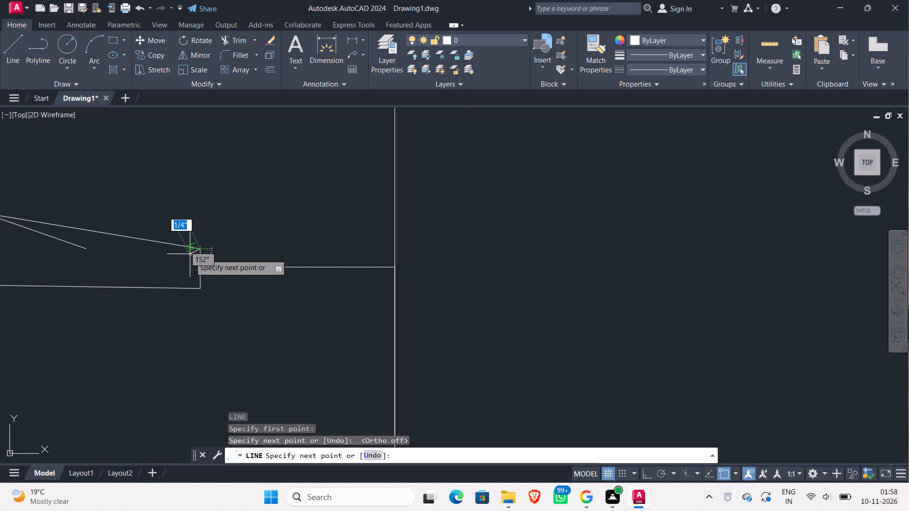
text(tr)
key(Return)
key(Return)
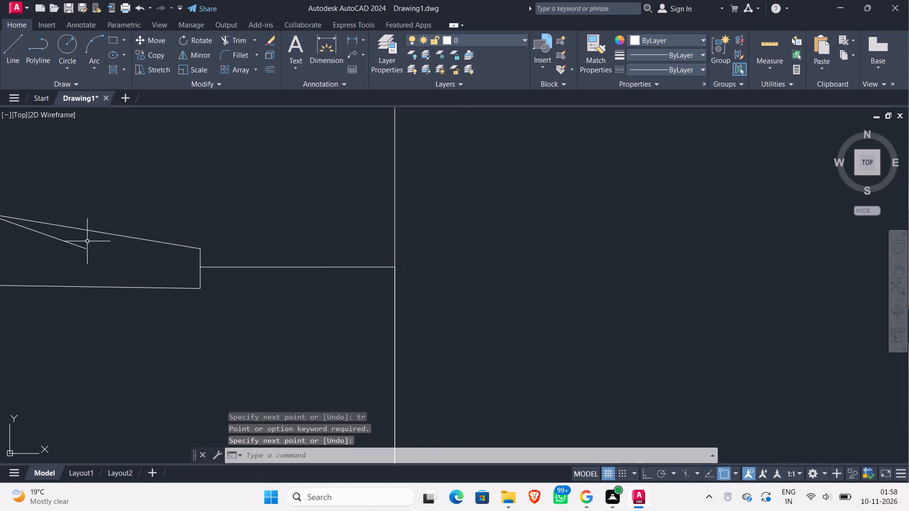
Trim away the stray sloping line inside the hinge end of the northern door leaf.
click(87, 241)
click(59, 247)
scroll(59, 247, down, 1)
key(Escape)
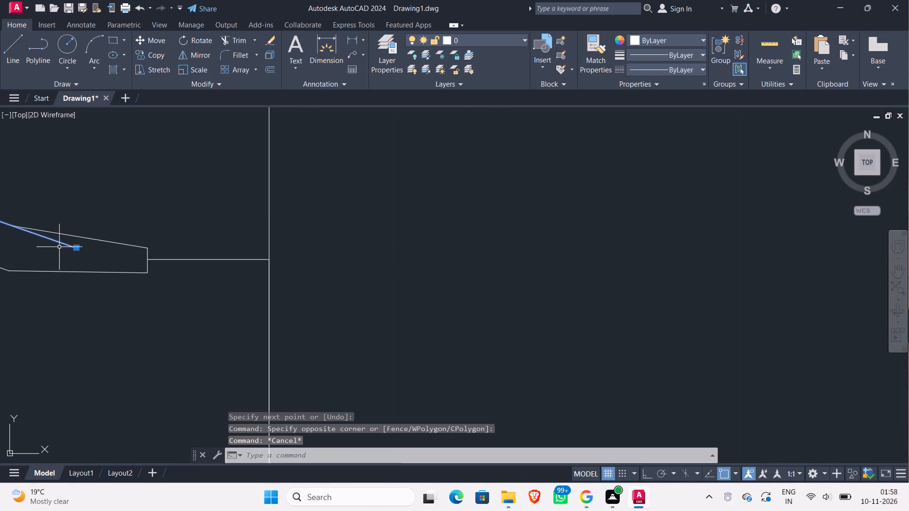
text(tr)
key(Return)
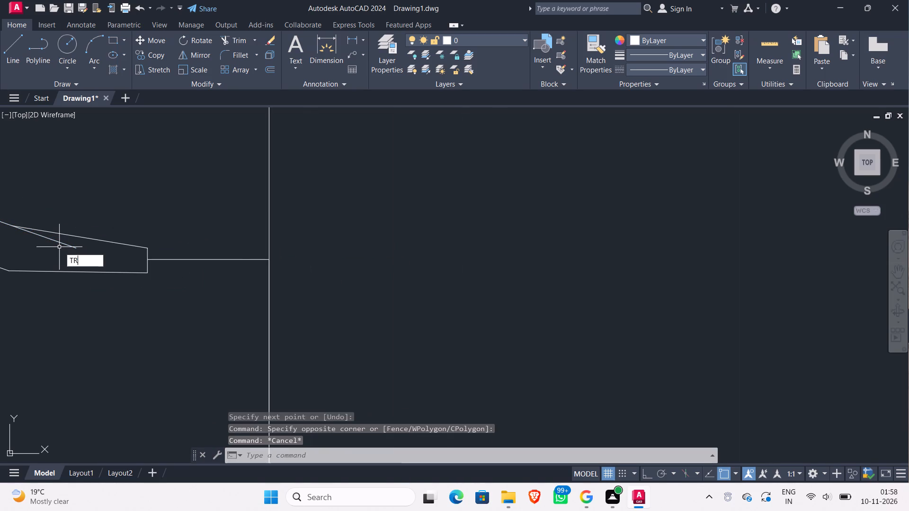
key(Return)
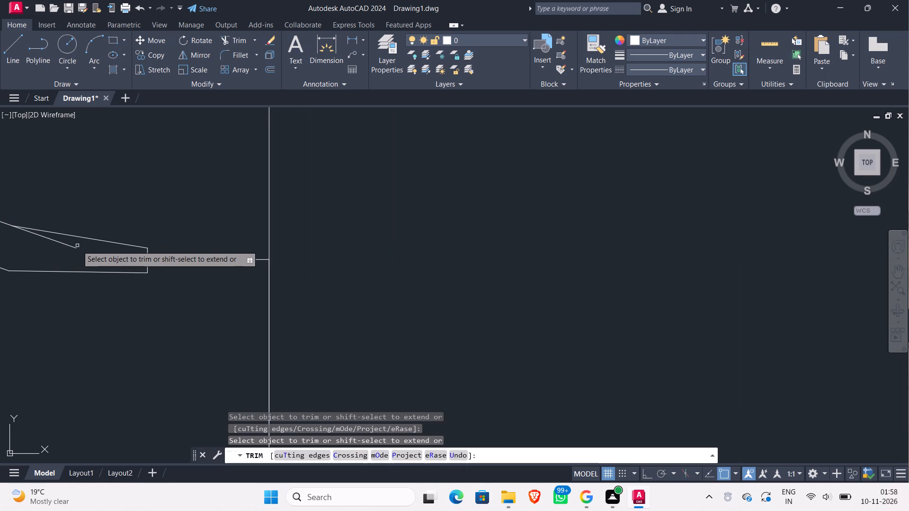
click(73, 246)
Trim away the short horizontal line between the northern leaf's hinge end and the jamb's east edge.
scroll(59, 251, down, 4)
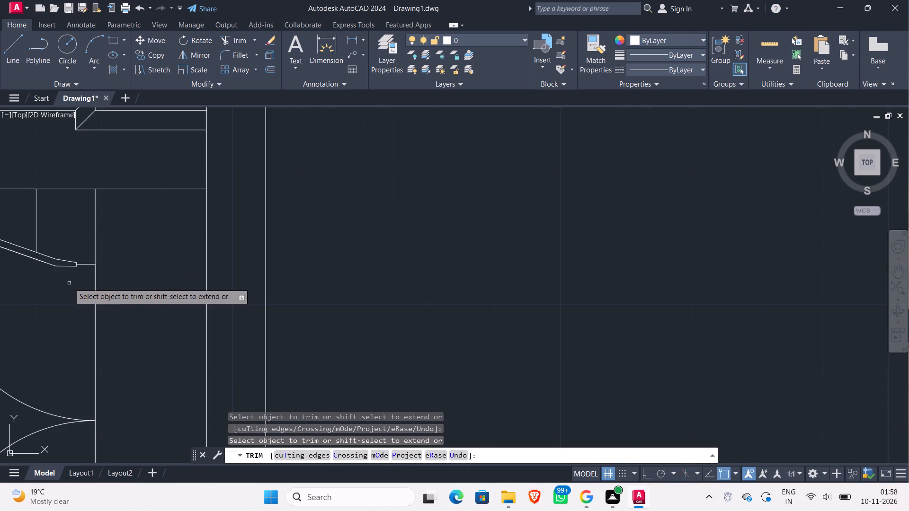
middle_drag(69, 283, 183, 278)
middle_drag(166, 295, 235, 258)
scroll(235, 258, down, 1)
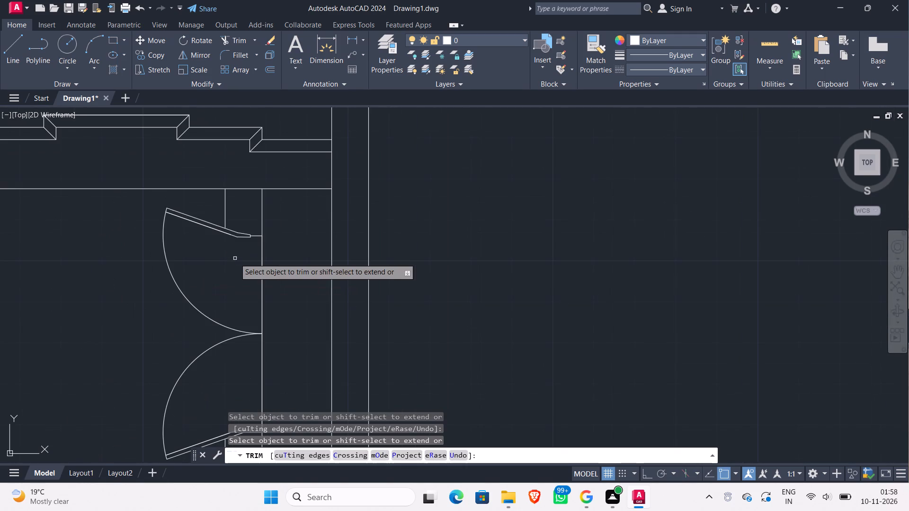
middle_drag(234, 273, 232, 203)
middle_drag(233, 203, 223, 264)
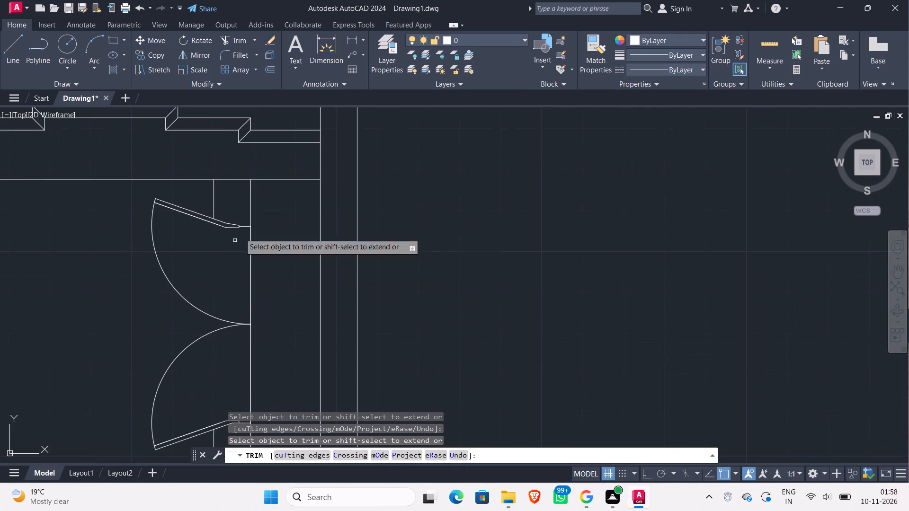
scroll(243, 222, up, 2)
click(240, 243)
click(247, 221)
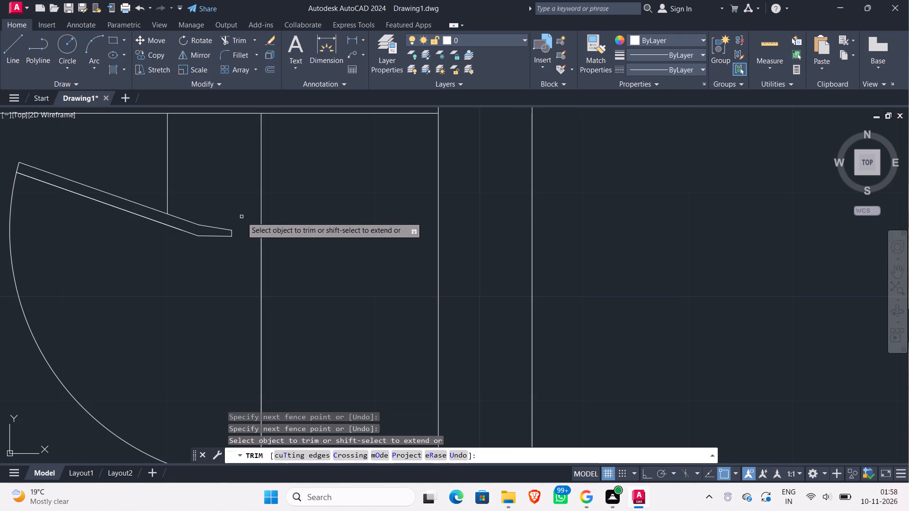
middle_drag(241, 217, 220, 240)
key(Escape)
Draw a horizontal line from the northeast corner of the northern leaf's hinge end to the jamb's east edge.
key(l)
key(Return)
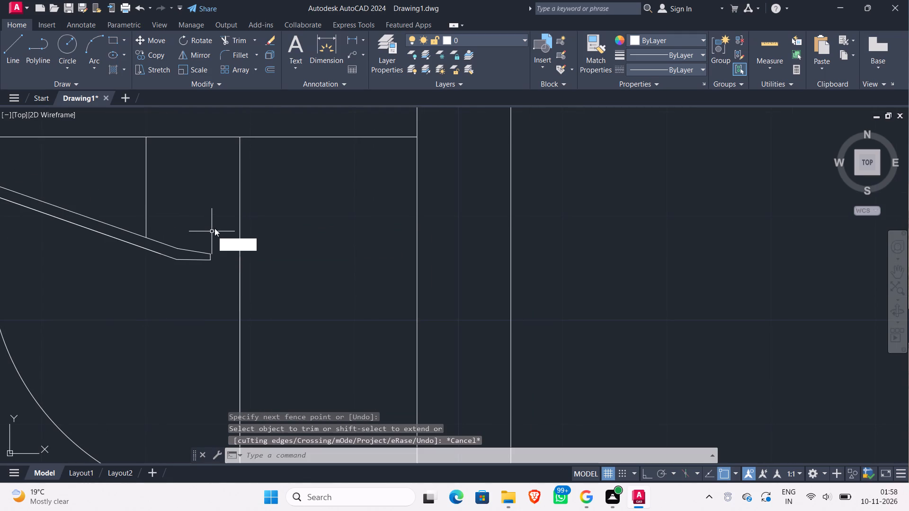
scroll(214, 229, up, 2)
click(201, 294)
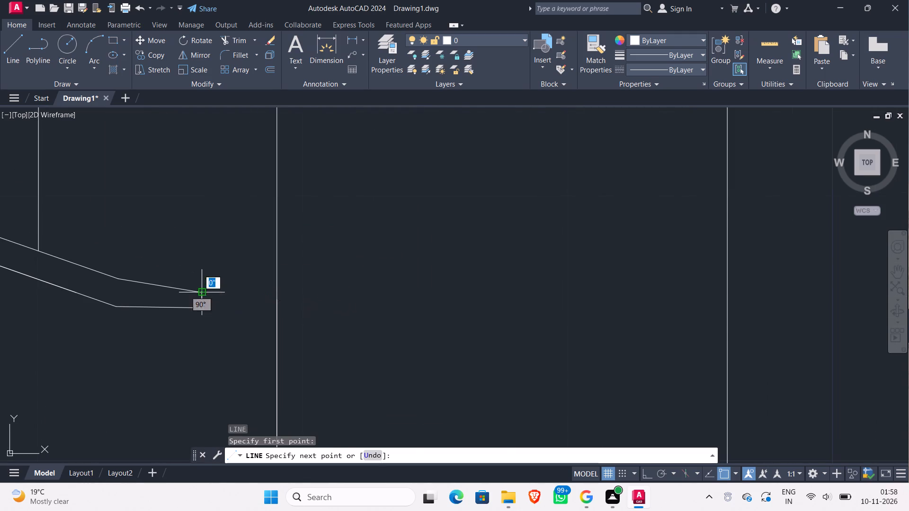
click(275, 292)
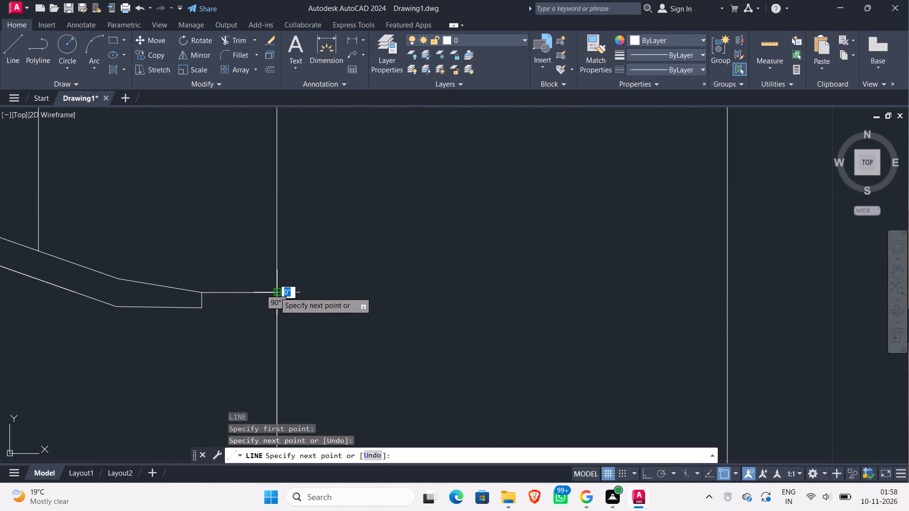
key(Escape)
Compare the drafted double door with the Garbh Grah doorway in the reference image.
scroll(210, 349, down, 3)
middle_drag(207, 355, 230, 288)
scroll(229, 317, down, 1)
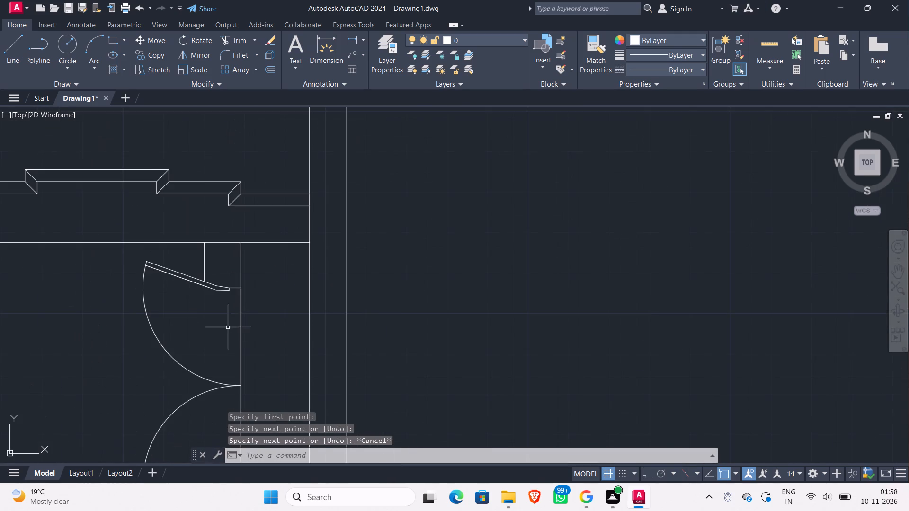
middle_drag(222, 342, 242, 260)
middle_drag(211, 389, 242, 338)
scroll(254, 324, down, 2)
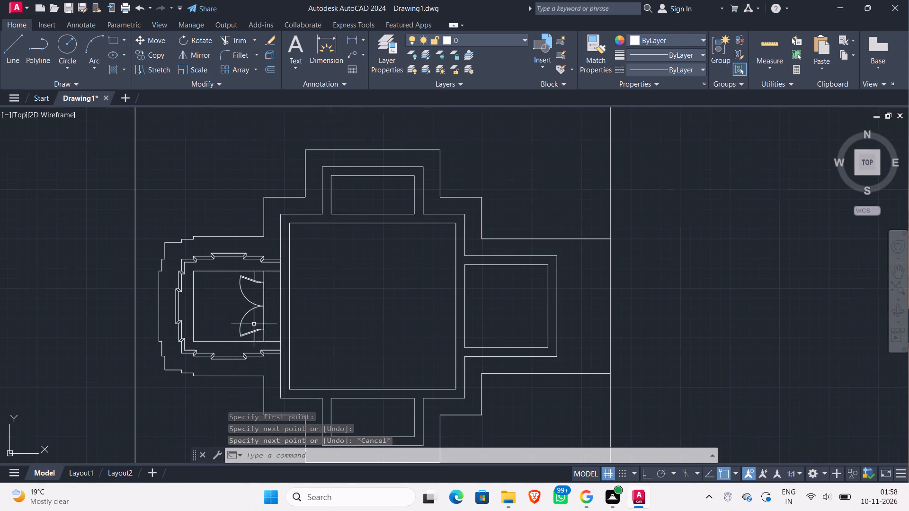
scroll(254, 324, down, 1)
scroll(366, 318, down, 1)
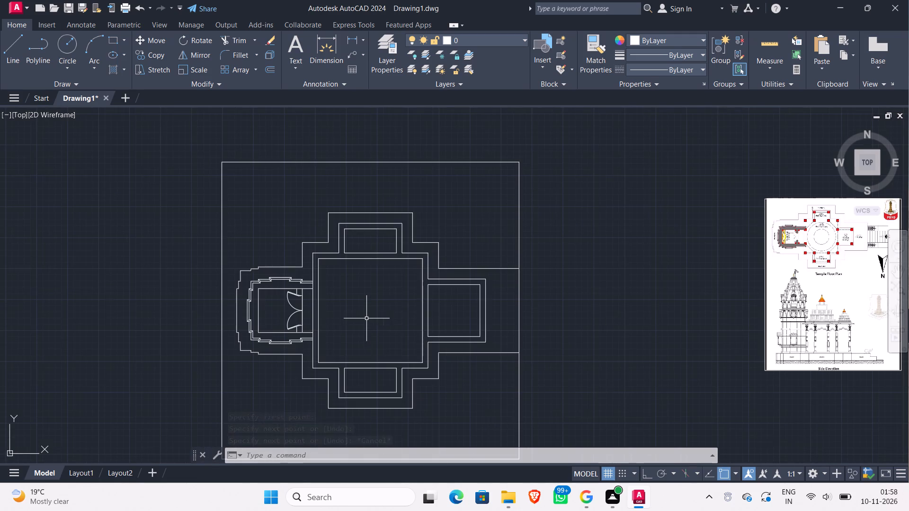
scroll(780, 232, up, 2)
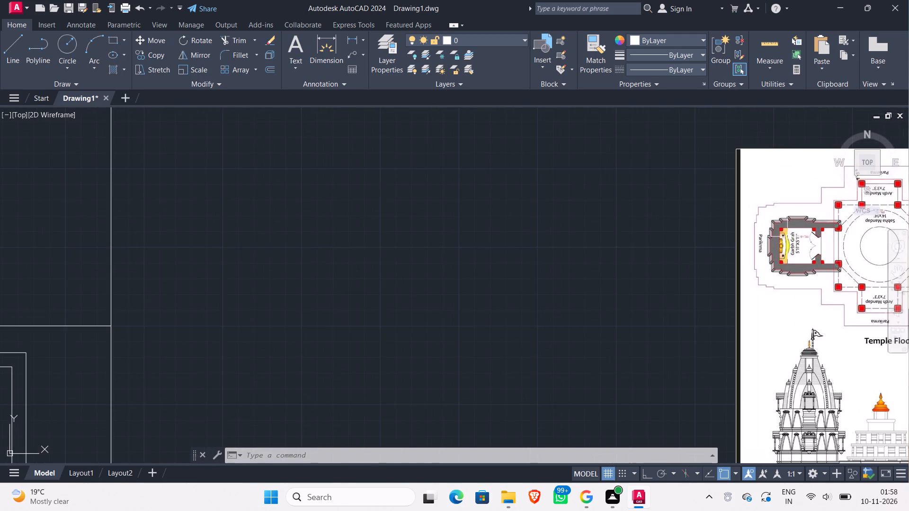
scroll(806, 244, up, 2)
scroll(844, 252, up, 2)
scroll(706, 287, down, 2)
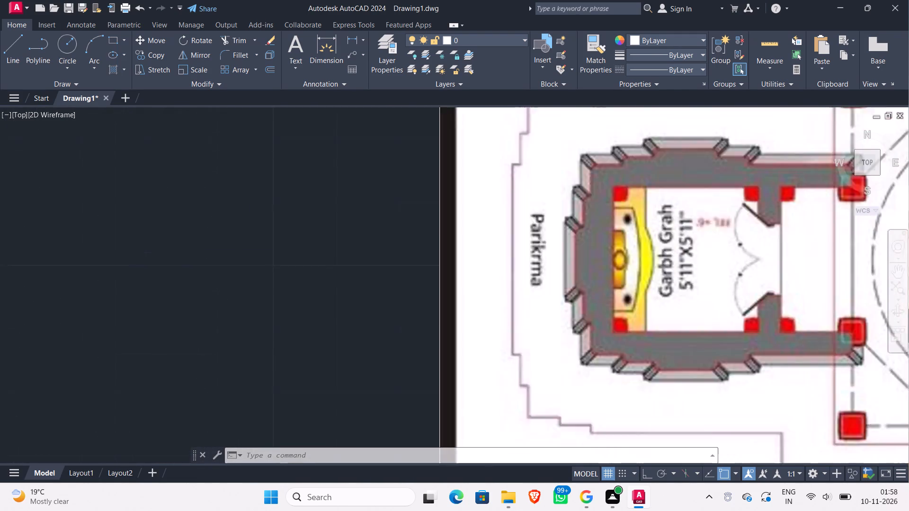
scroll(689, 296, down, 1)
middle_drag(242, 325, 643, 241)
scroll(447, 266, down, 4)
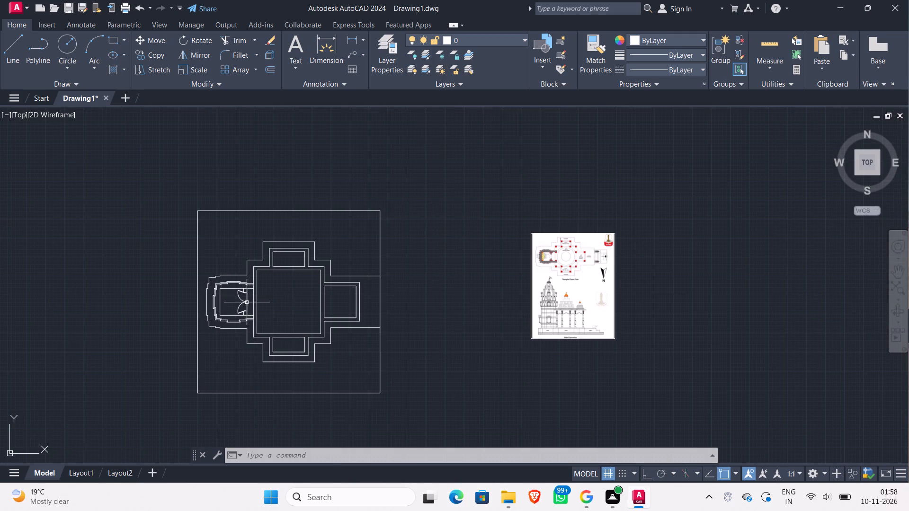
scroll(242, 300, up, 6)
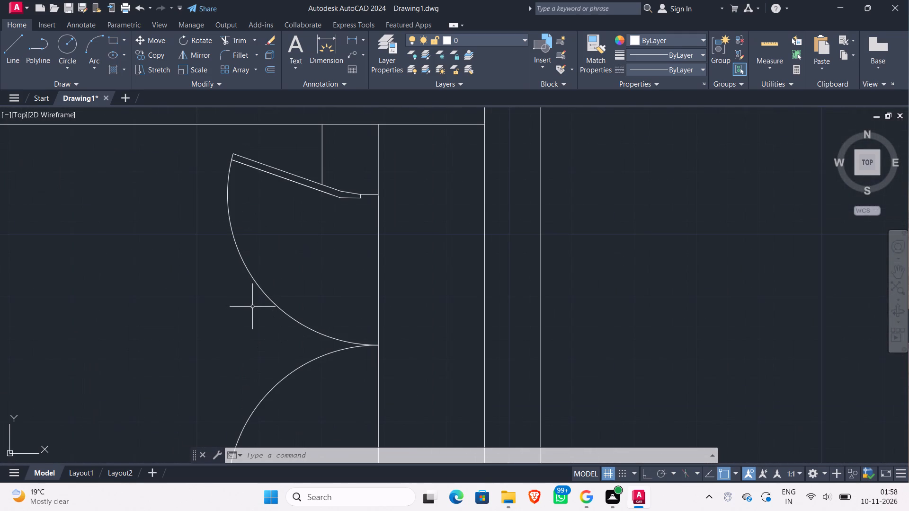
Draw a circle of about 1/2" radius centred on the northern leaf's swing arc, near the arc's middle.
key(c)
key(i)
key(r)
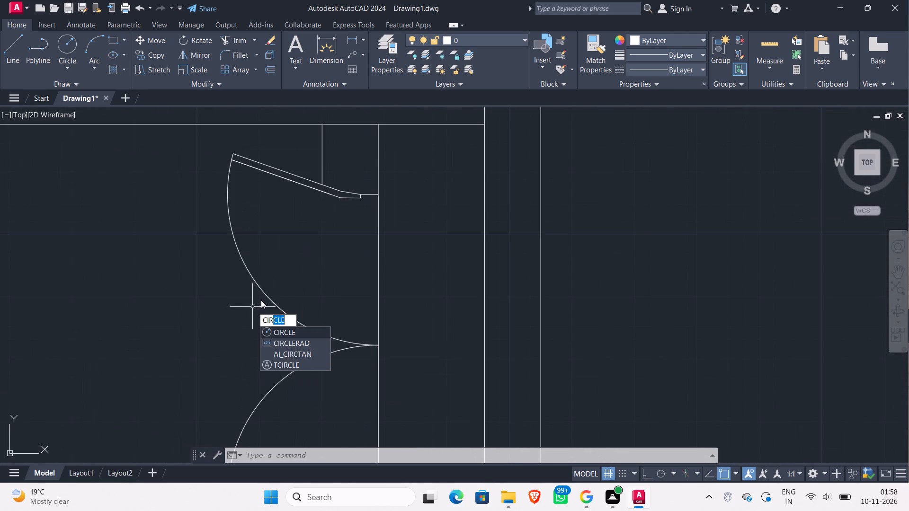
key(Return)
scroll(265, 300, up, 2)
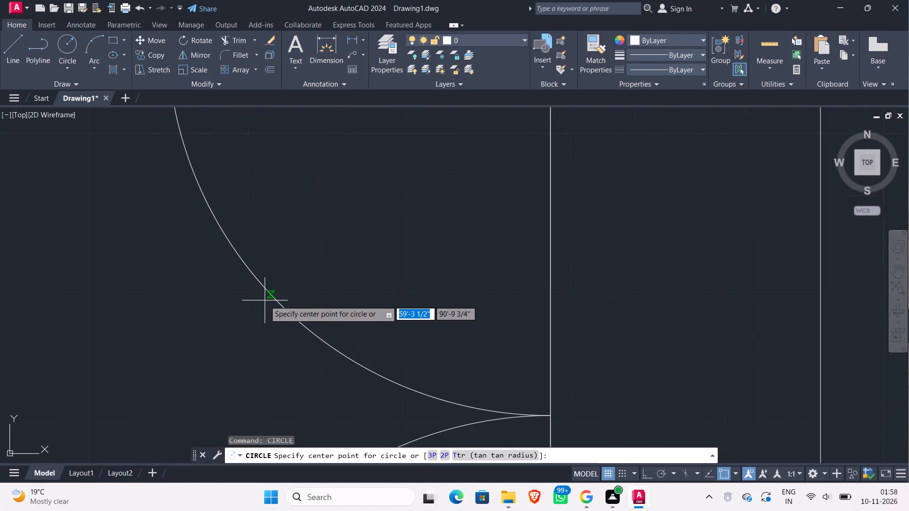
click(268, 292)
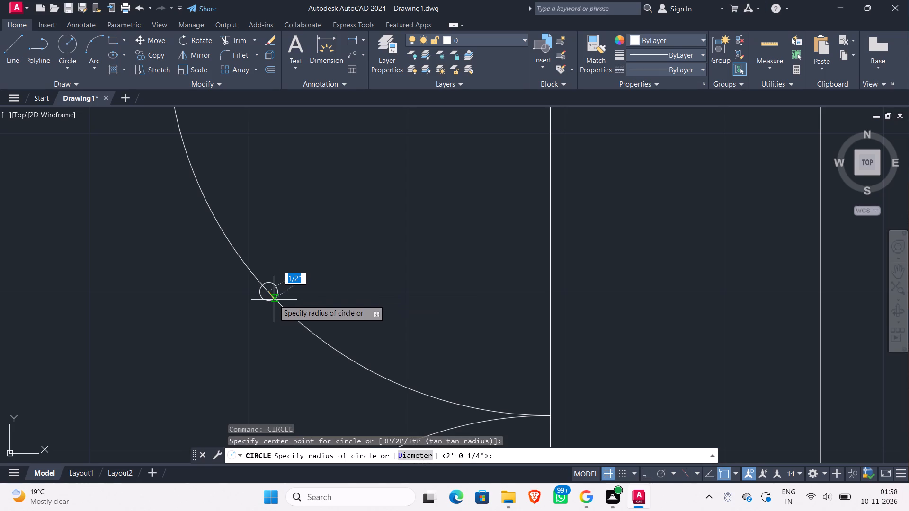
click(273, 298)
scroll(271, 334, down, 2)
middle_drag(271, 334, 280, 230)
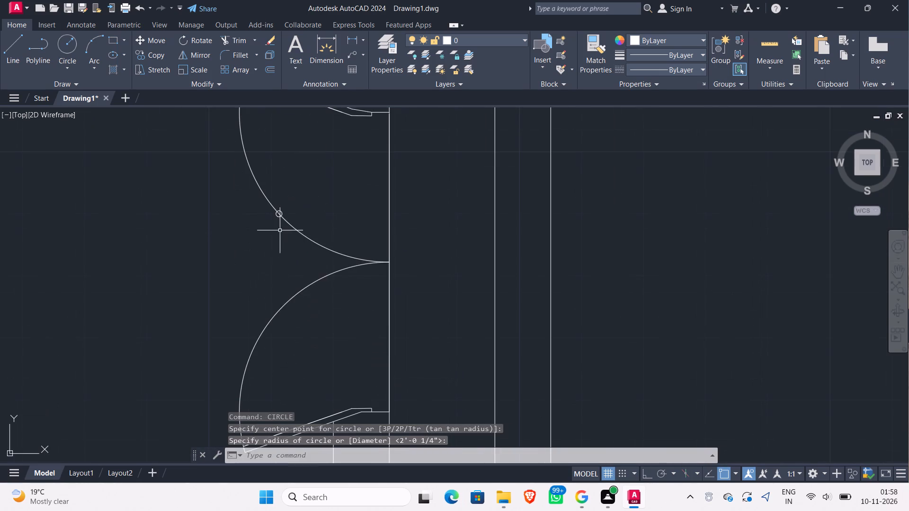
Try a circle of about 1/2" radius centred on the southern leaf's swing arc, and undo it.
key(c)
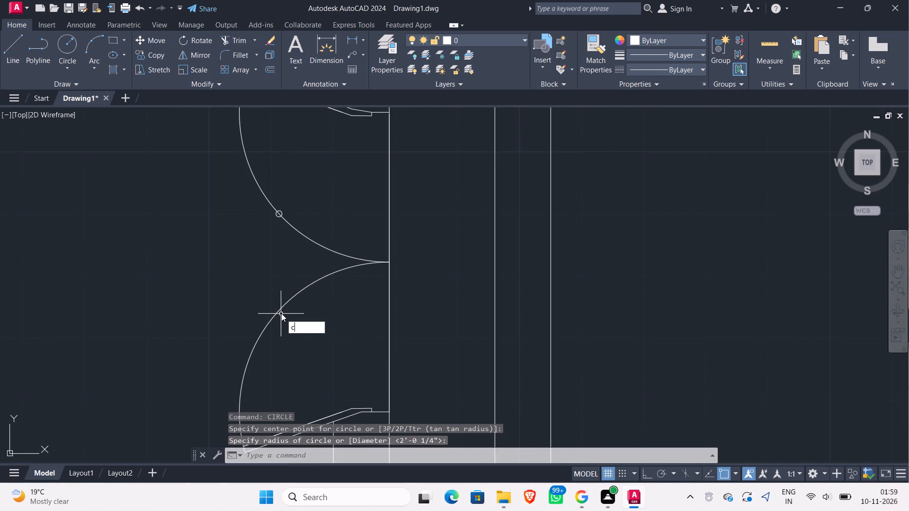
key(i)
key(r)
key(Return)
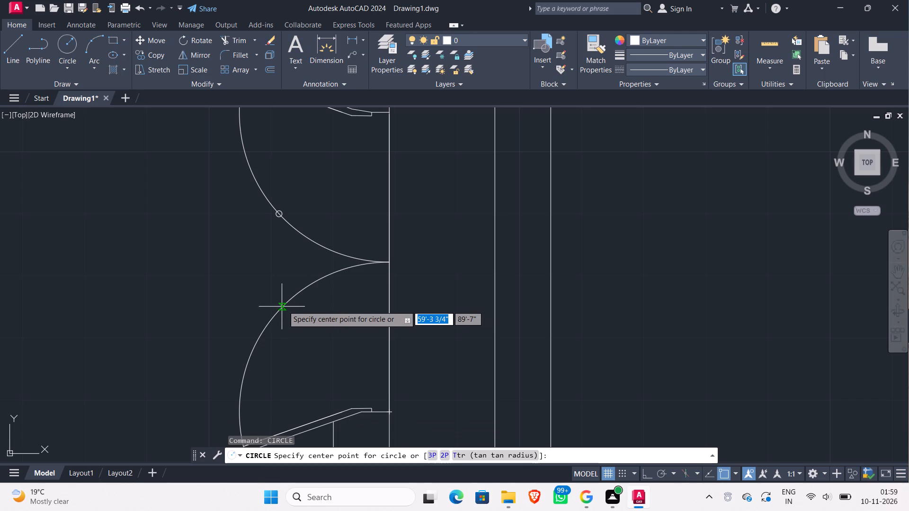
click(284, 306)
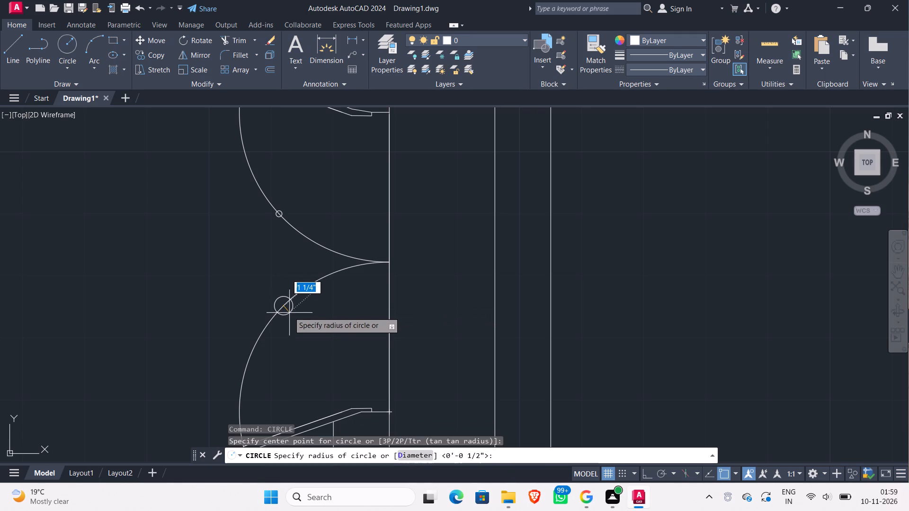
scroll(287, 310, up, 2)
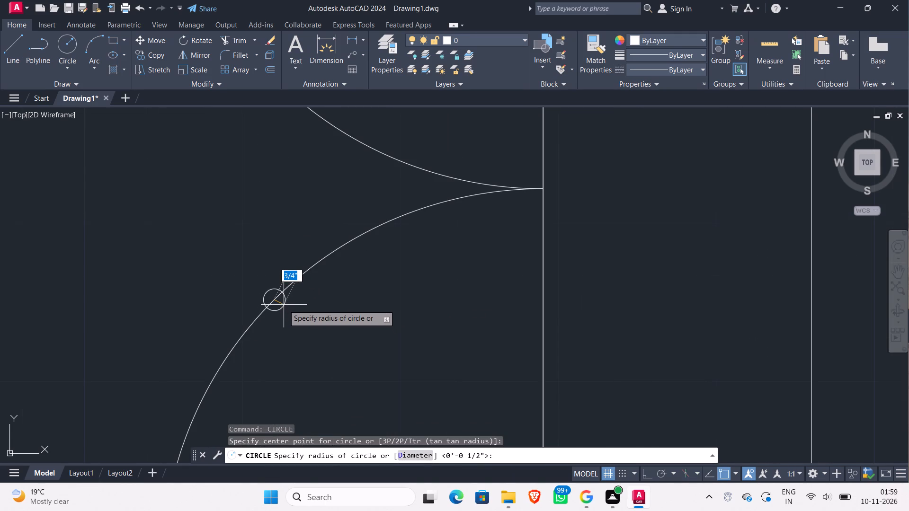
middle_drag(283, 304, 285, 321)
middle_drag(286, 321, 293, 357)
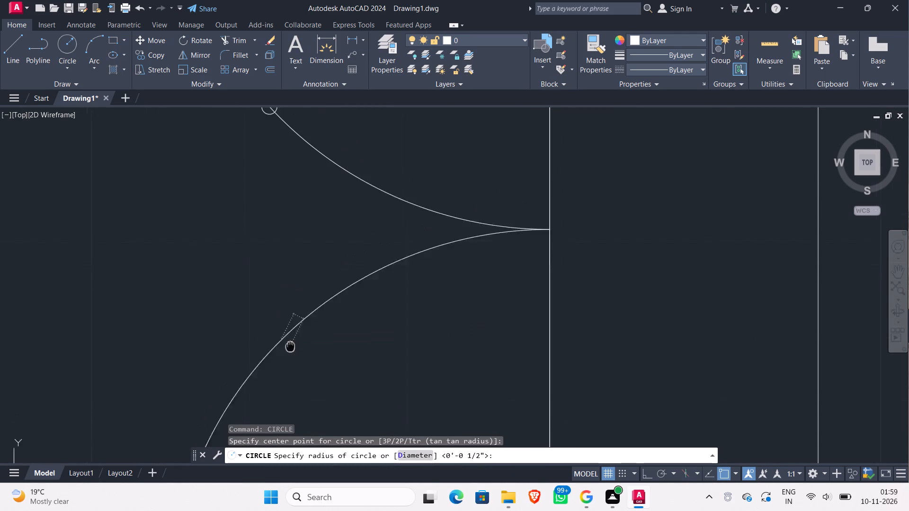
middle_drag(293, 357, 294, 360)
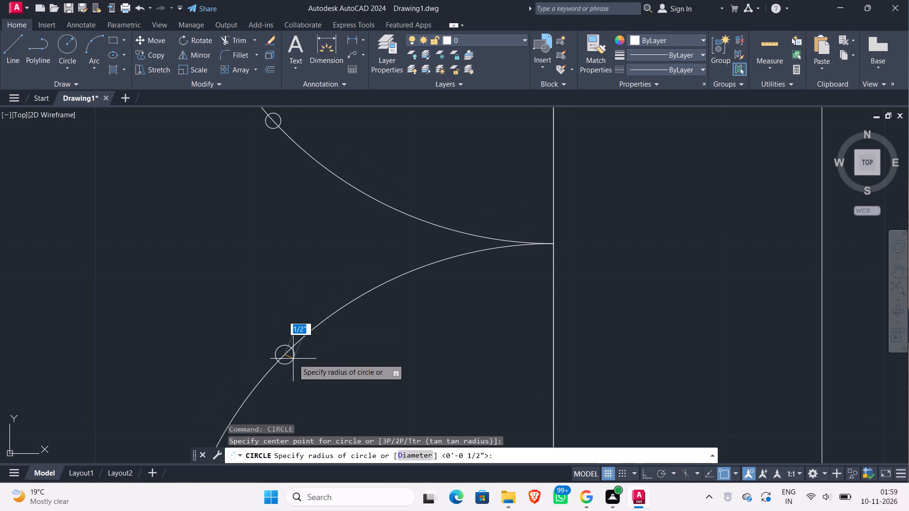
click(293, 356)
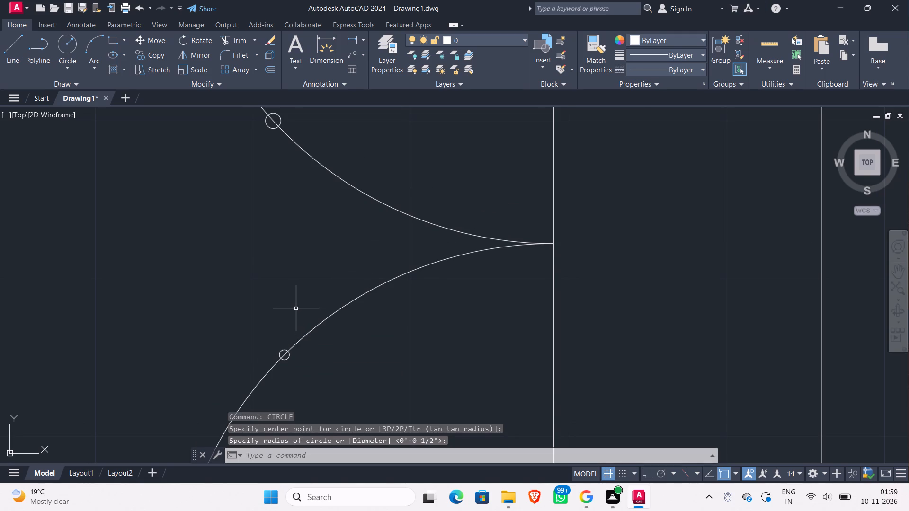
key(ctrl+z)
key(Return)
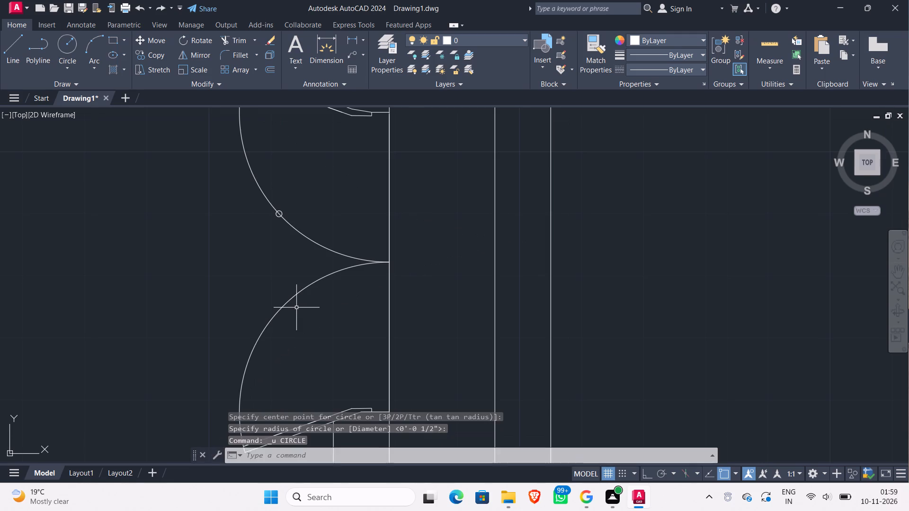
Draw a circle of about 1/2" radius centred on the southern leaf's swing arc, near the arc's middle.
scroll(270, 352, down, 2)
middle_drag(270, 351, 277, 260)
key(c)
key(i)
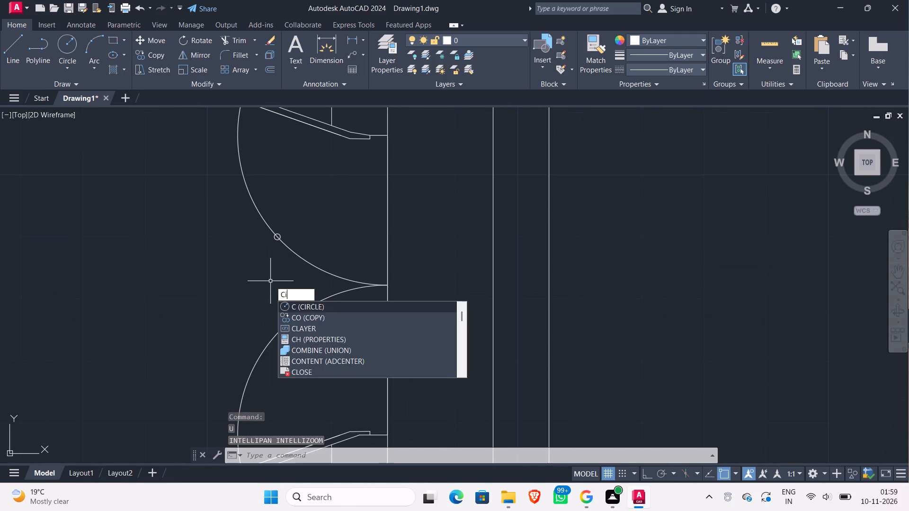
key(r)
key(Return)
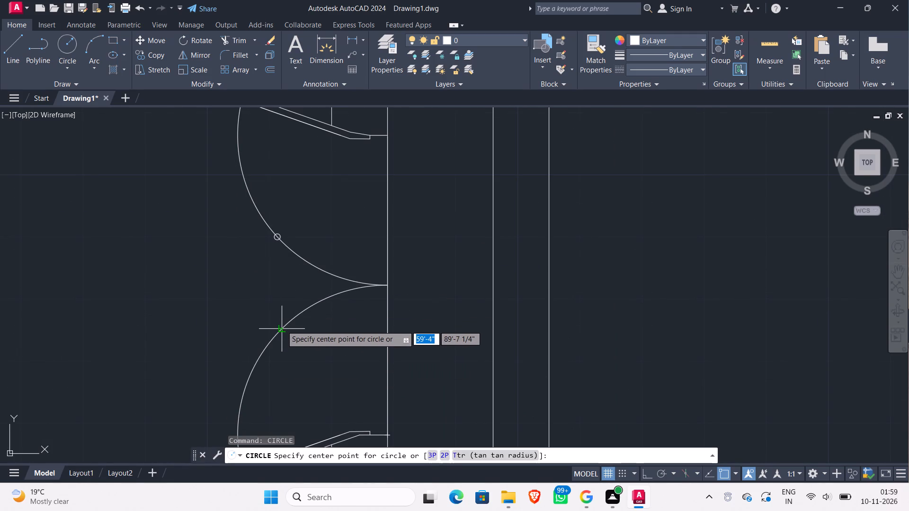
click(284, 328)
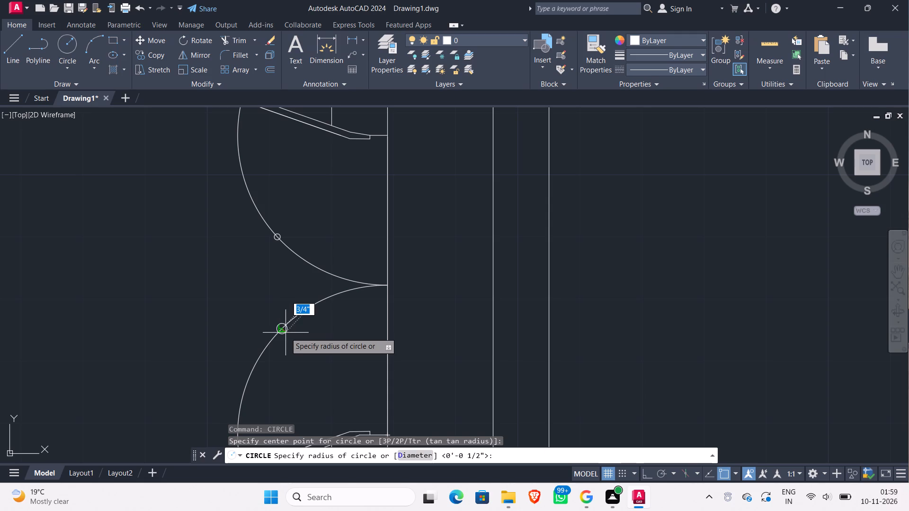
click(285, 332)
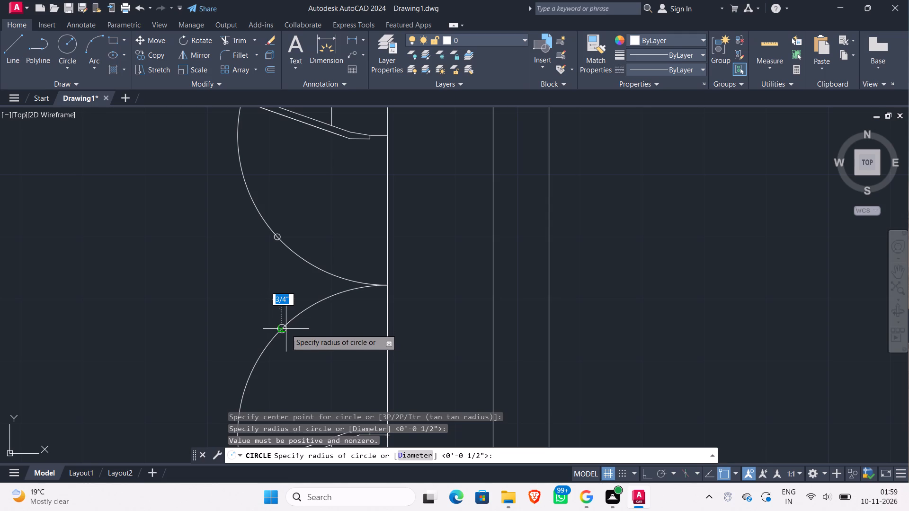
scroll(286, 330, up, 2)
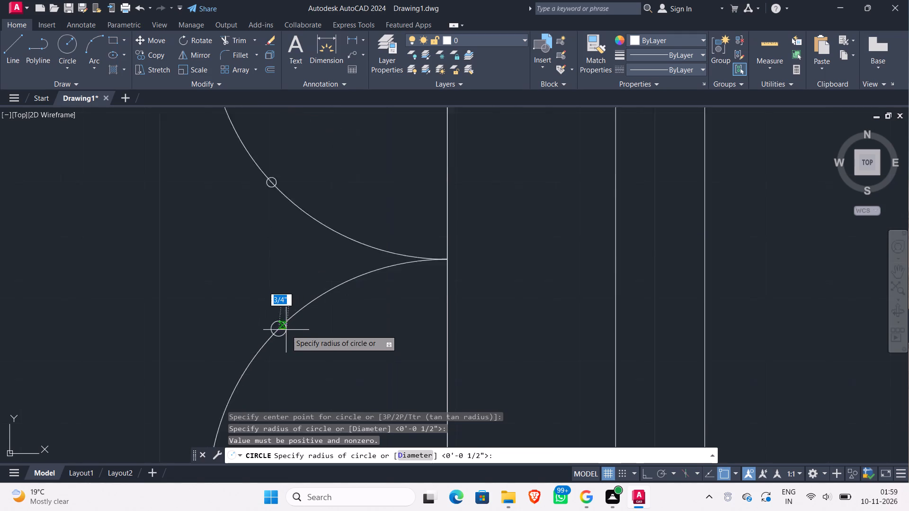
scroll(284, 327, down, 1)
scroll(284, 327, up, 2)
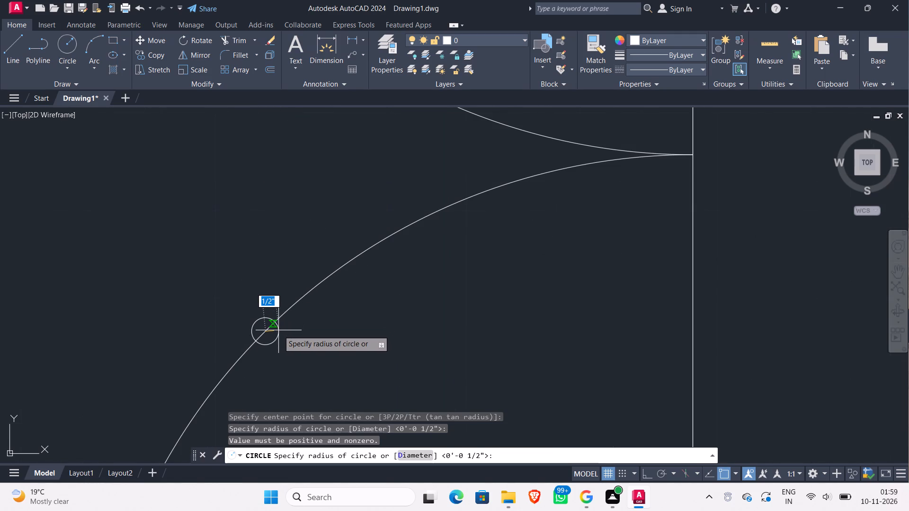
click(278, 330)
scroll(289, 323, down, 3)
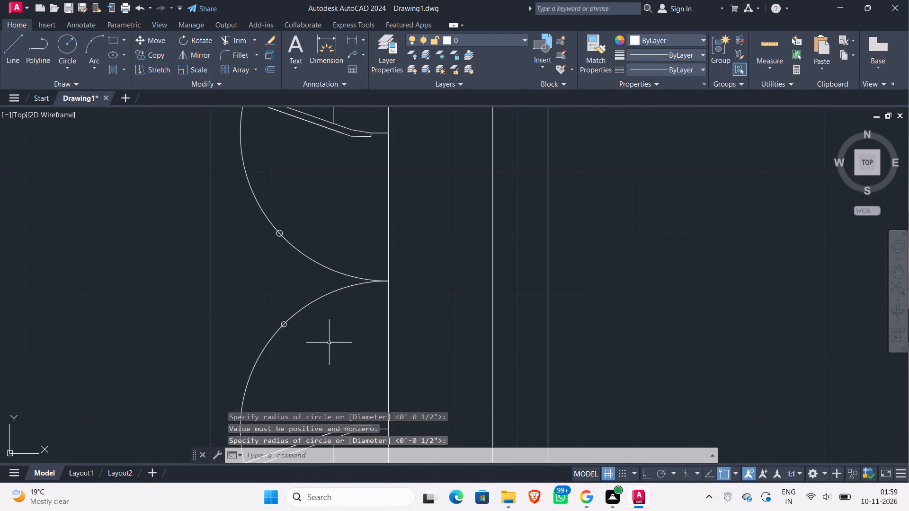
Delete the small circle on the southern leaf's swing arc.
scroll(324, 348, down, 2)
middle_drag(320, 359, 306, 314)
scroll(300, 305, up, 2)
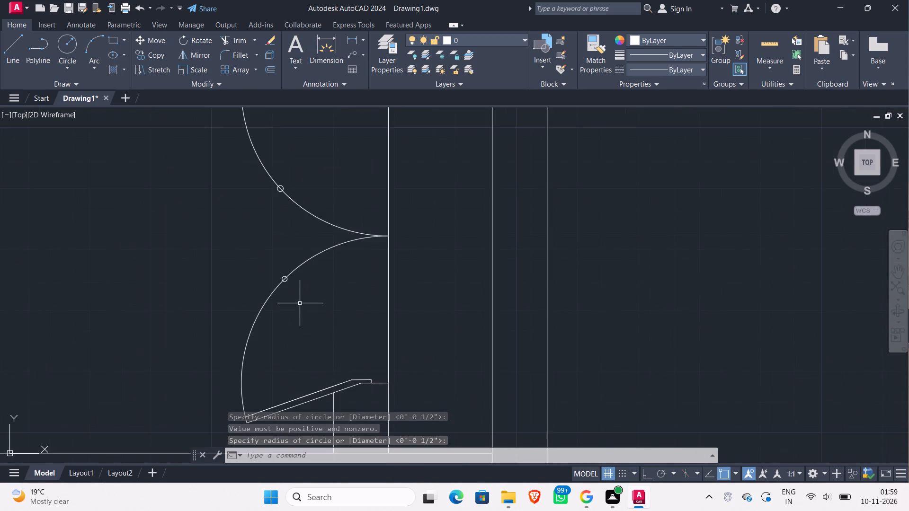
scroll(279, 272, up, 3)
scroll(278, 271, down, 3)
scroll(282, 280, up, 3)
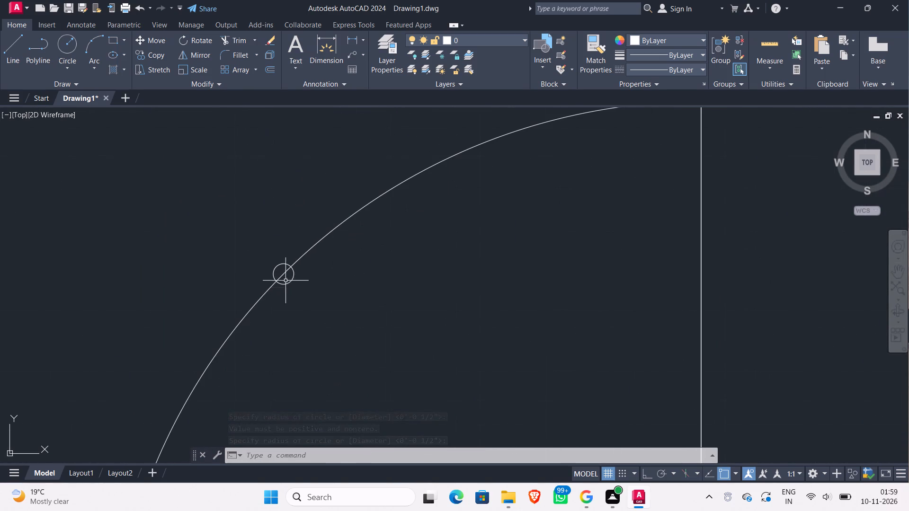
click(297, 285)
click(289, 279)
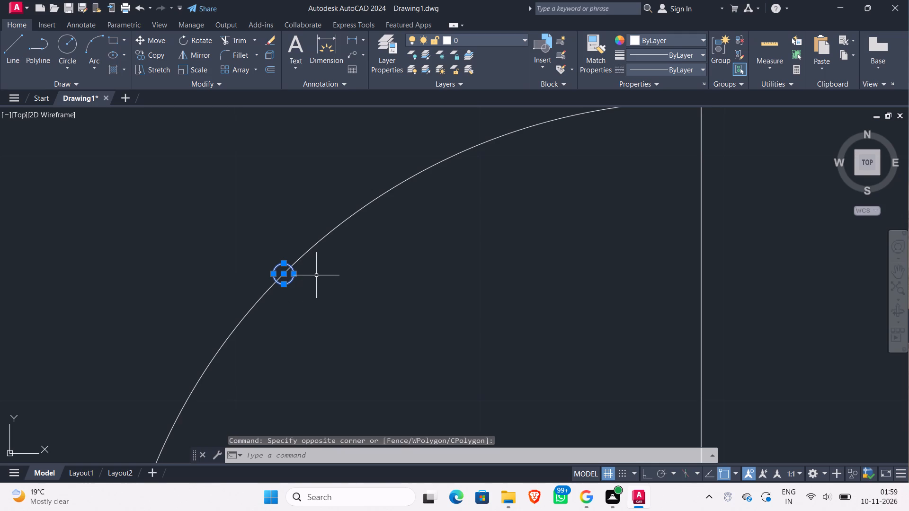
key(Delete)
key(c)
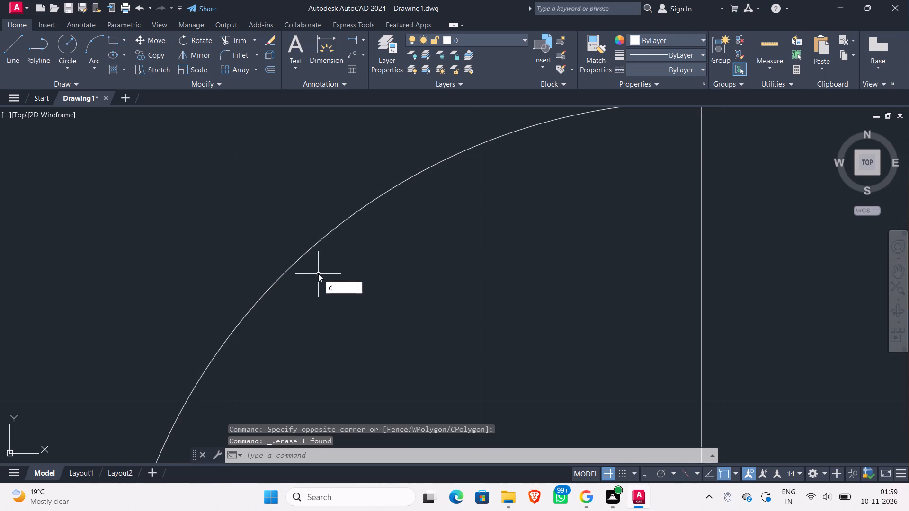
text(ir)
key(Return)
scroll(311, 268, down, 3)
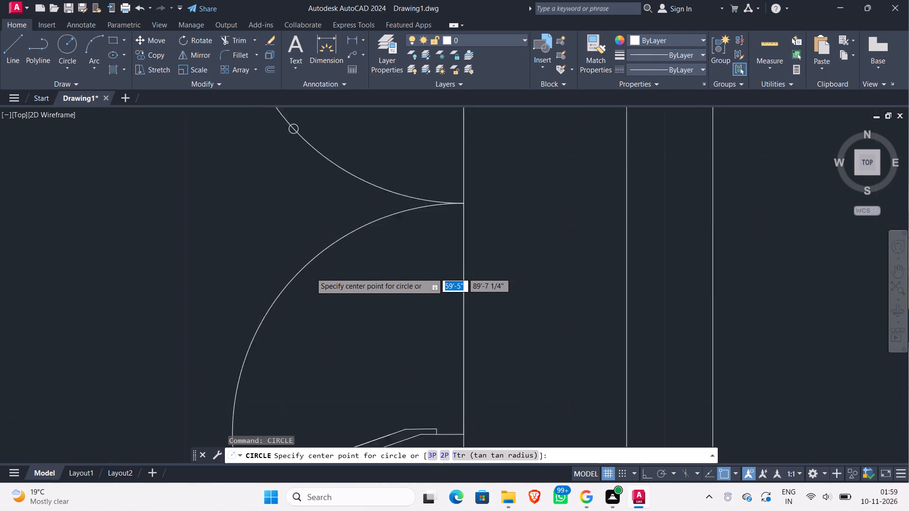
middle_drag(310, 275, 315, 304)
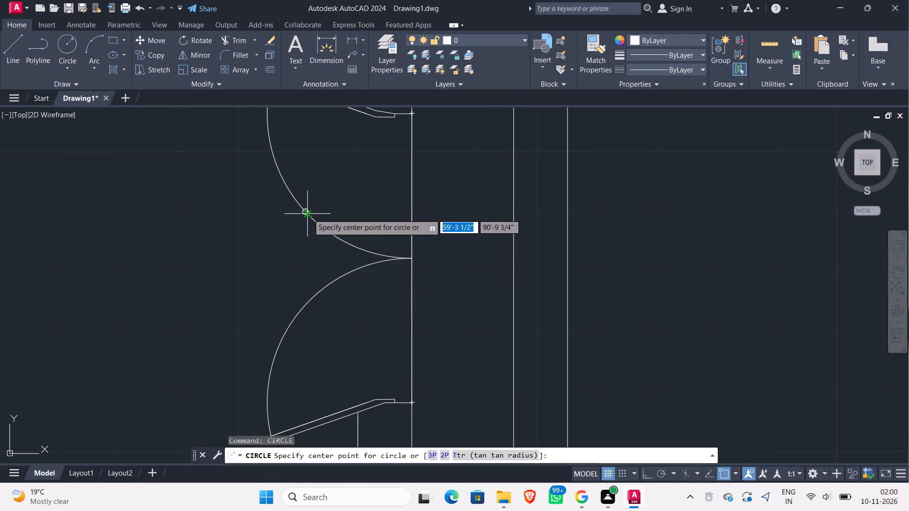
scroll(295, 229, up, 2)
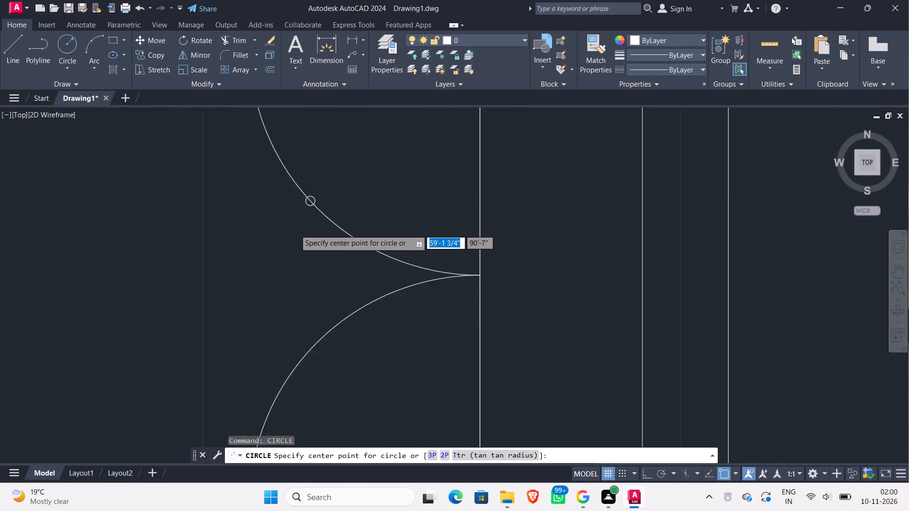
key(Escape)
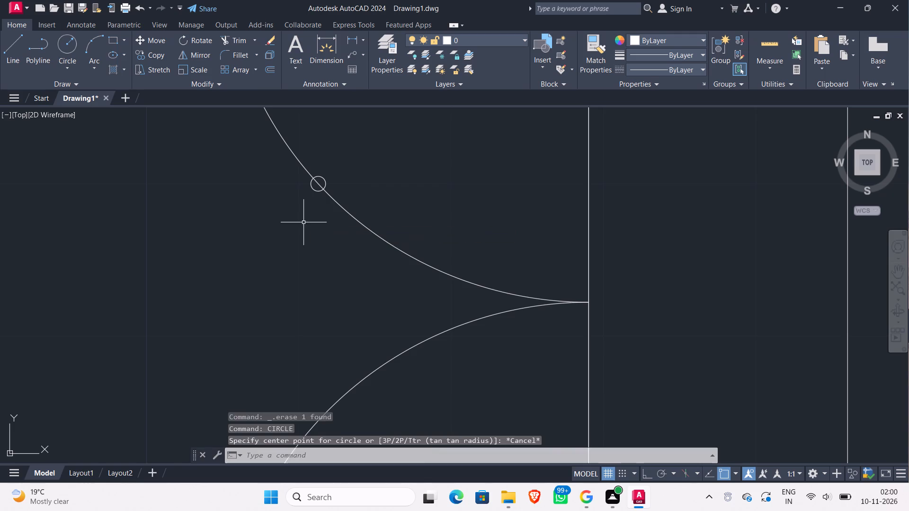
Copy the small circle on the northern leaf's swing arc from its centre onto the middle of the southern leaf's swing arc.
scroll(311, 209, up, 1)
click(316, 186)
click(318, 175)
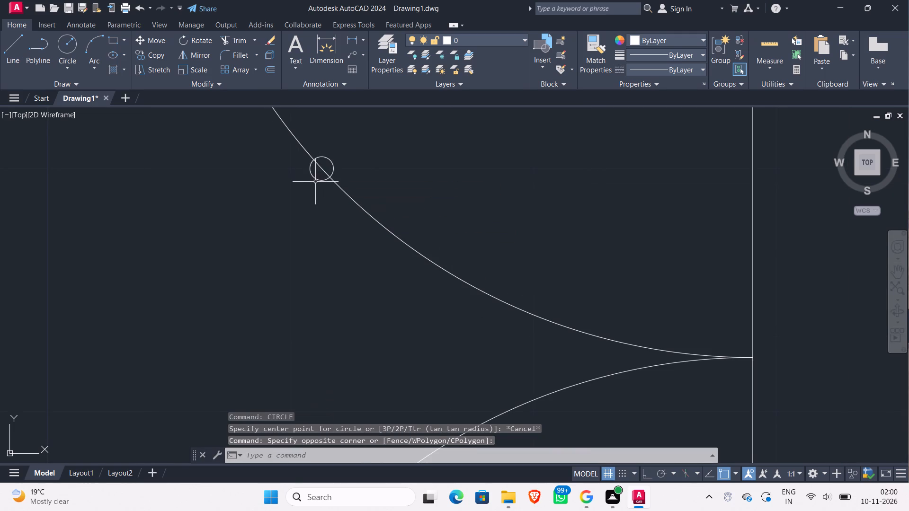
click(317, 185)
click(318, 176)
click(324, 186)
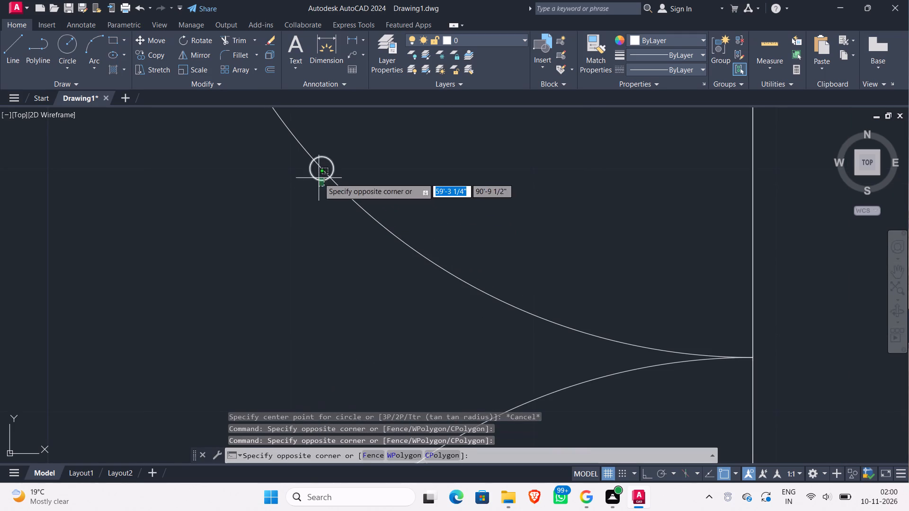
click(315, 179)
click(144, 55)
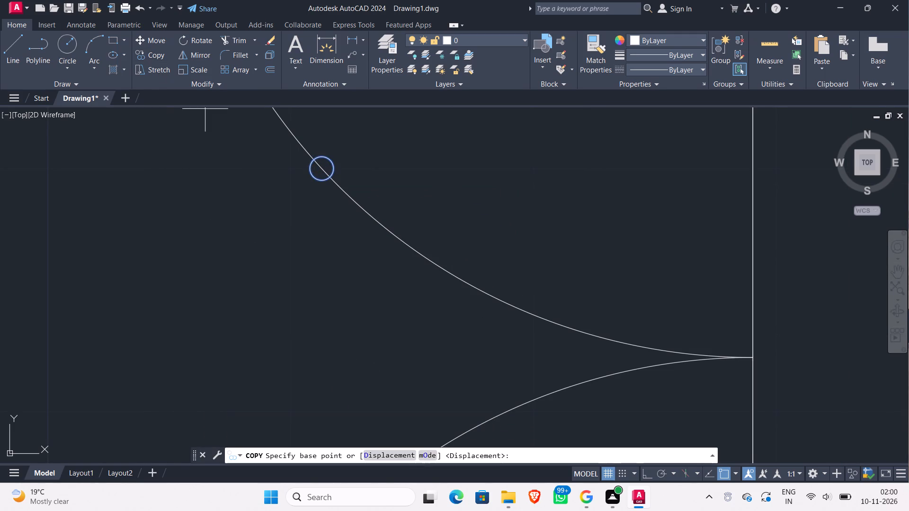
click(322, 167)
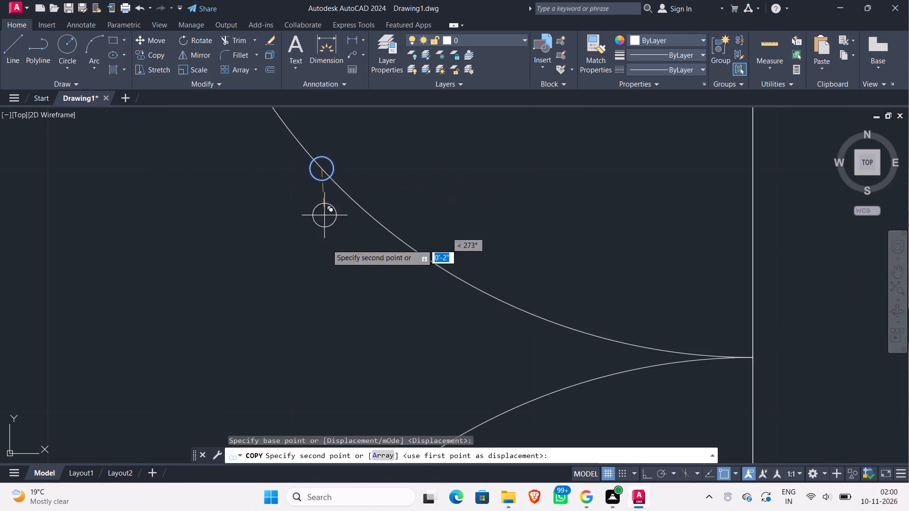
middle_drag(342, 333, 364, 205)
scroll(364, 206, up, 1)
scroll(344, 291, down, 2)
middle_drag(347, 317, 339, 264)
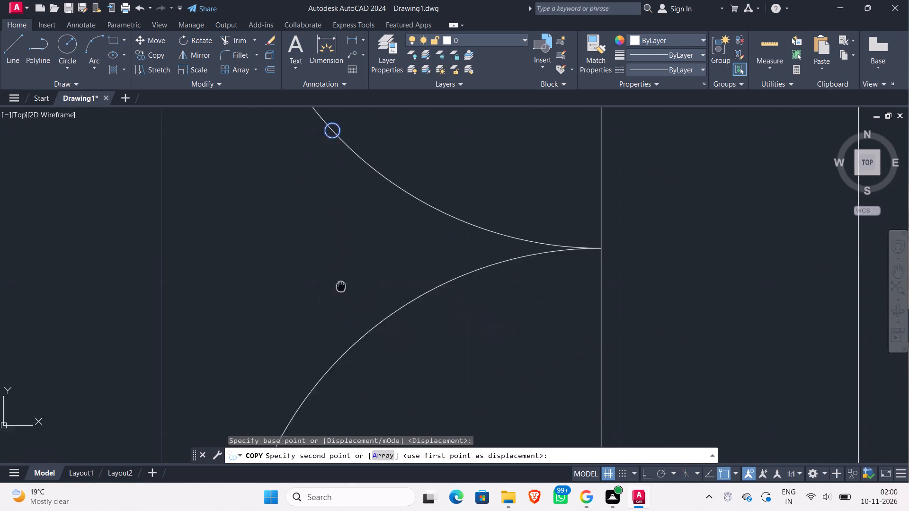
middle_drag(339, 264, 337, 225)
middle_drag(318, 291, 329, 326)
middle_click(334, 351)
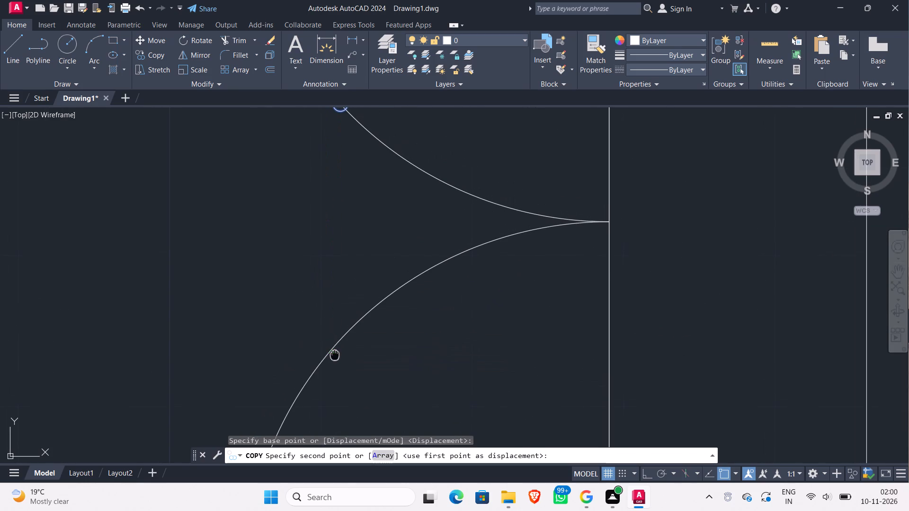
middle_drag(336, 339, 337, 372)
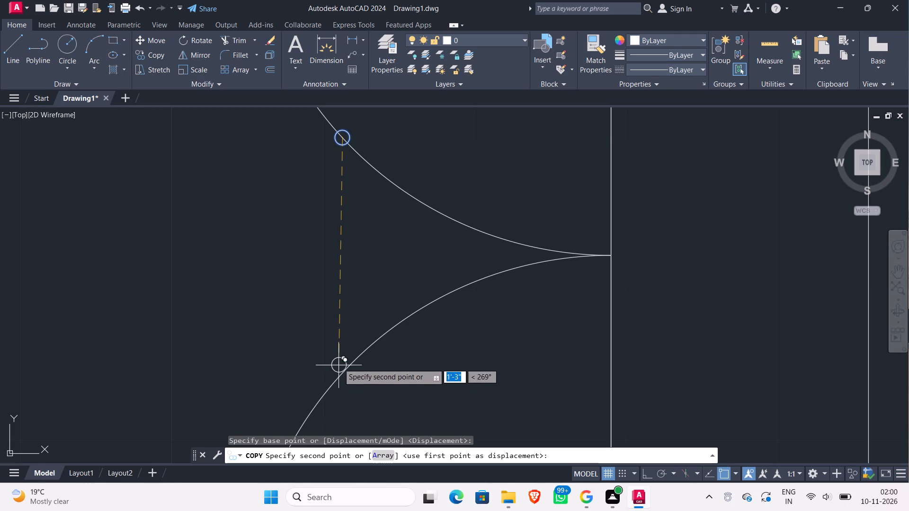
click(336, 382)
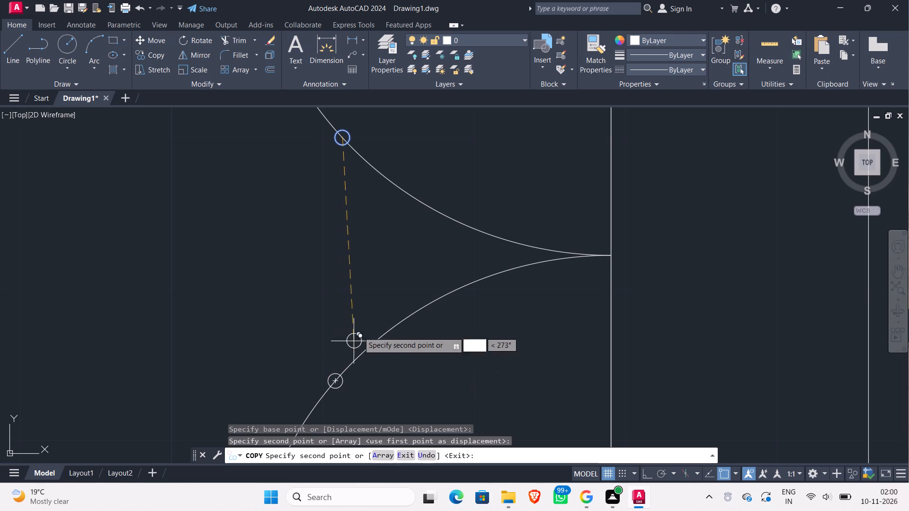
key(Escape)
Compare the drafted plan and its Garbh Grah double door with the Temple Floor Plan in the reference image.
scroll(267, 294, down, 3)
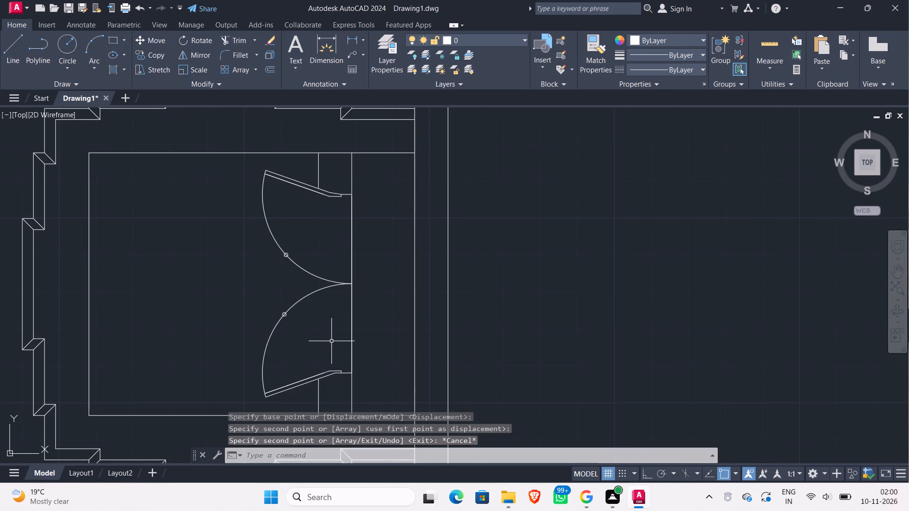
middle_drag(331, 342, 391, 281)
scroll(374, 289, down, 3)
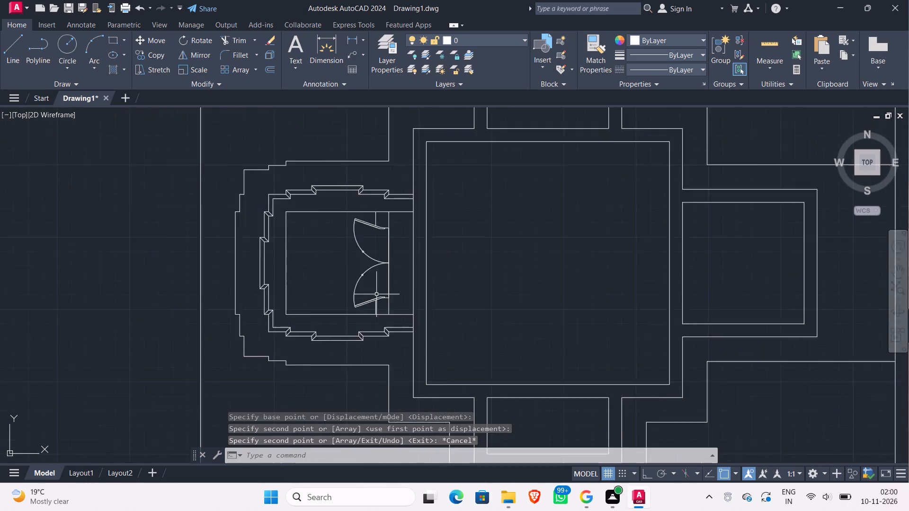
scroll(325, 279, down, 2)
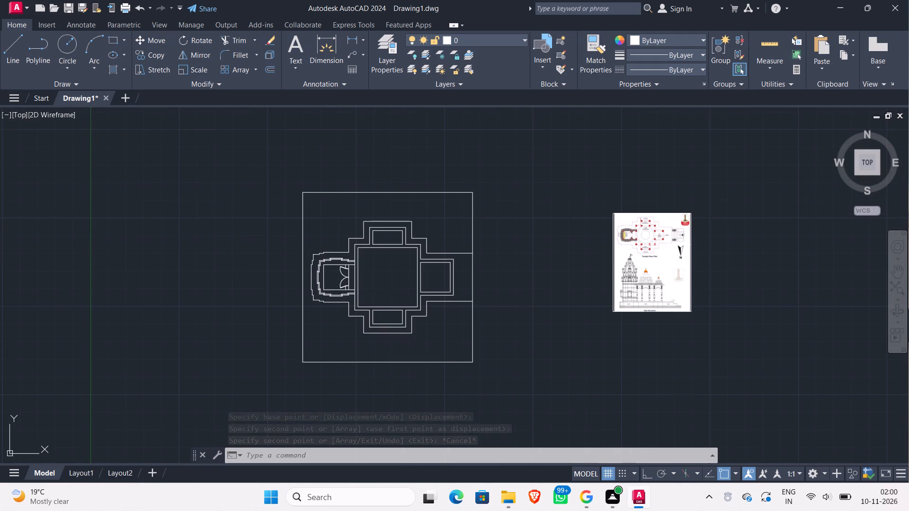
scroll(677, 225, up, 1)
middle_drag(582, 244, 638, 336)
scroll(648, 335, up, 2)
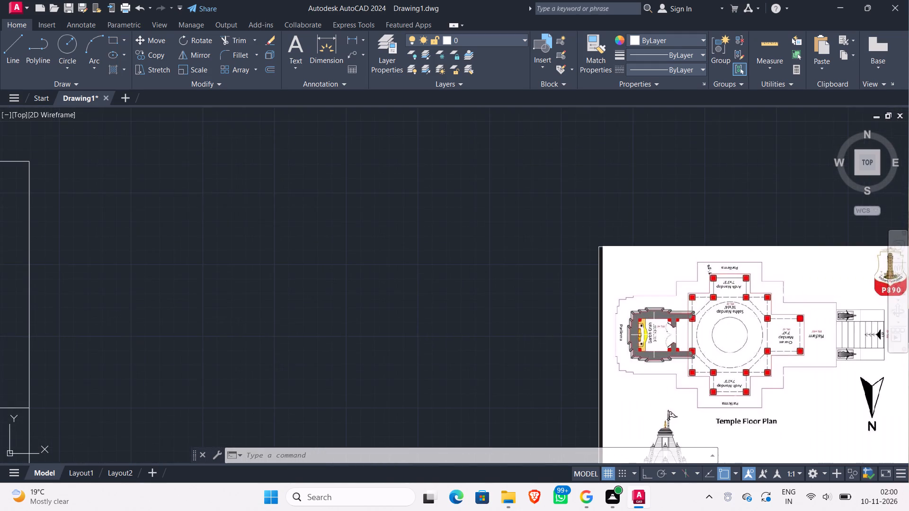
scroll(655, 335, up, 2)
scroll(658, 330, down, 2)
middle_drag(511, 295, 654, 238)
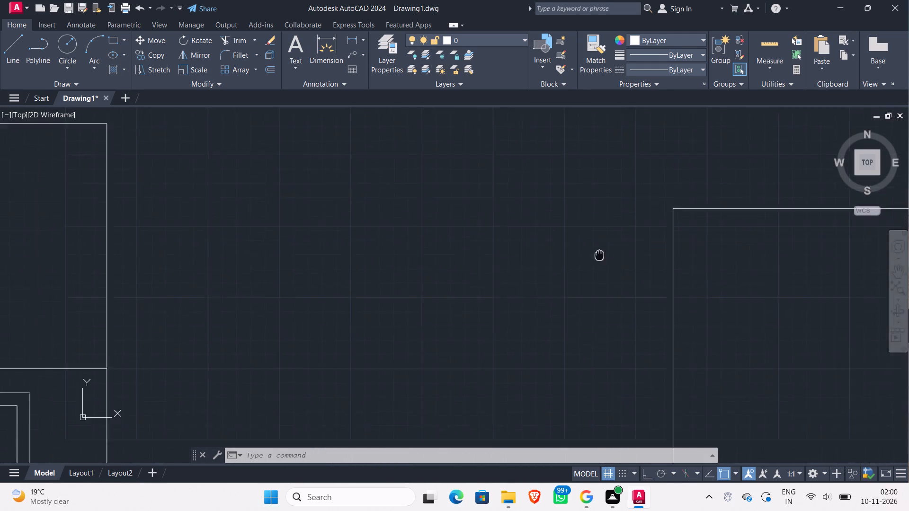
middle_drag(654, 238, 664, 236)
scroll(586, 258, down, 2)
scroll(232, 325, up, 1)
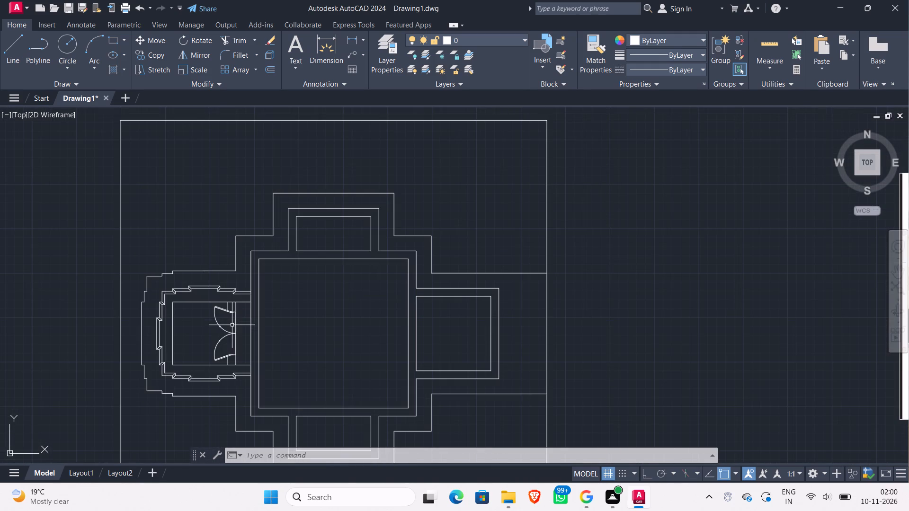
scroll(207, 328, down, 1)
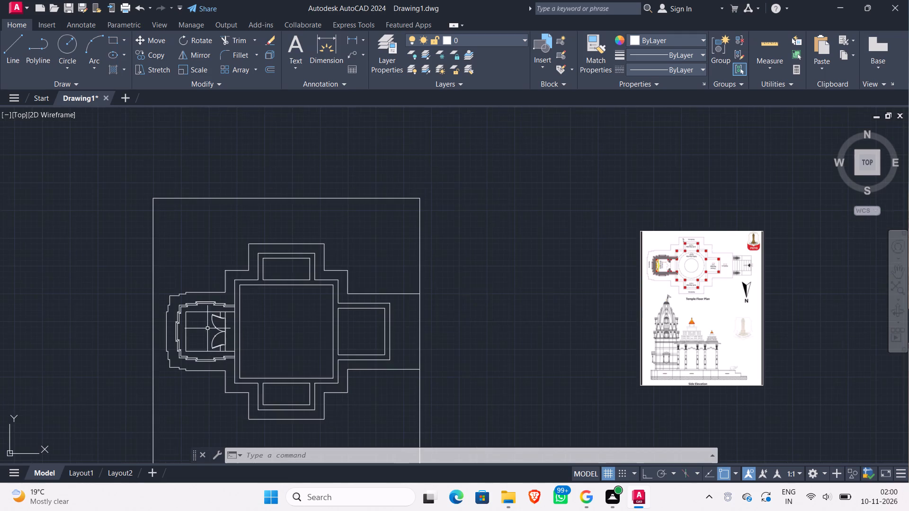
scroll(668, 279, up, 3)
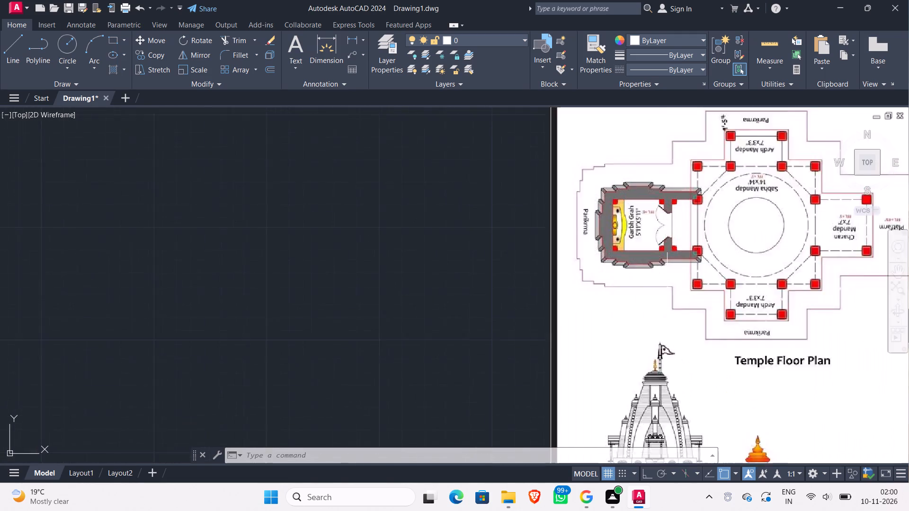
scroll(667, 275, up, 1)
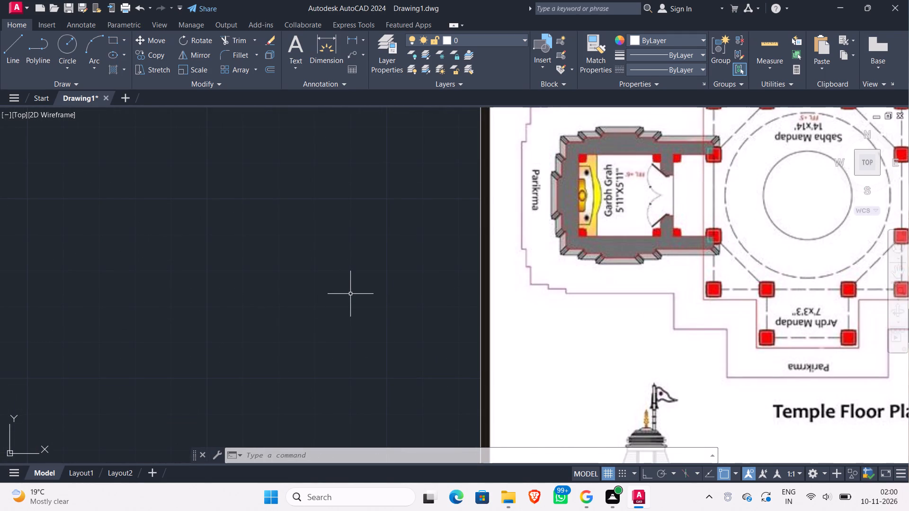
scroll(350, 294, down, 2)
middle_drag(350, 294, 803, 275)
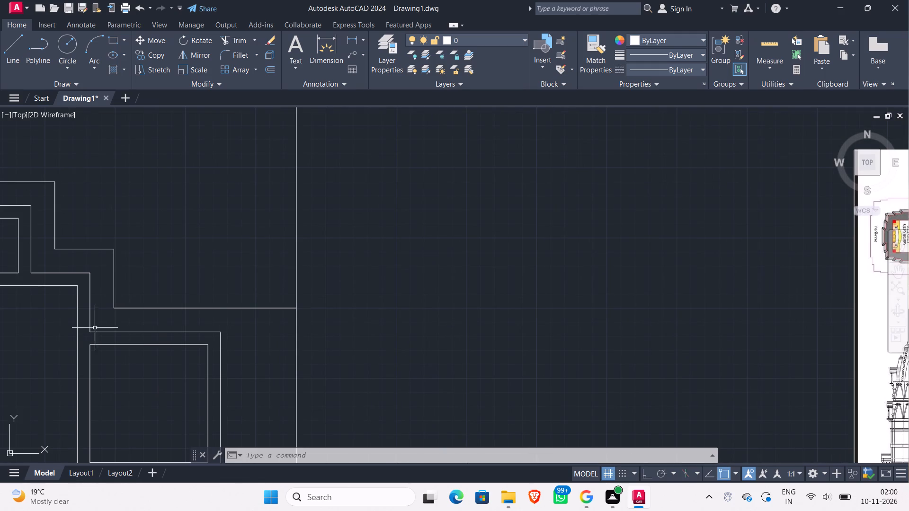
middle_drag(42, 353, 531, 276)
scroll(488, 281, down, 1)
scroll(348, 296, up, 2)
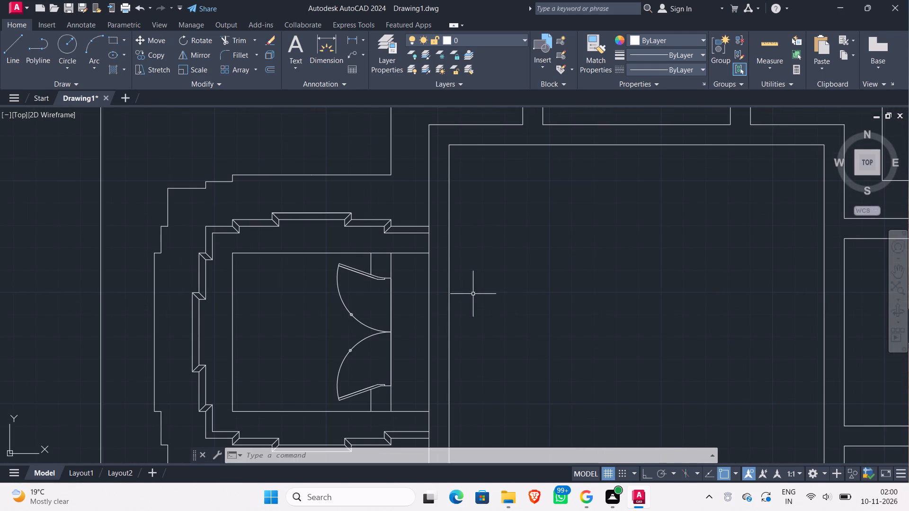
middle_drag(623, 325, 522, 310)
scroll(519, 309, down, 2)
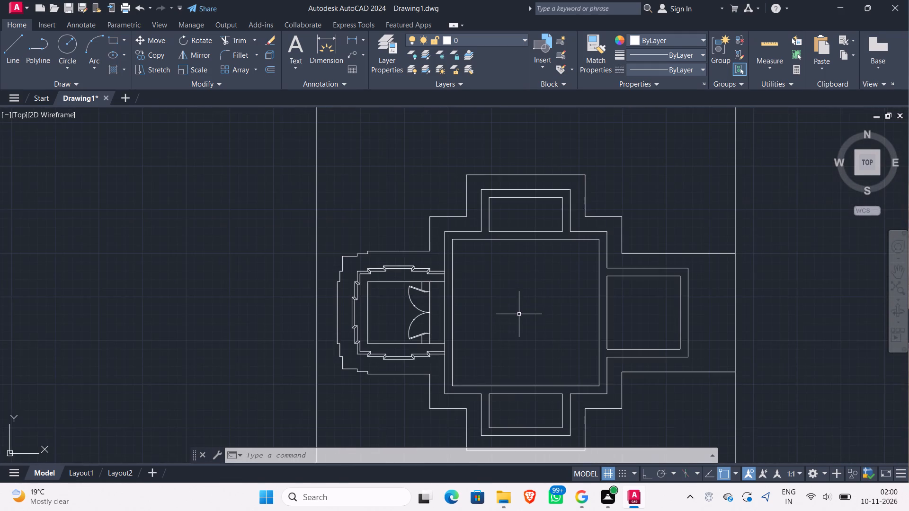
Examine the Garbh Grah interior and its altar against the western wall in the reference Temple Floor Plan, comparing with the drafted plan.
middle_drag(547, 317, 344, 294)
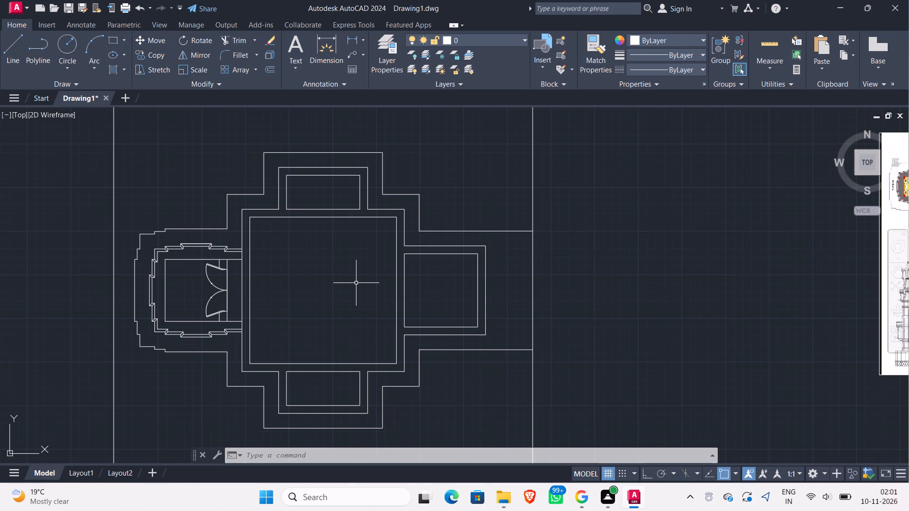
scroll(356, 283, down, 2)
scroll(591, 246, up, 5)
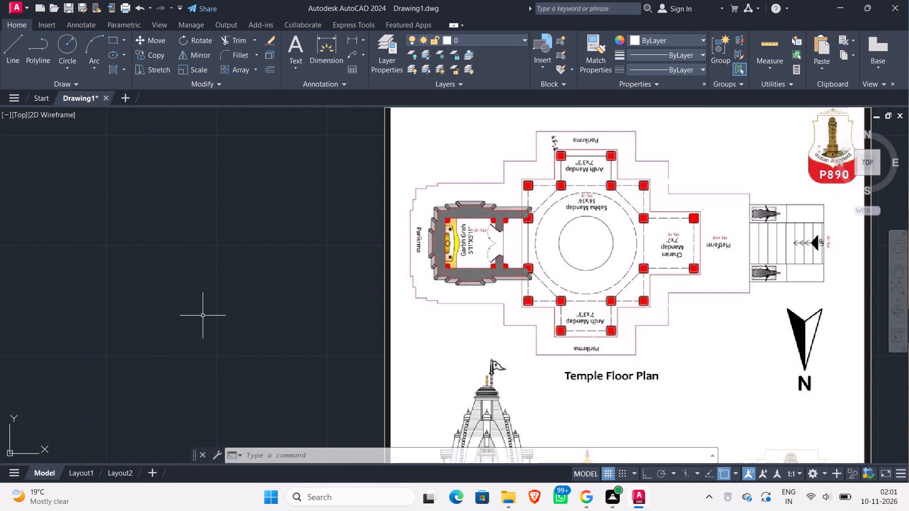
middle_drag(203, 316, 492, 302)
scroll(467, 293, down, 1)
scroll(297, 344, down, 1)
middle_drag(297, 344, 725, 273)
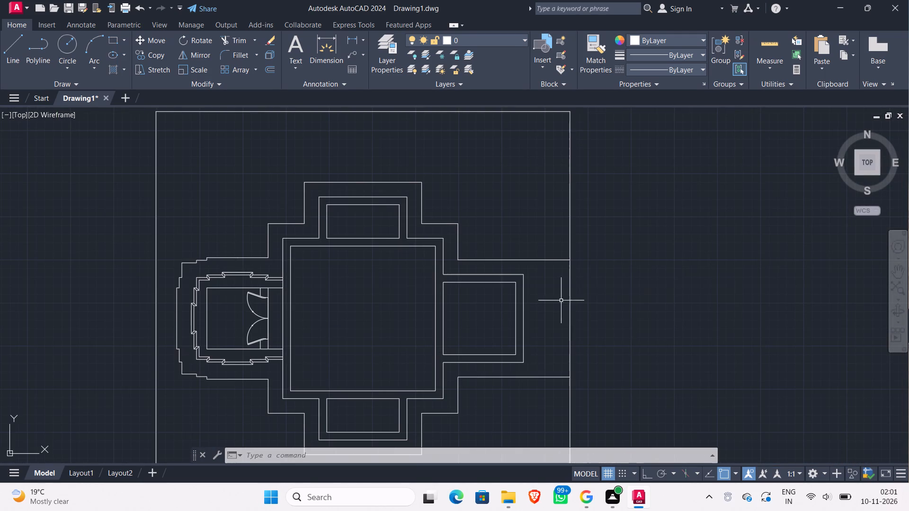
middle_drag(712, 287, 368, 295)
scroll(615, 242, up, 2)
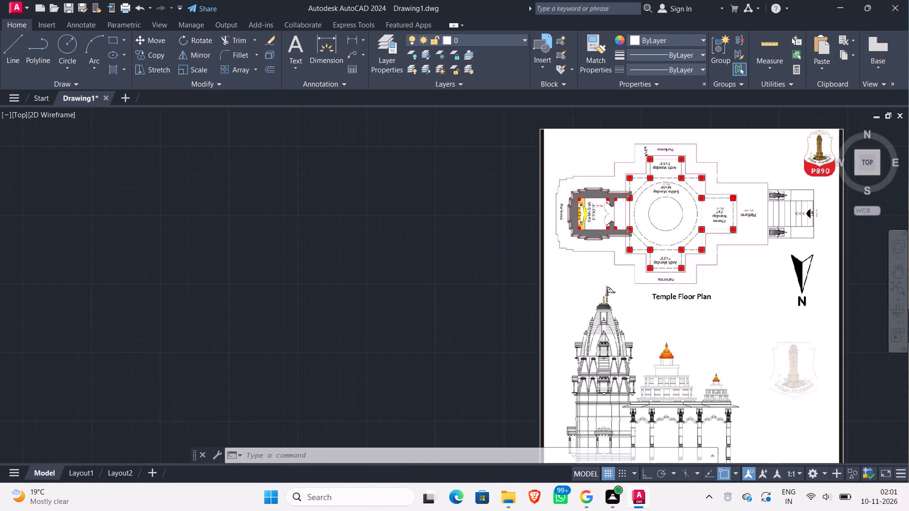
scroll(578, 192, up, 2)
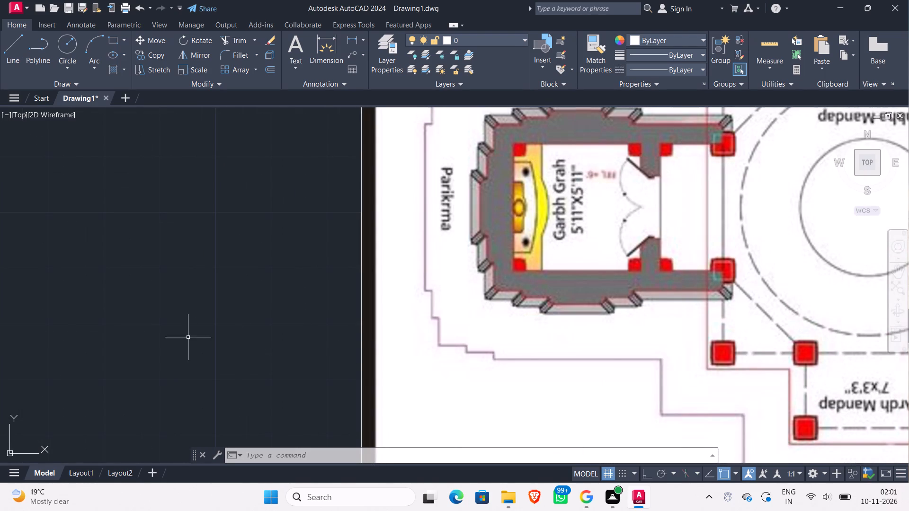
middle_drag(196, 328, 319, 315)
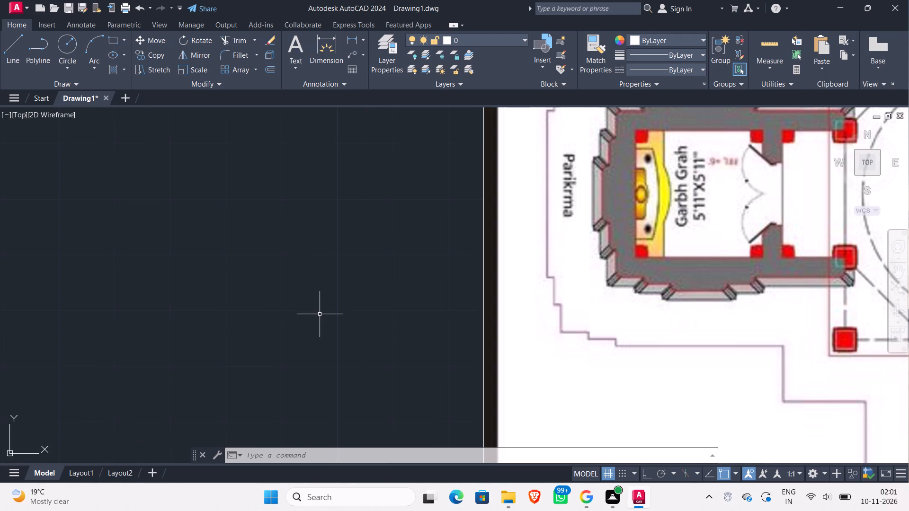
middle_drag(320, 314, 325, 314)
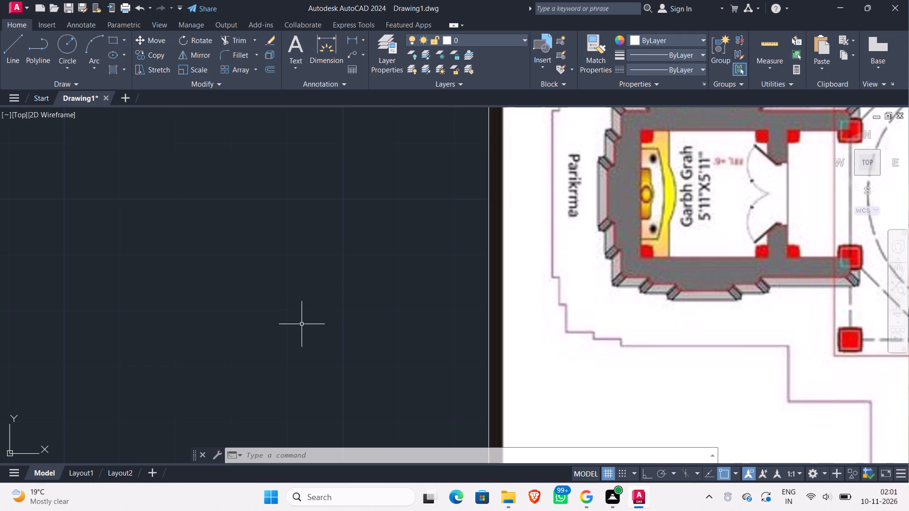
middle_drag(308, 330, 531, 320)
scroll(519, 308, down, 1)
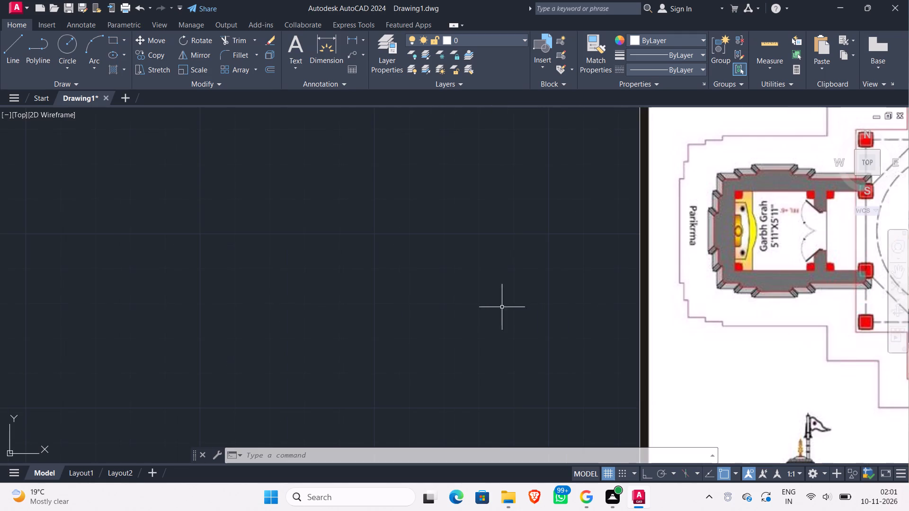
middle_drag(484, 306, 597, 277)
scroll(532, 274, down, 2)
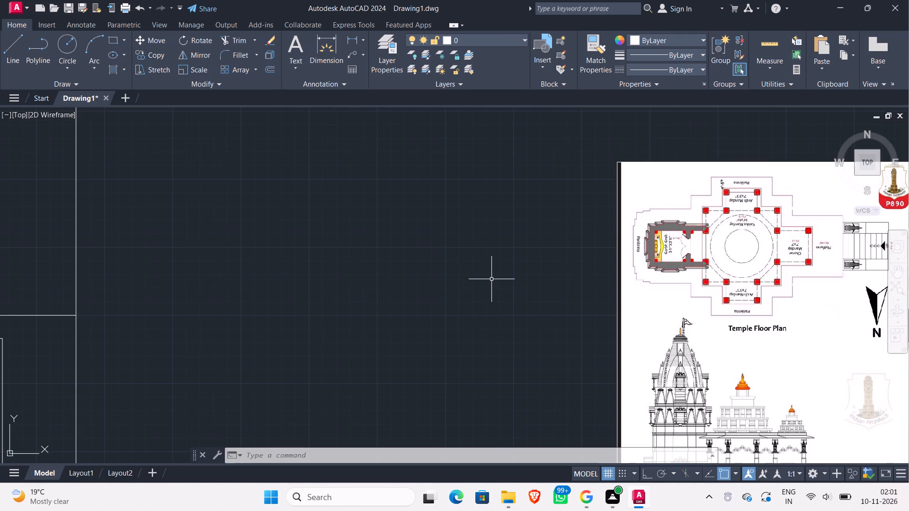
scroll(641, 243, up, 3)
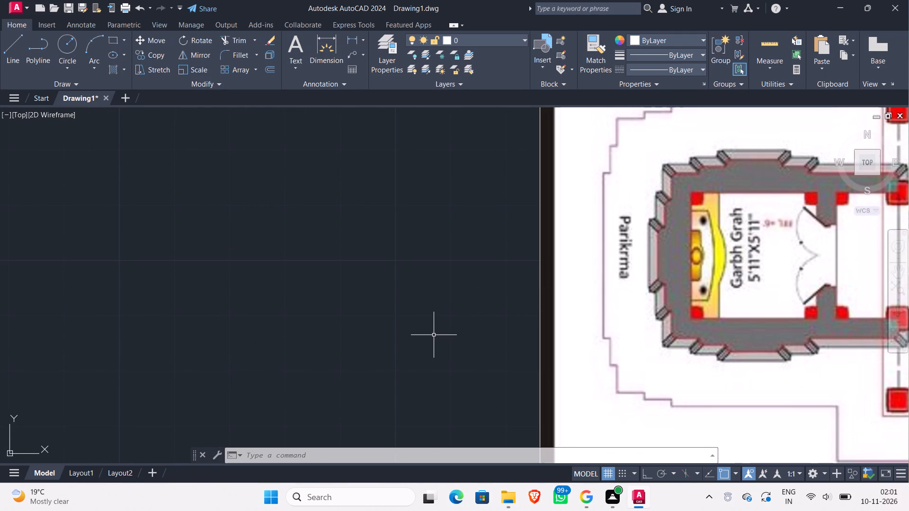
middle_drag(405, 328, 604, 319)
scroll(558, 325, down, 1)
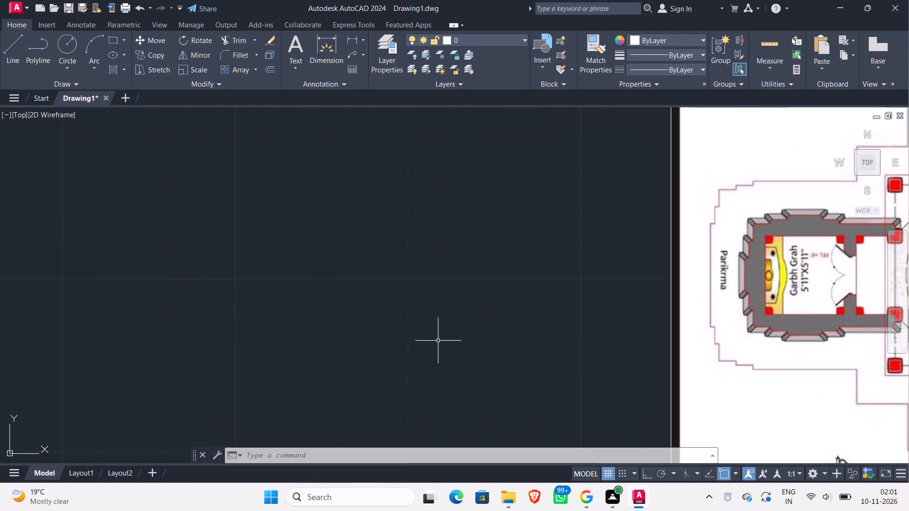
middle_drag(437, 341, 622, 320)
scroll(358, 359, down, 2)
middle_drag(250, 377, 676, 329)
scroll(388, 347, down, 1)
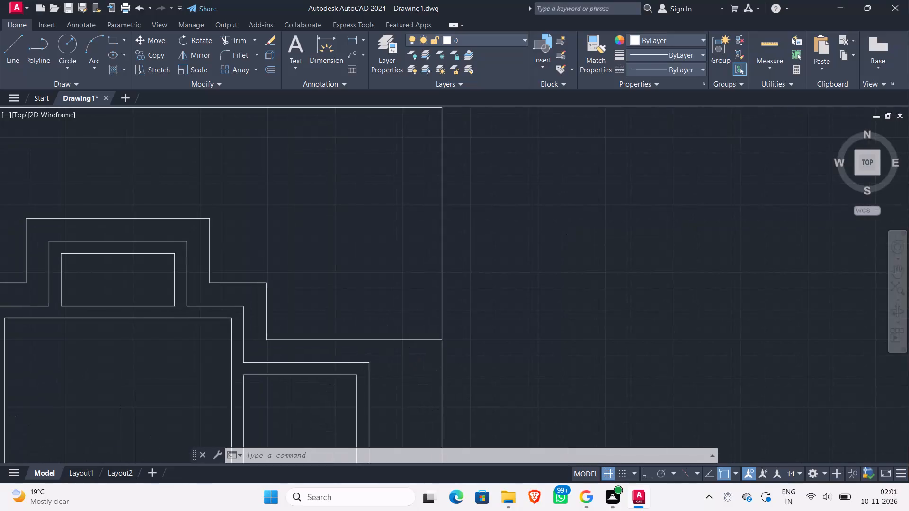
middle_drag(168, 401, 220, 382)
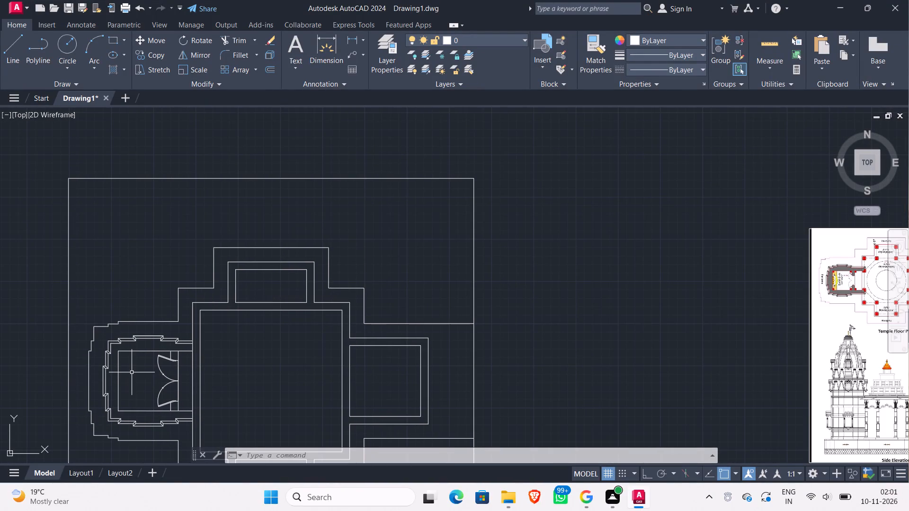
middle_drag(132, 372, 178, 326)
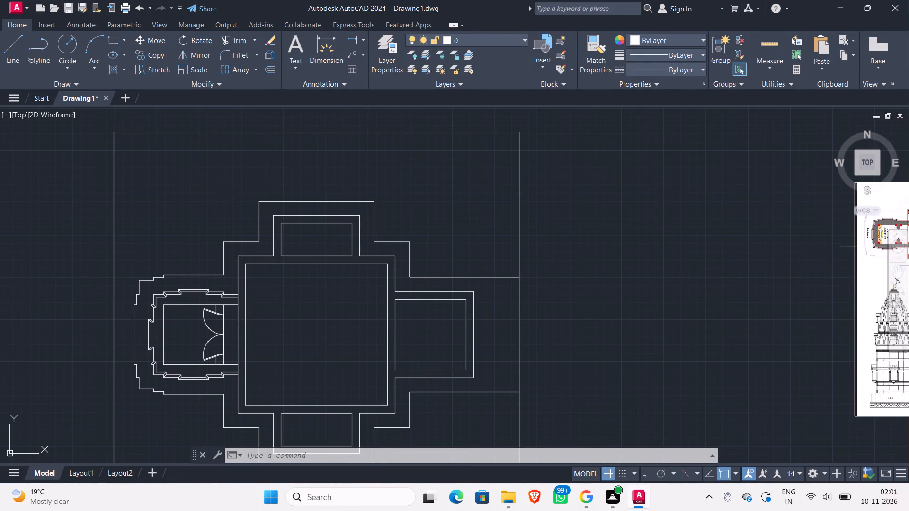
scroll(864, 244, up, 3)
middle_drag(864, 240, 577, 315)
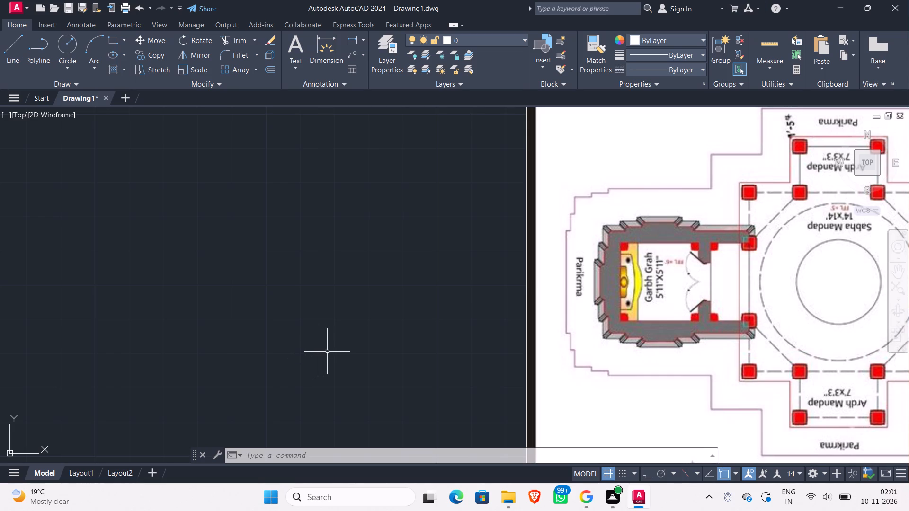
scroll(334, 353, down, 1)
middle_drag(334, 353, 354, 351)
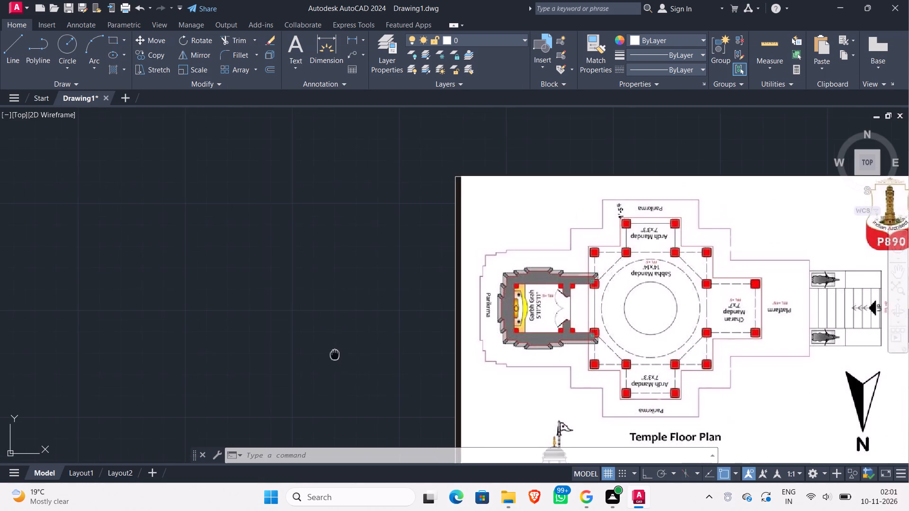
middle_drag(354, 351, 908, 291)
middle_drag(564, 350, 908, 252)
scroll(731, 290, down, 2)
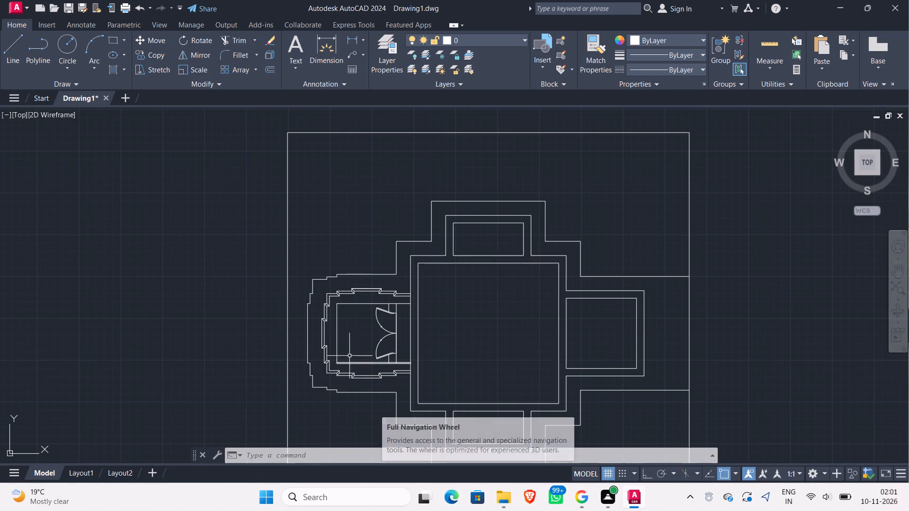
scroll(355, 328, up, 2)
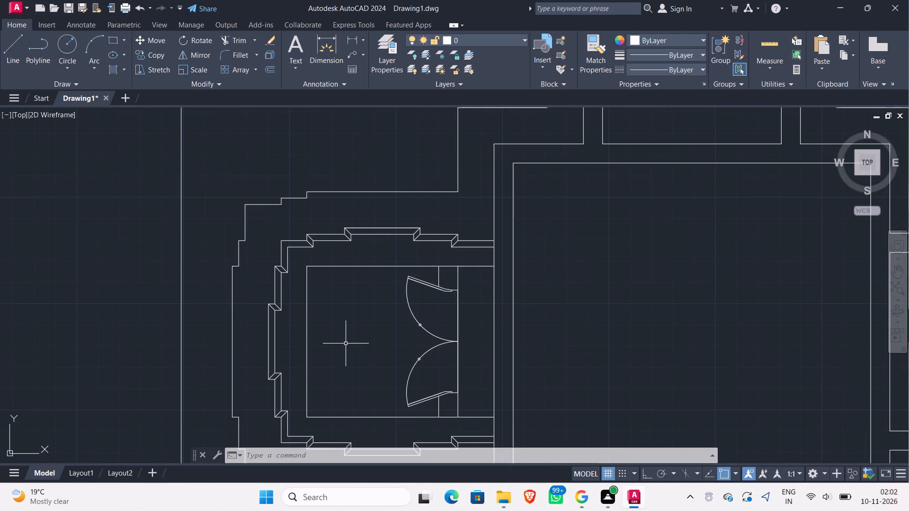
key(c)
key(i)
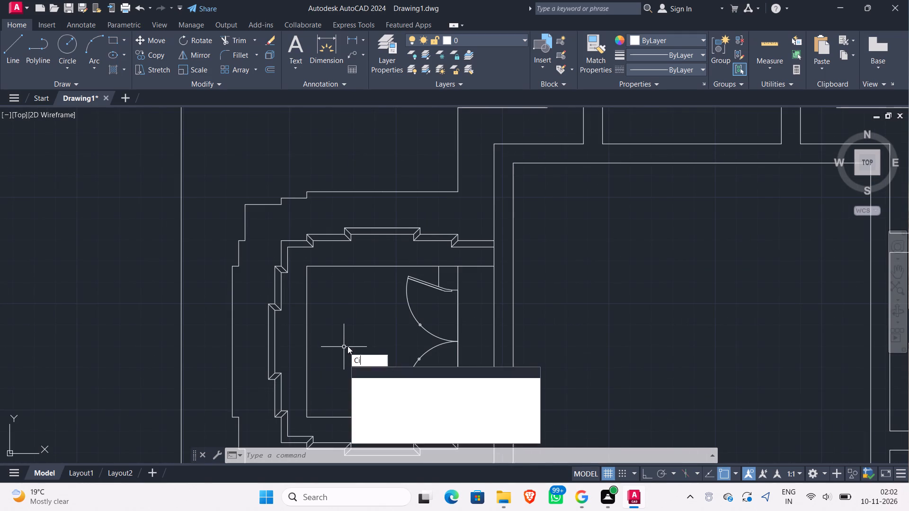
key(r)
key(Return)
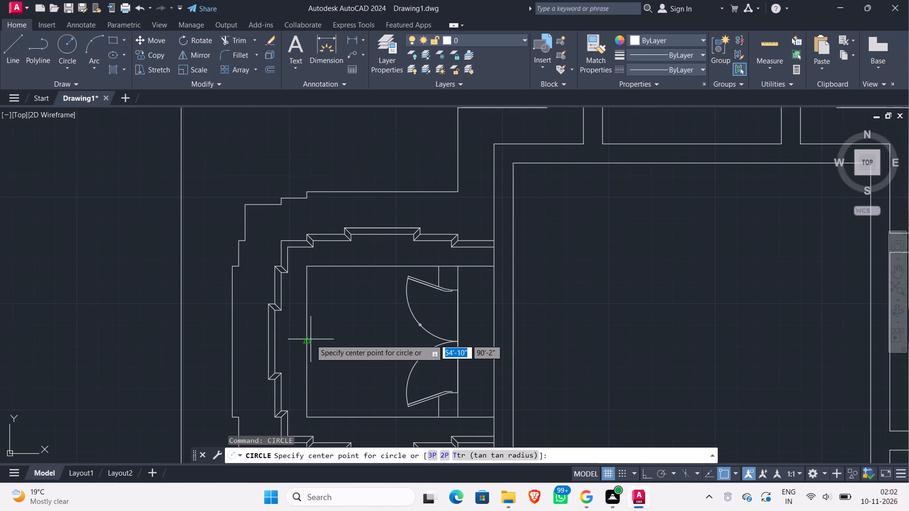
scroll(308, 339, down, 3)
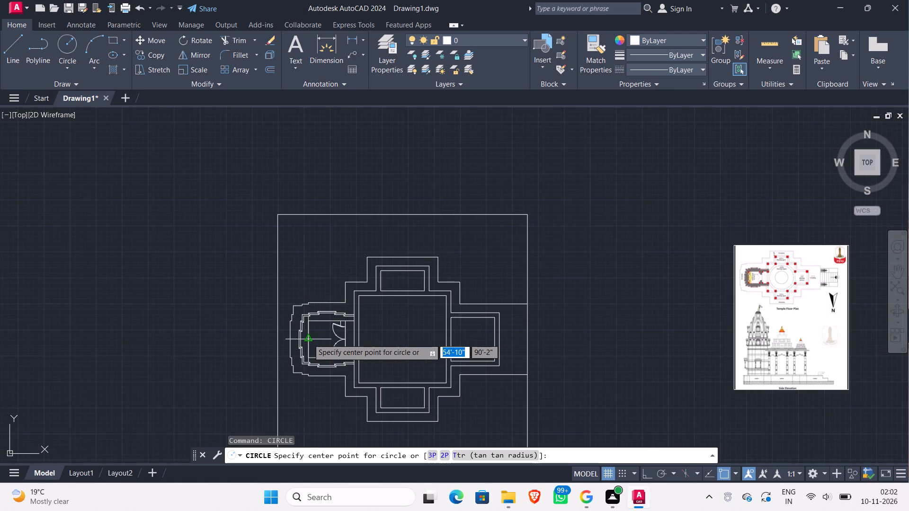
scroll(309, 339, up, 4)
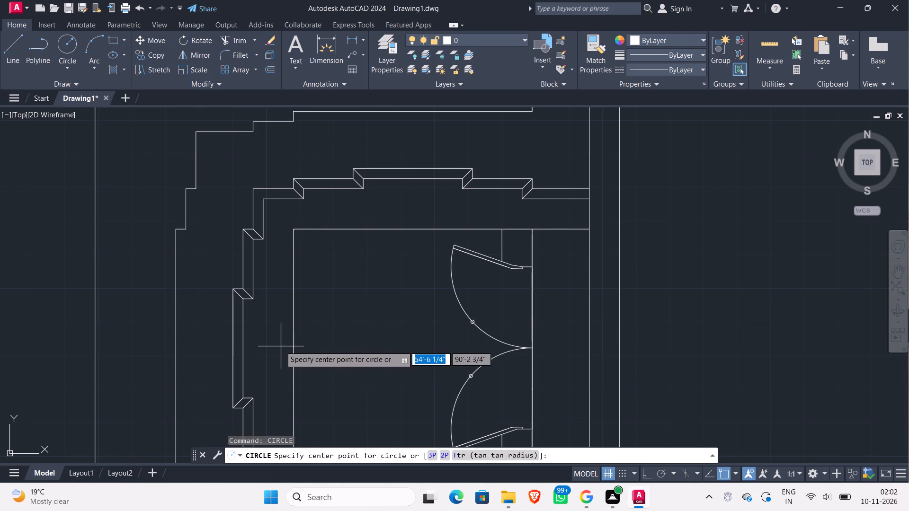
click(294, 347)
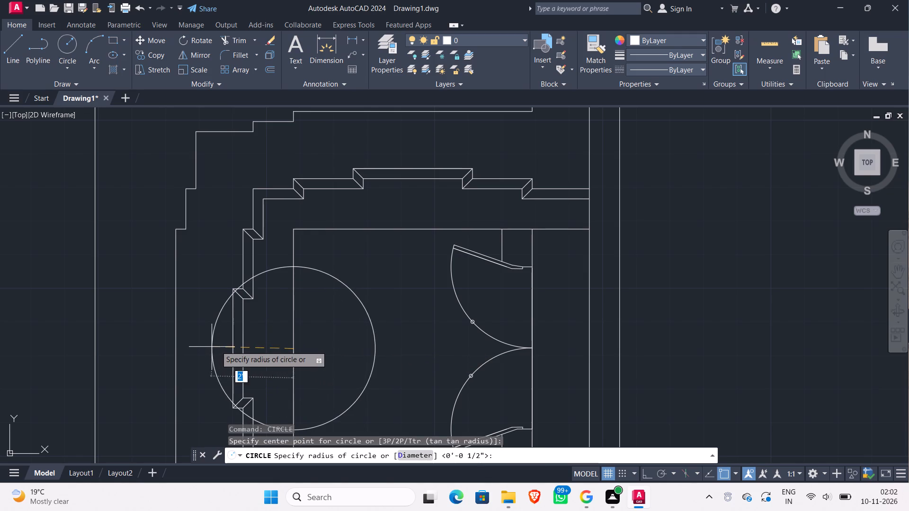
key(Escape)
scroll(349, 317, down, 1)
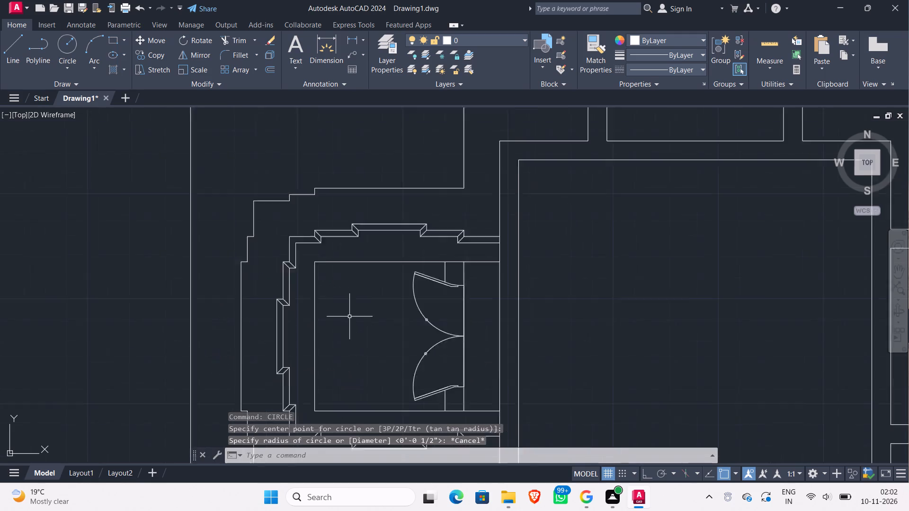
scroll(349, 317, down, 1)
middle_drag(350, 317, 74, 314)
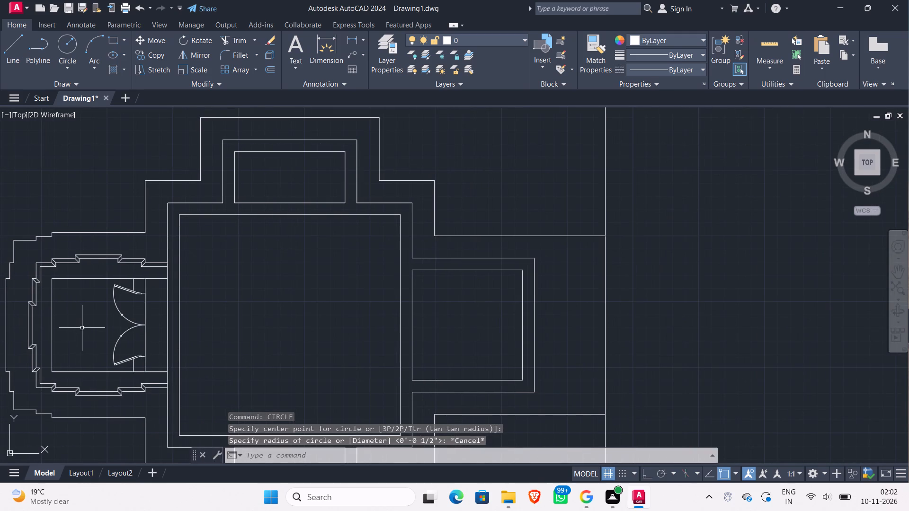
Draw a horizontal line from the midpoint of the Garbh Grah's inner western wall eastward, ending short of the double door's swing arcs.
scroll(73, 338, up, 1)
key(l)
key(Return)
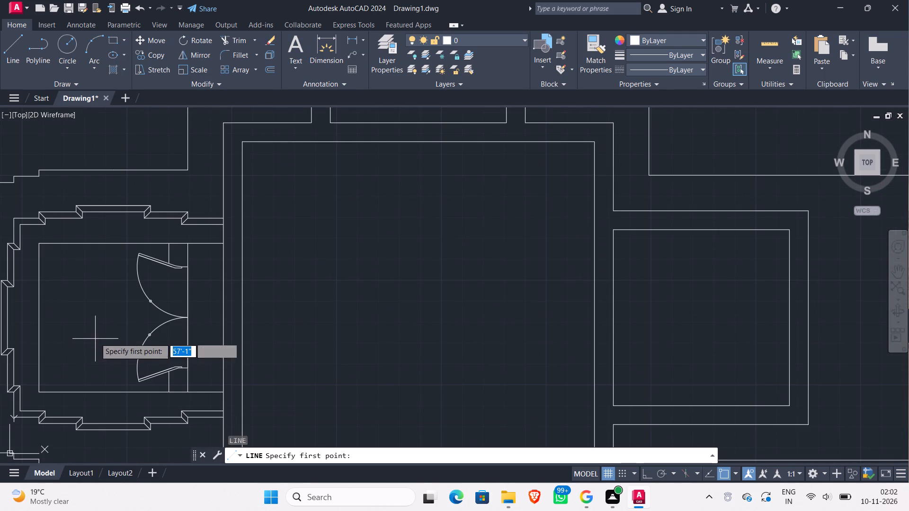
middle_drag(96, 335, 138, 334)
click(83, 316)
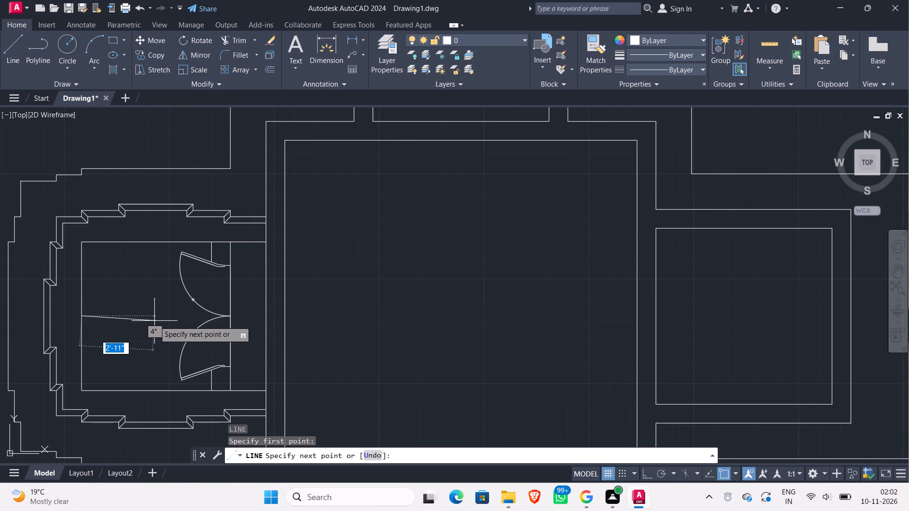
key(F8)
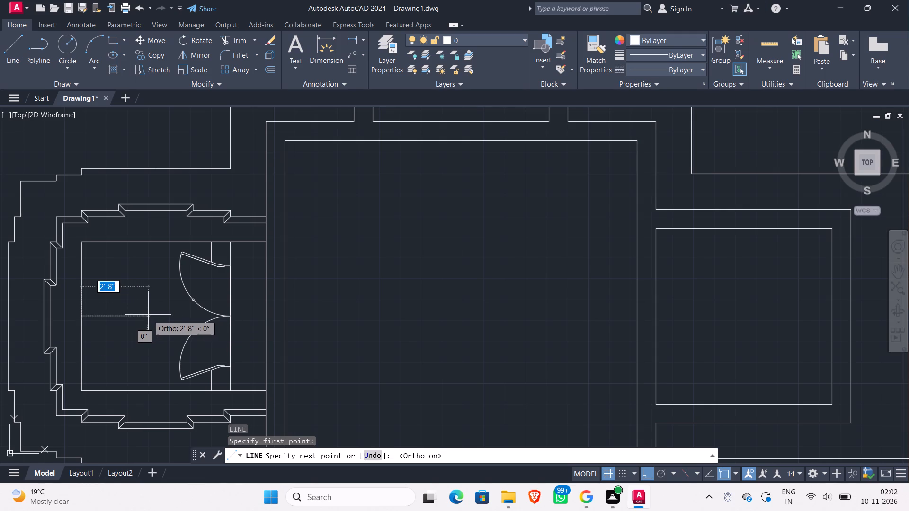
click(145, 317)
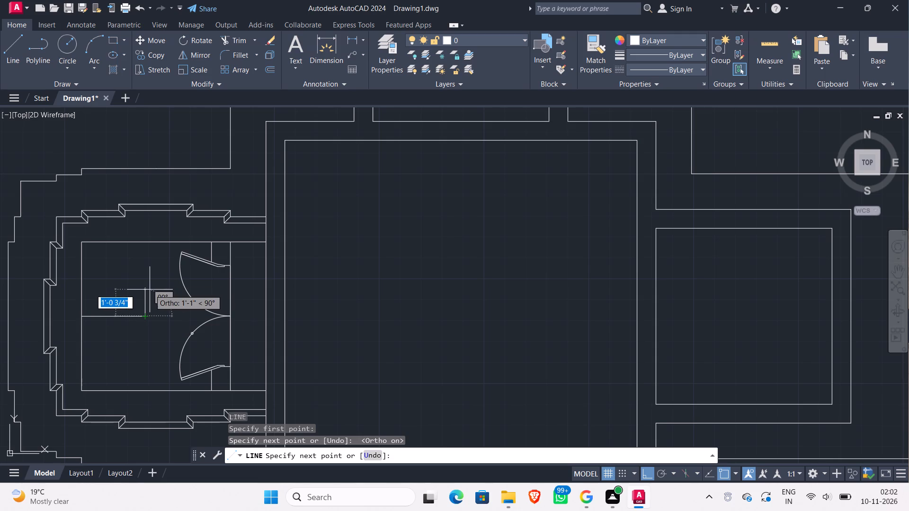
key(F8)
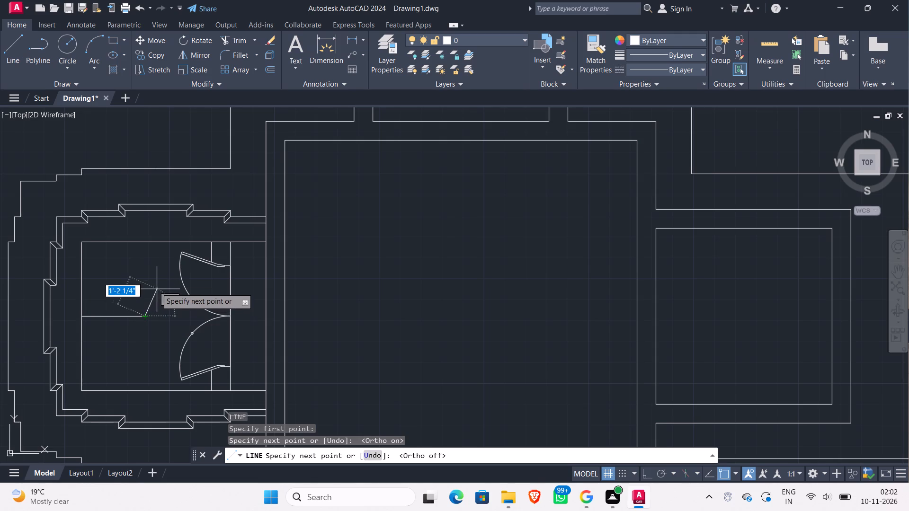
Examine the Garbh Grah altar's outline in the reference Temple Floor Plan, comparing it with the drafted Garbh Grah interior.
scroll(150, 274, down, 1)
middle_drag(150, 274, 0, 287)
scroll(0, 287, down, 2)
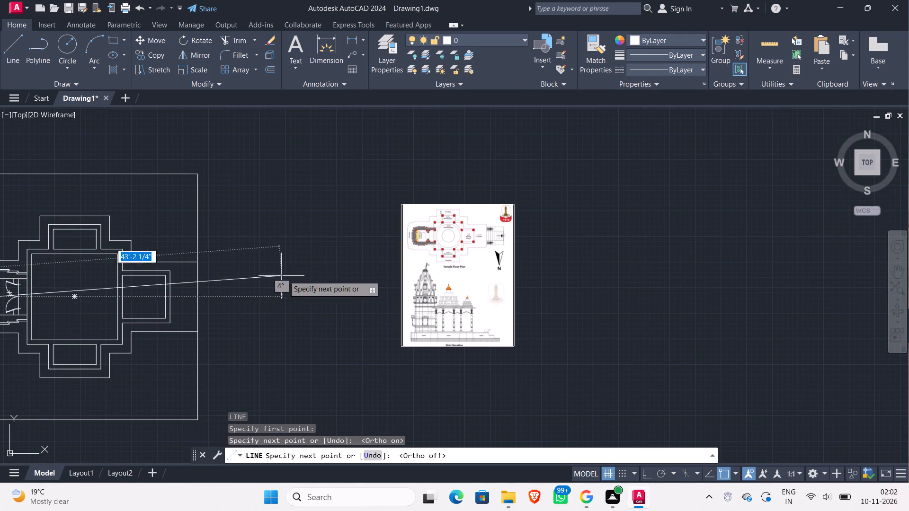
scroll(419, 245, up, 3)
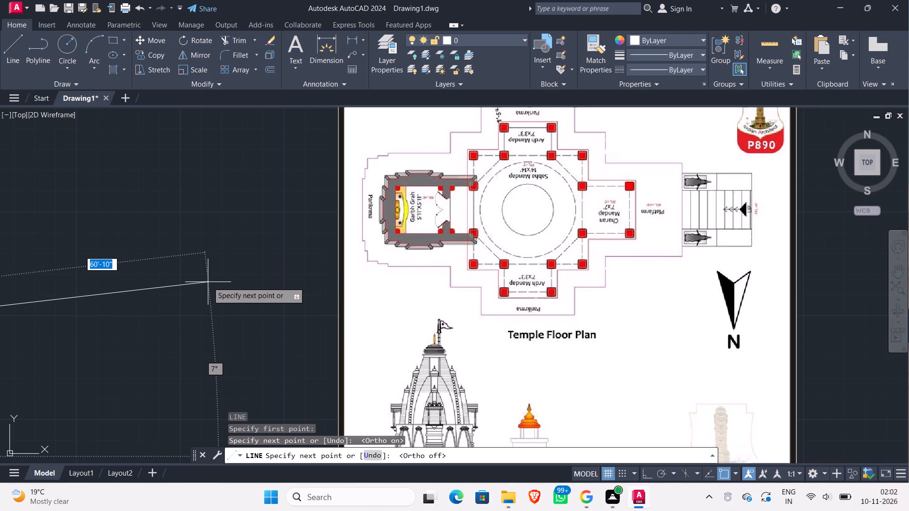
middle_drag(206, 282, 509, 282)
scroll(244, 308, down, 2)
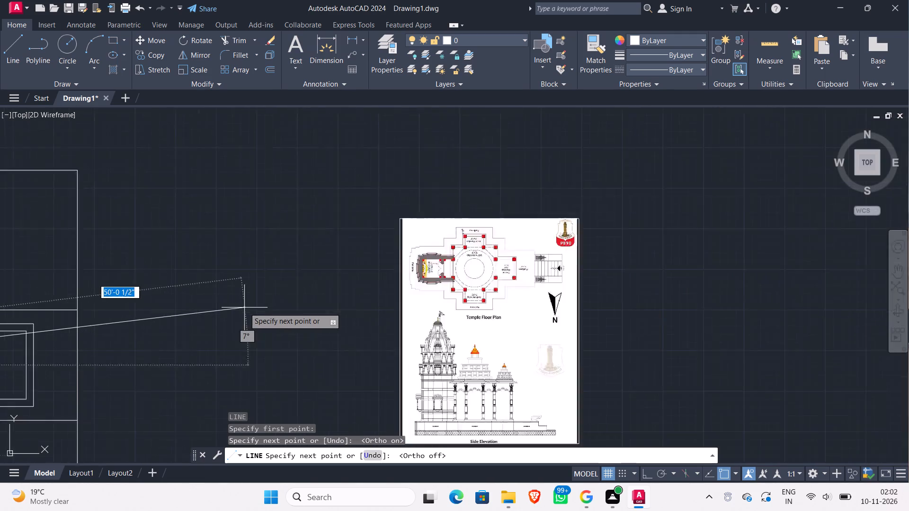
scroll(244, 308, down, 1)
middle_drag(241, 307, 482, 298)
scroll(156, 323, up, 2)
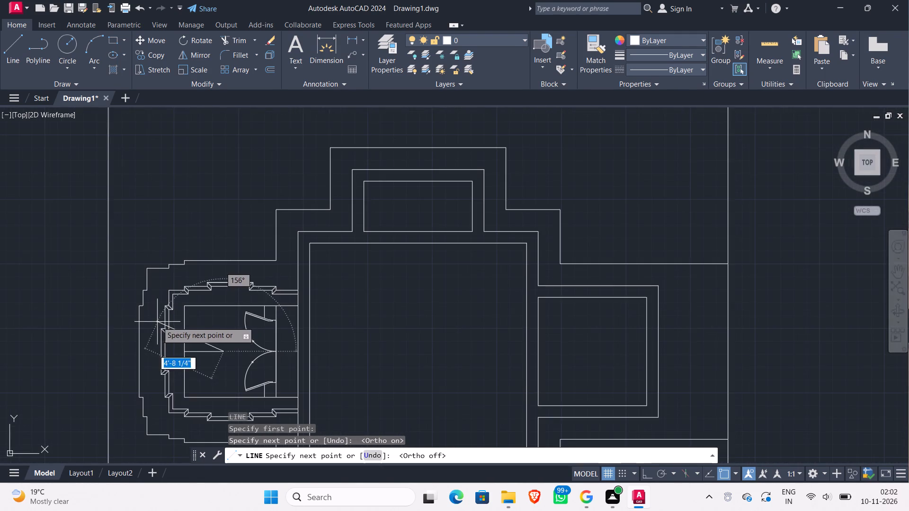
scroll(178, 323, up, 2)
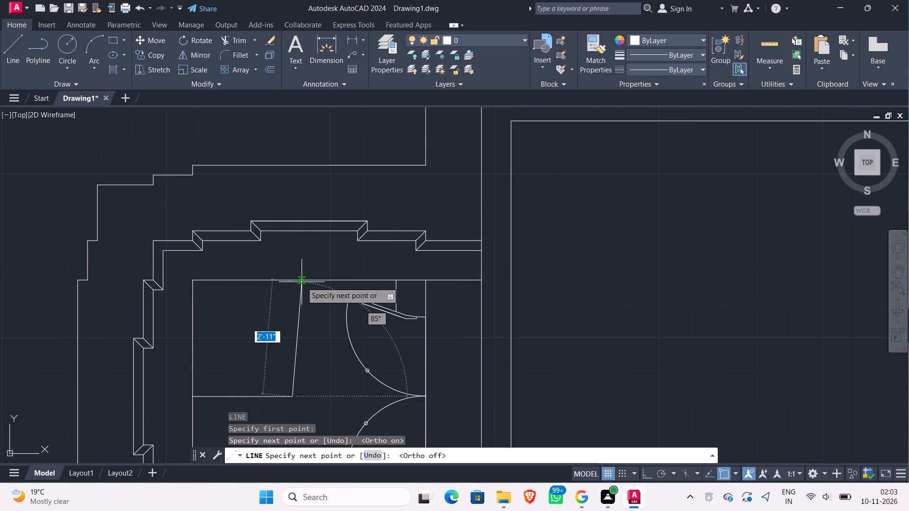
scroll(269, 381, down, 3)
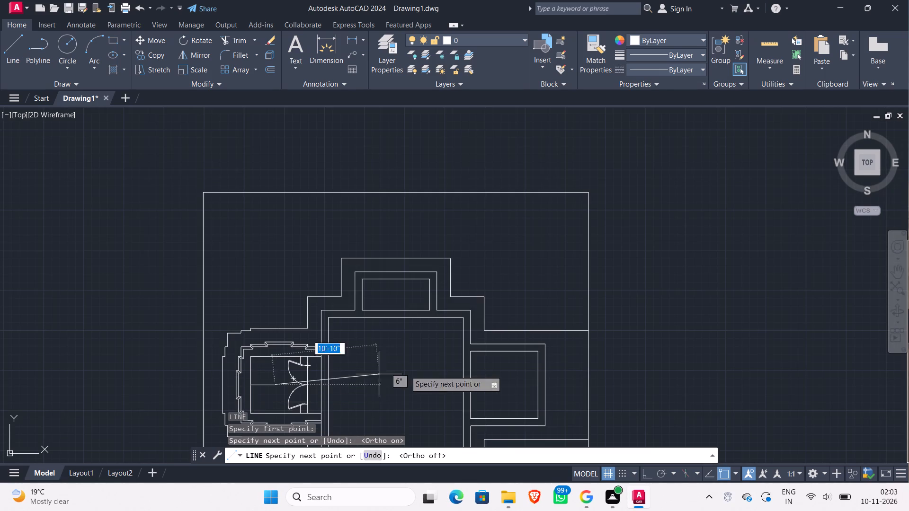
scroll(626, 344, down, 1)
middle_drag(627, 344, 262, 334)
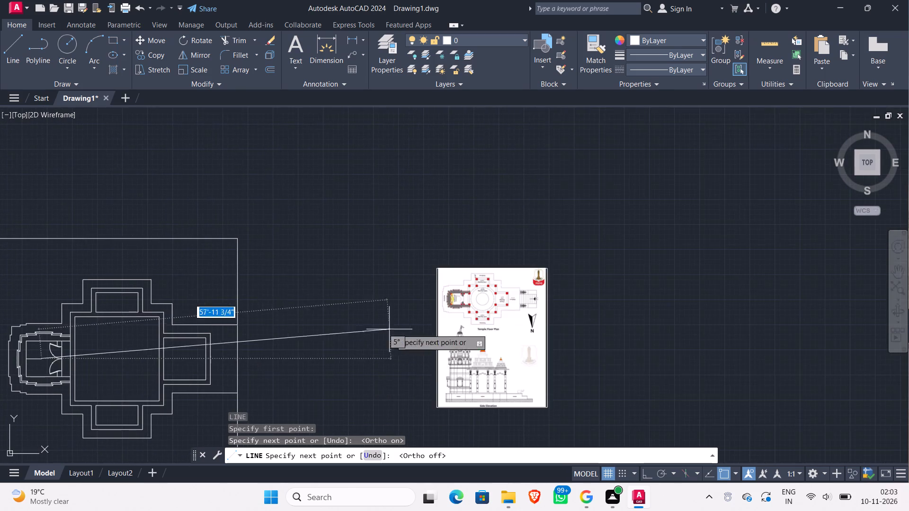
scroll(468, 305, up, 4)
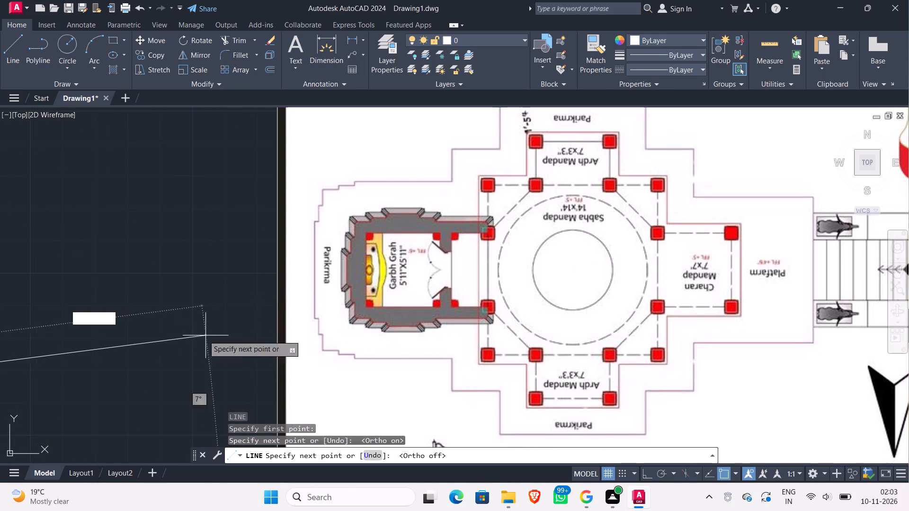
middle_drag(166, 335, 738, 315)
scroll(605, 315, down, 2)
middle_drag(370, 350, 908, 277)
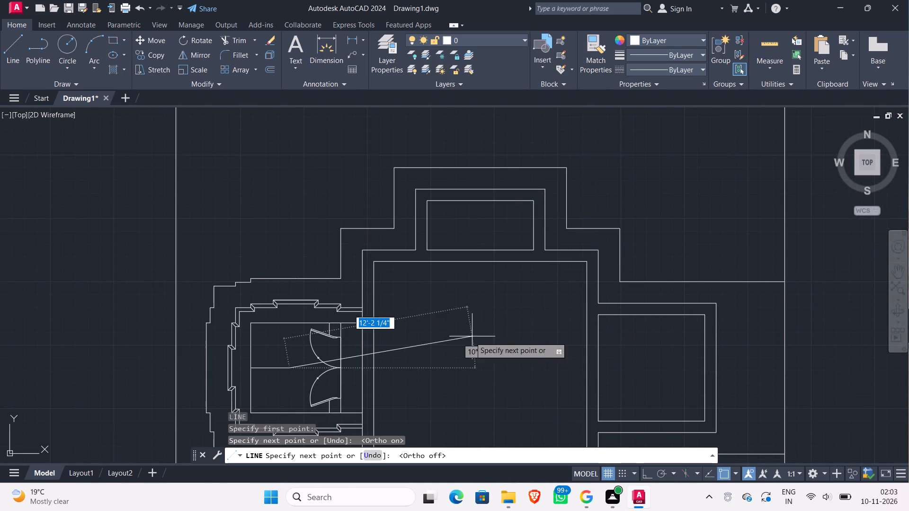
key(Escape)
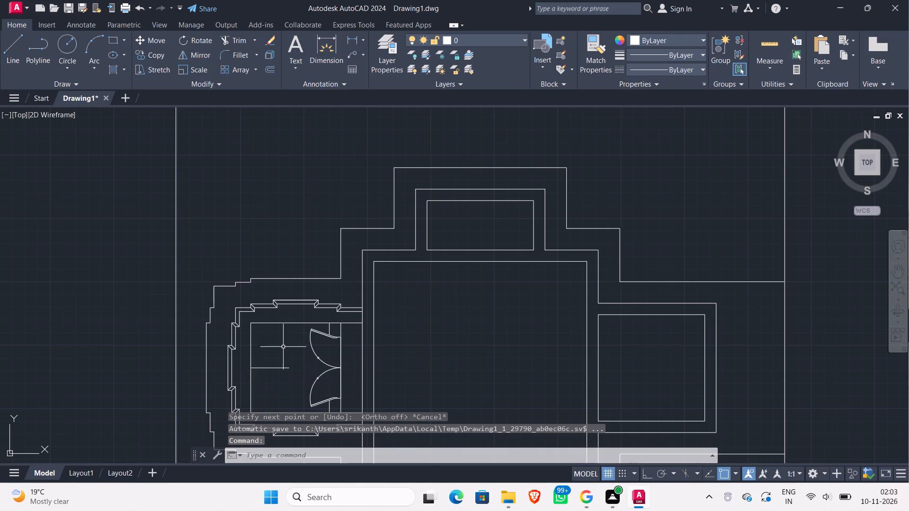
Draw a slanted line about 3' long from the midpoint of the Garbh Grah's horizontal centre line to its inner northern wall.
key(l)
key(Return)
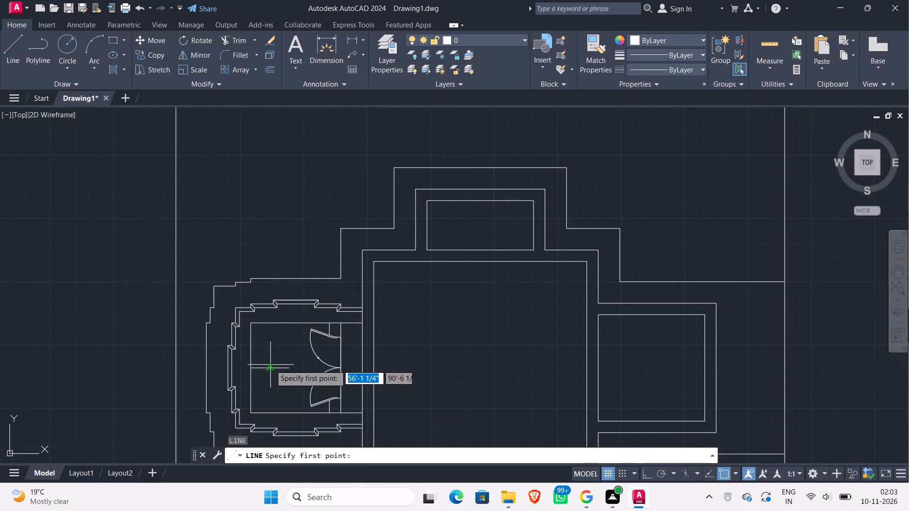
scroll(270, 366, up, 1)
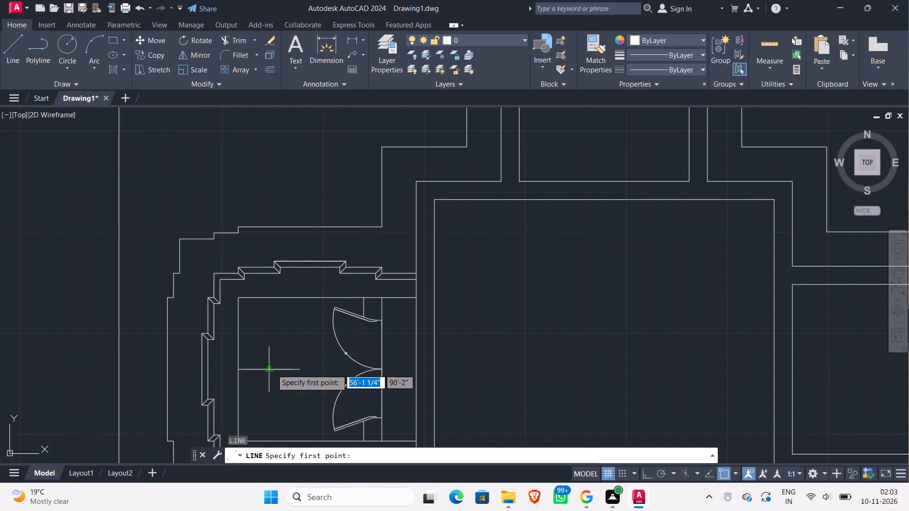
click(271, 369)
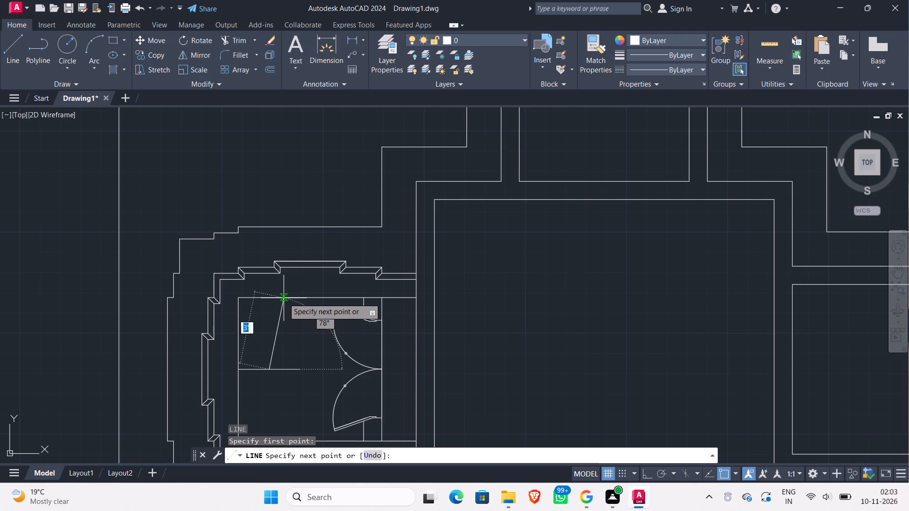
scroll(279, 296, up, 1)
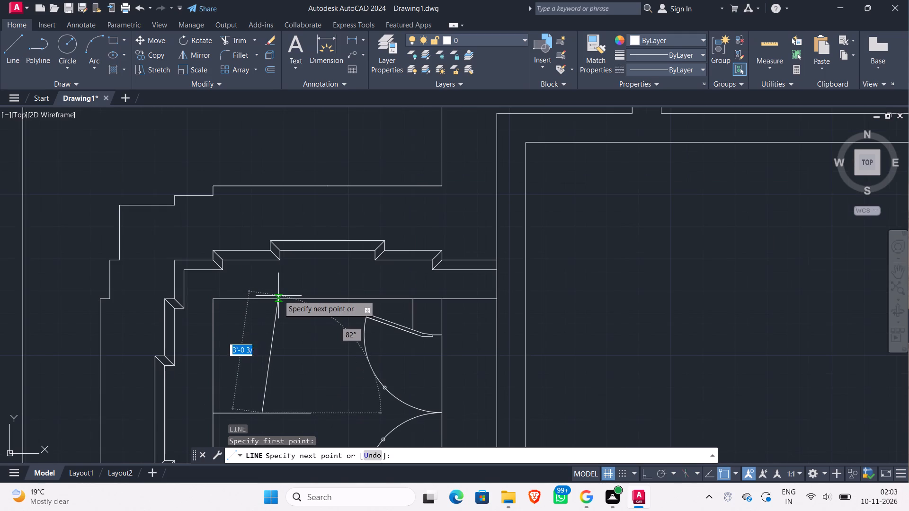
click(278, 295)
key(Escape)
middle_drag(295, 354, 295, 356)
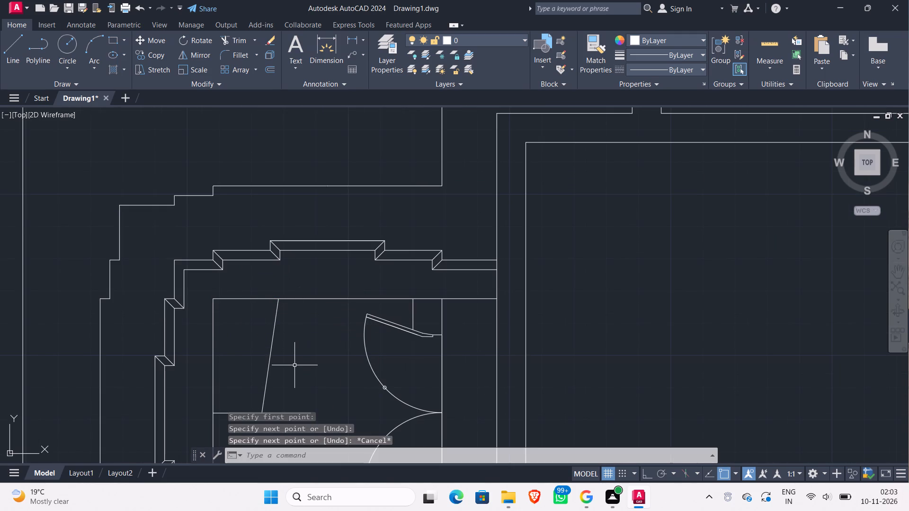
middle_drag(295, 356, 321, 264)
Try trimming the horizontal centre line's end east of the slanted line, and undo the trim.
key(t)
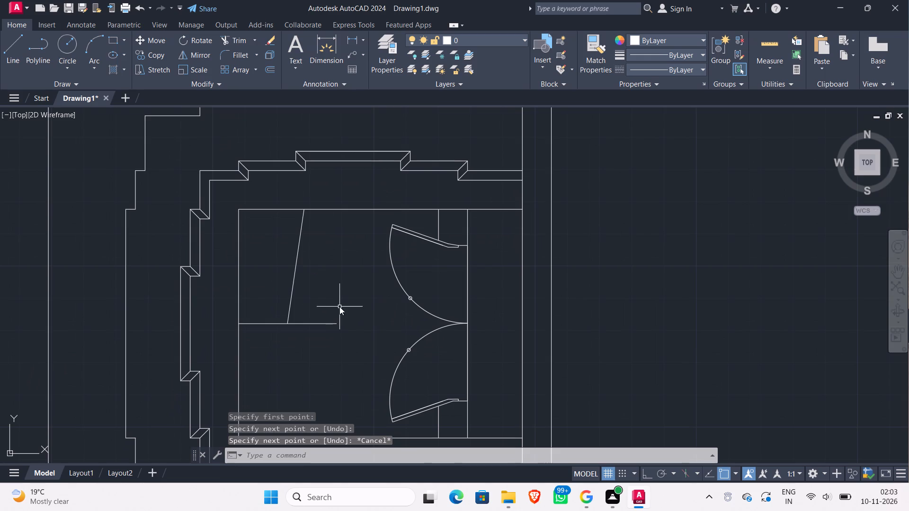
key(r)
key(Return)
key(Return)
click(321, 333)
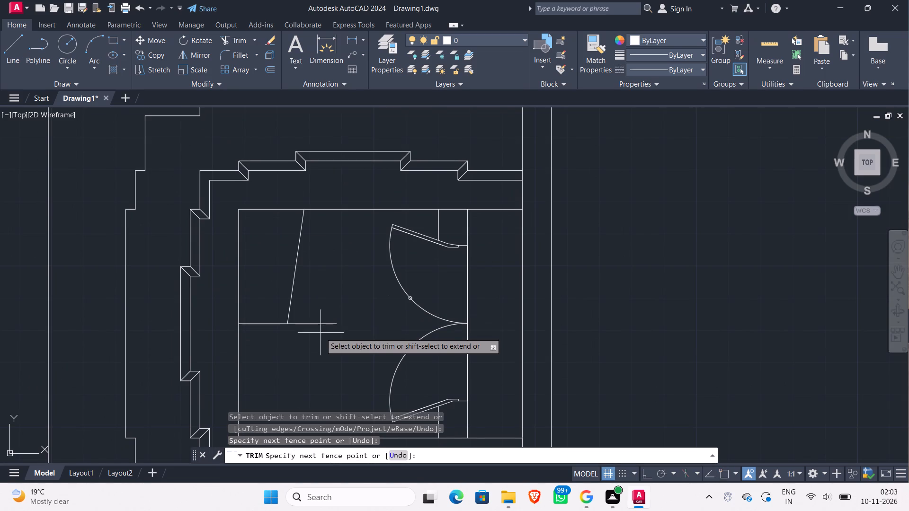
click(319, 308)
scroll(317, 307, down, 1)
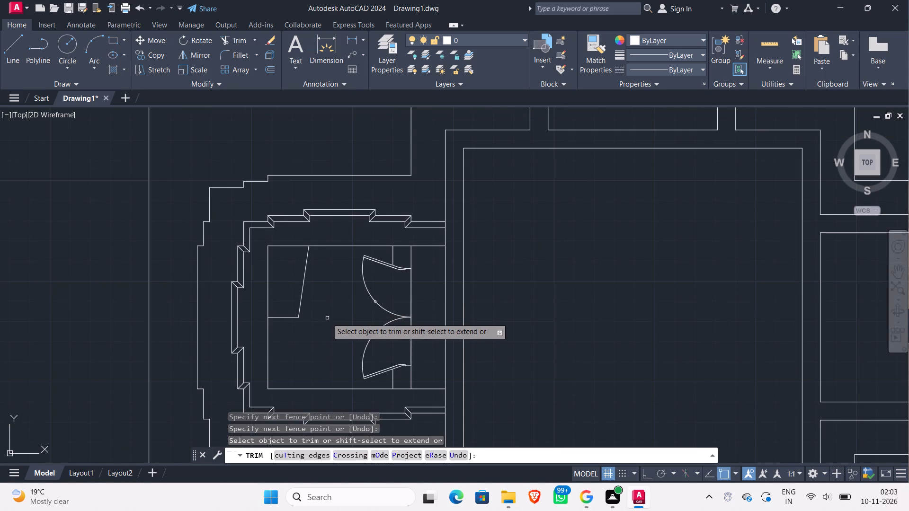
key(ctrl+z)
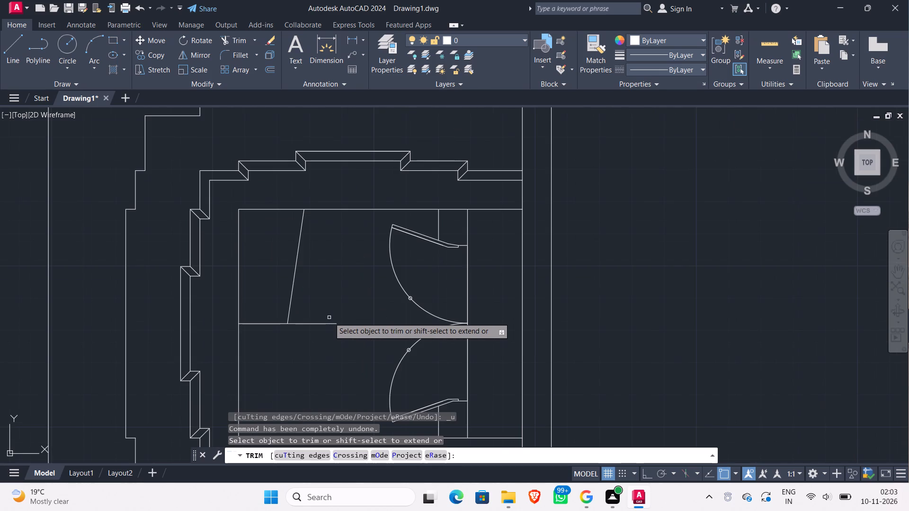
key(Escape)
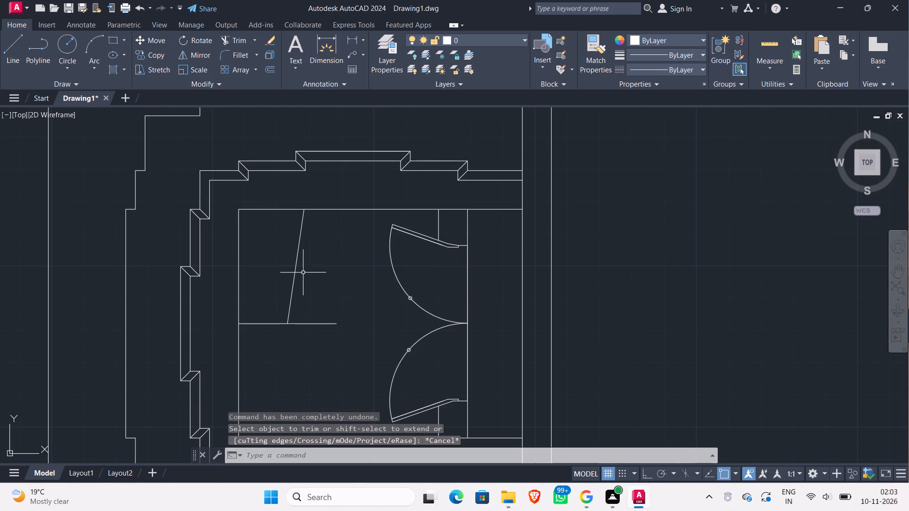
Draw a three-point arc from the slanted line's midpoint, bulging east through the horizontal centre line and ending about 2 1/2" south of it.
click(89, 43)
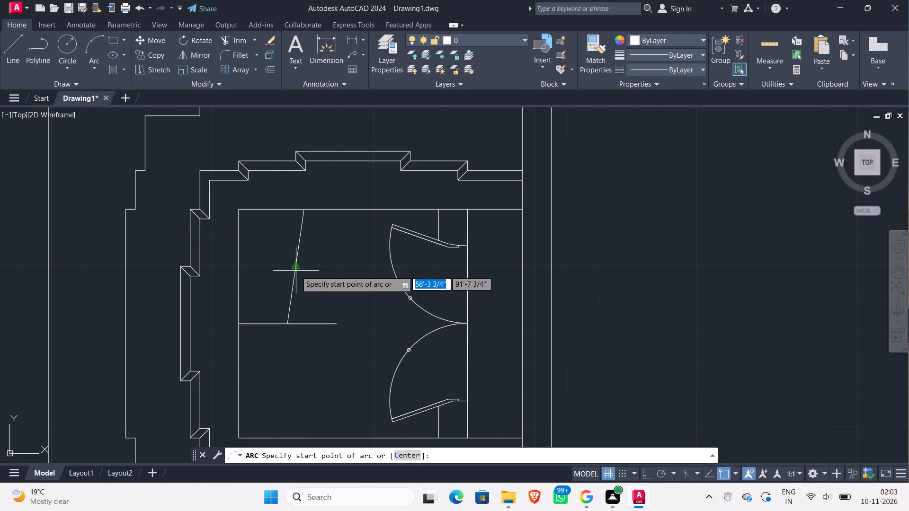
scroll(295, 278, down, 4)
scroll(716, 241, up, 2)
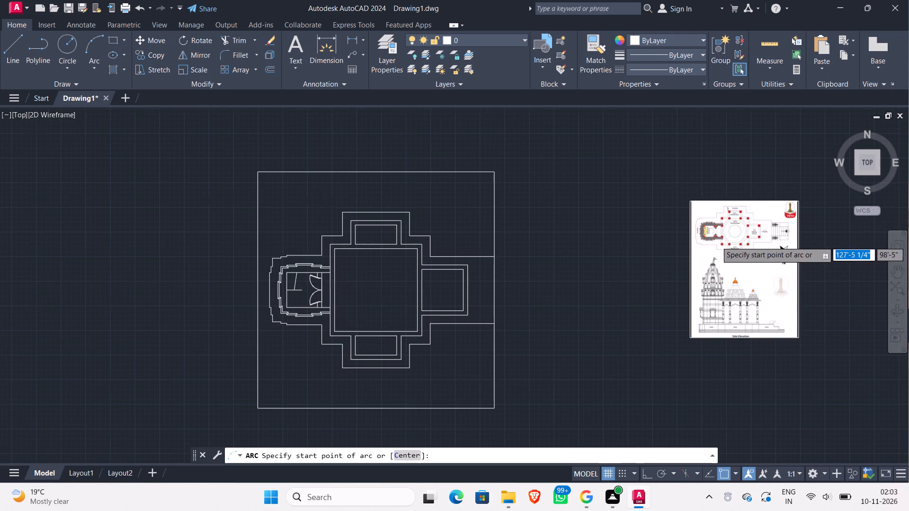
scroll(700, 222, up, 3)
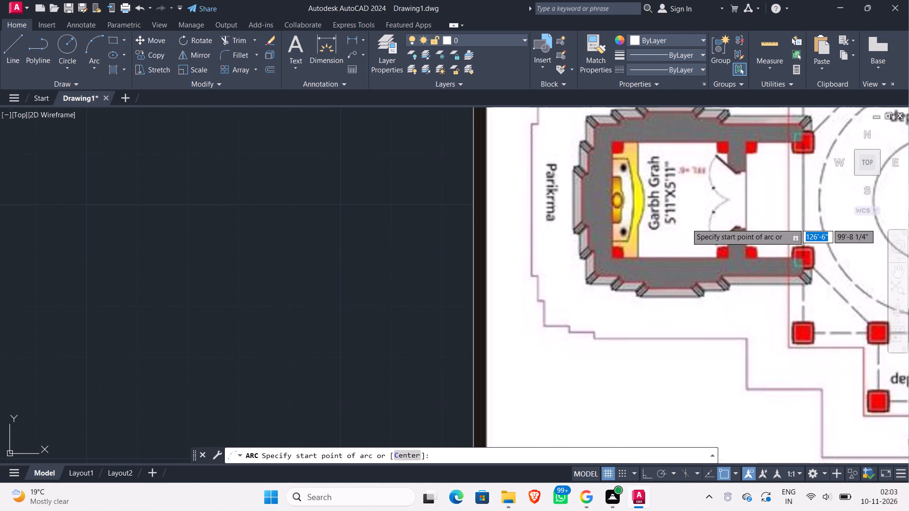
scroll(686, 223, down, 4)
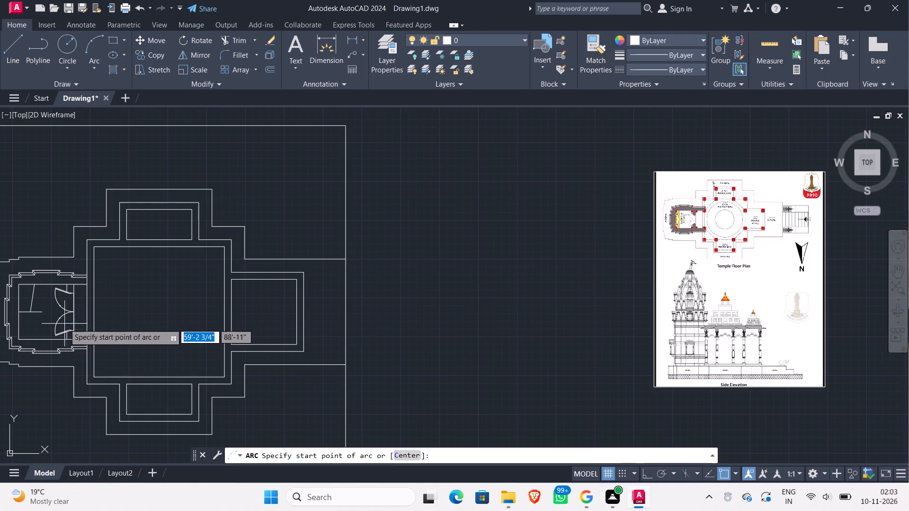
scroll(39, 308, up, 1)
middle_drag(36, 305, 148, 297)
scroll(148, 296, up, 3)
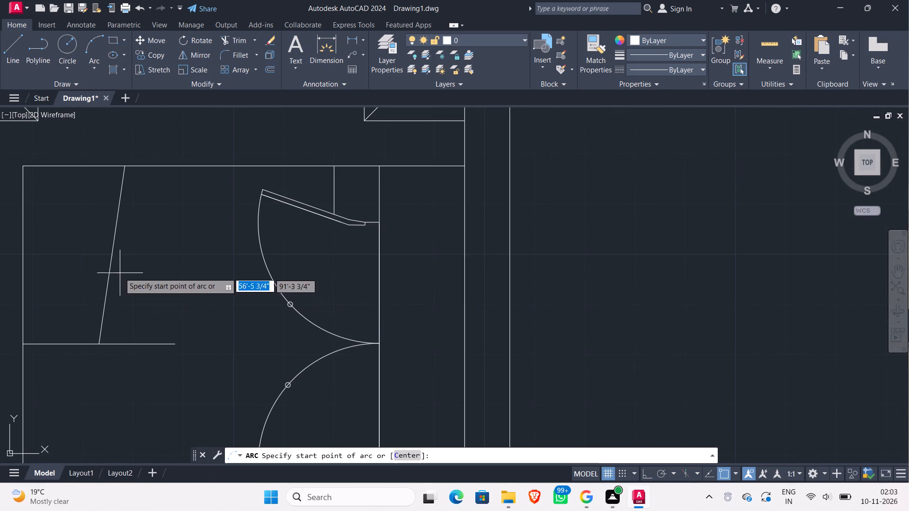
click(111, 255)
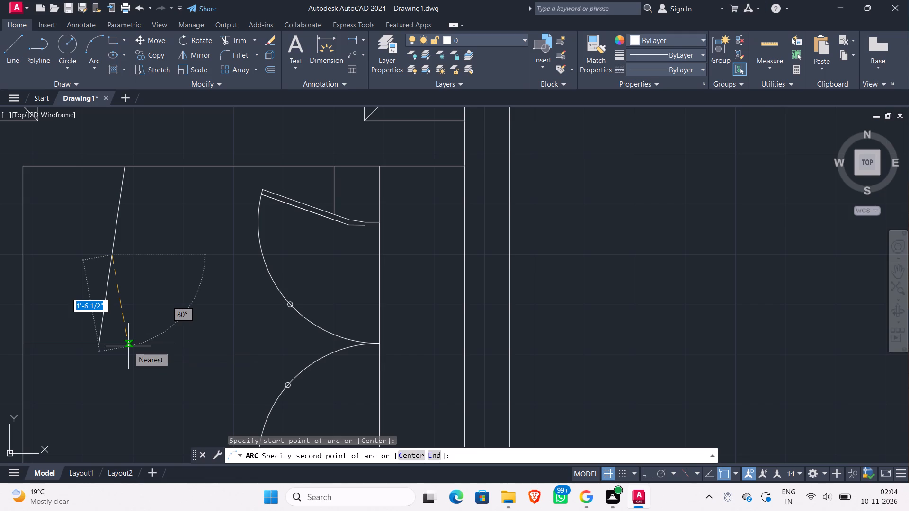
scroll(128, 346, up, 2)
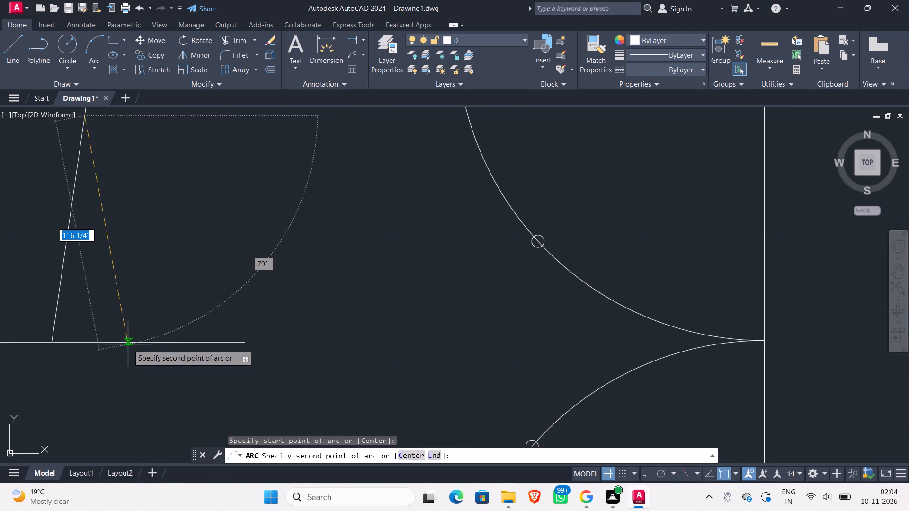
click(124, 344)
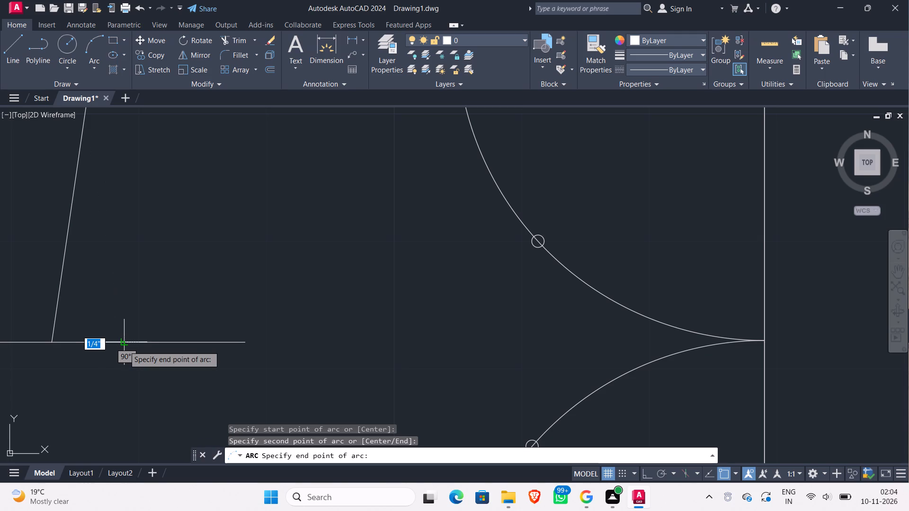
middle_drag(125, 345, 164, 360)
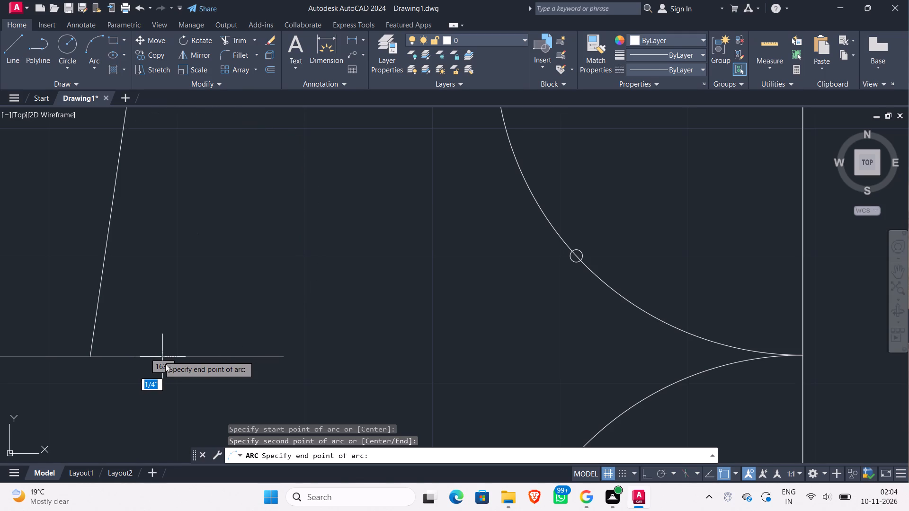
click(161, 389)
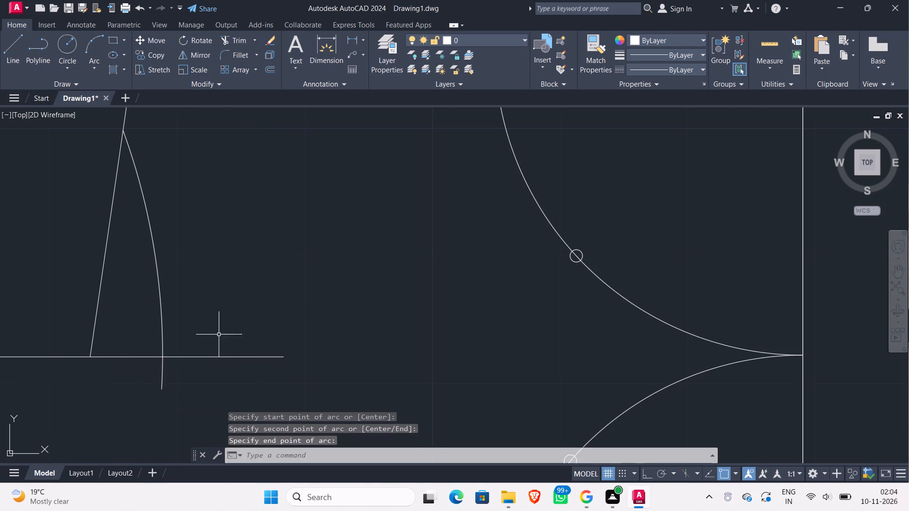
Trim the arc's short end extending south of the Garbh Grah's horizontal centre line.
scroll(233, 322, down, 2)
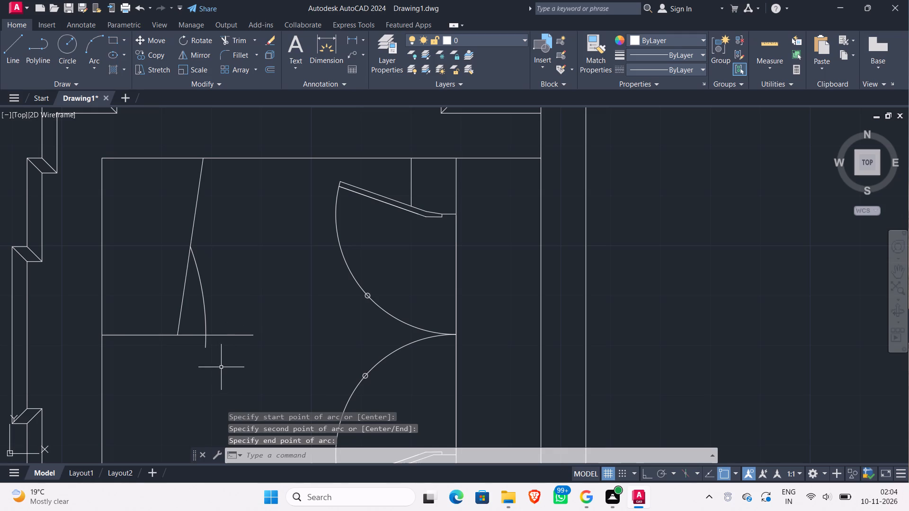
text(tr)
key(Return)
key(Return)
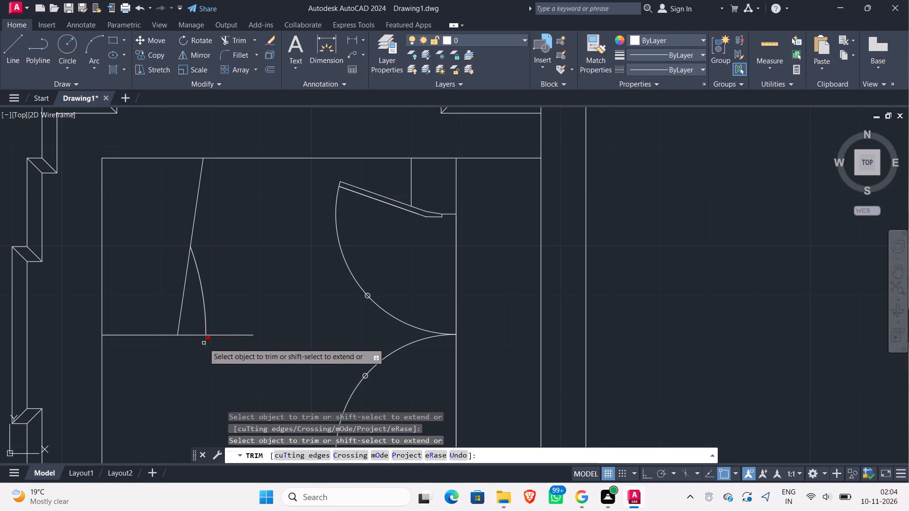
Trim away the slanted line's southern half between the arc's start and the Garbh Grah's horizontal centre line.
click(204, 343)
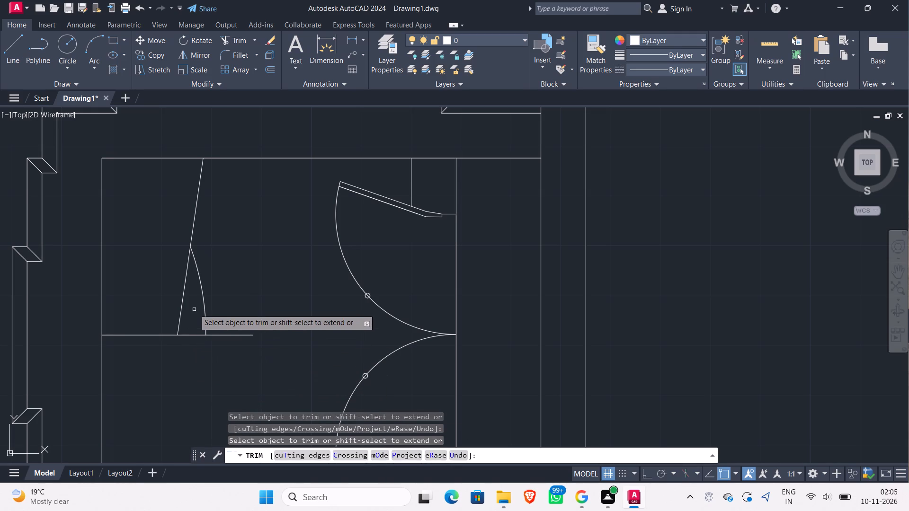
click(190, 304)
click(173, 289)
scroll(144, 296, down, 2)
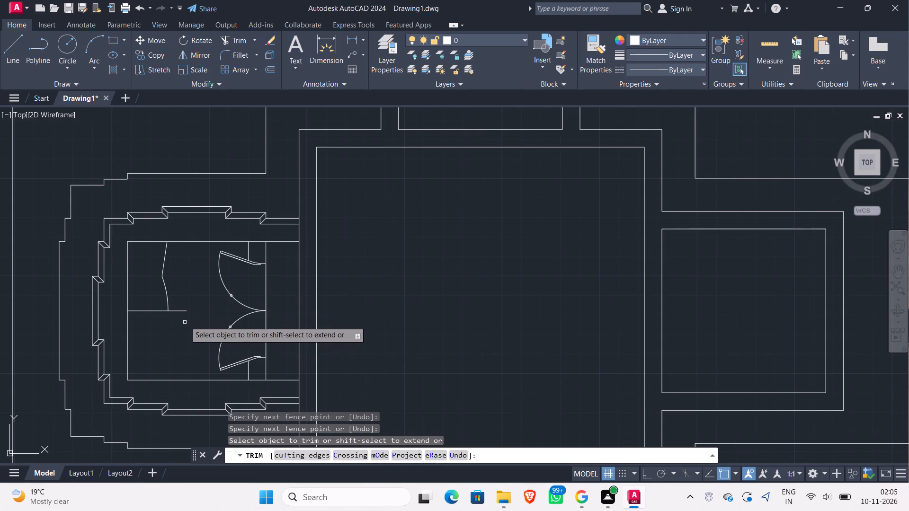
scroll(179, 319, down, 2)
scroll(180, 326, up, 2)
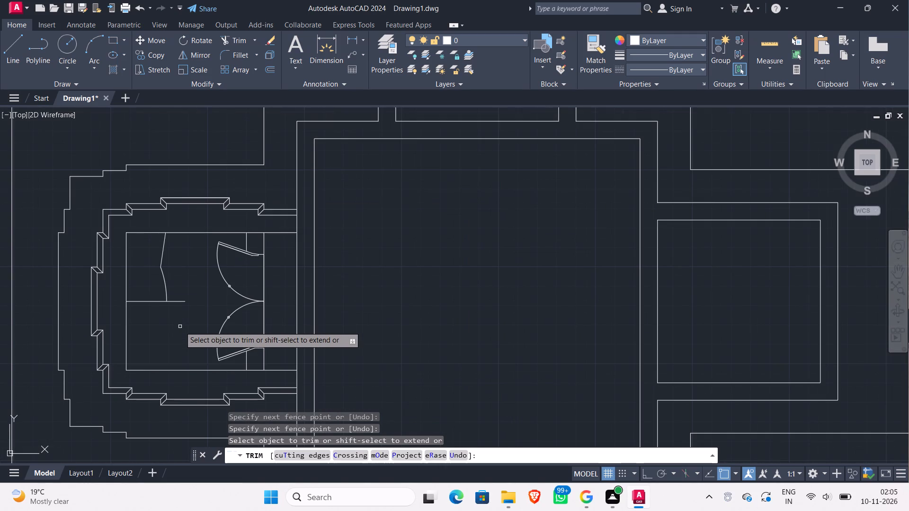
scroll(180, 326, down, 1)
middle_drag(180, 326, 111, 357)
scroll(111, 348, up, 2)
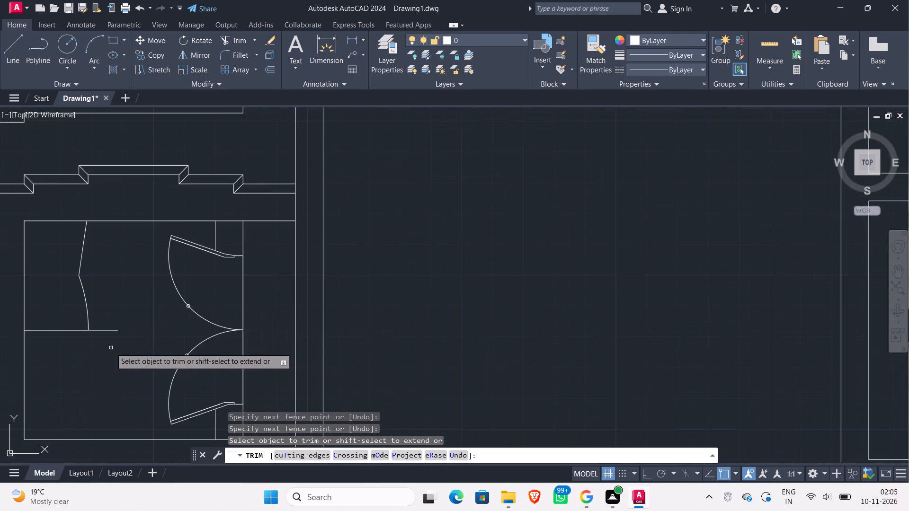
middle_drag(97, 352, 163, 372)
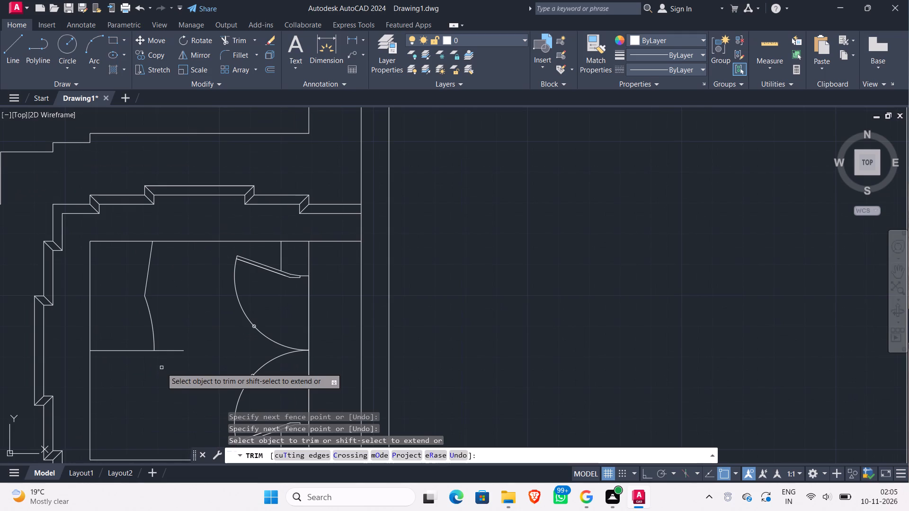
key(Escape)
Examine the altar's inner outline against the western wall in the reference plan's Garbh Grah.
scroll(163, 368, down, 2)
middle_drag(336, 361, 198, 330)
scroll(196, 328, down, 2)
scroll(540, 275, up, 5)
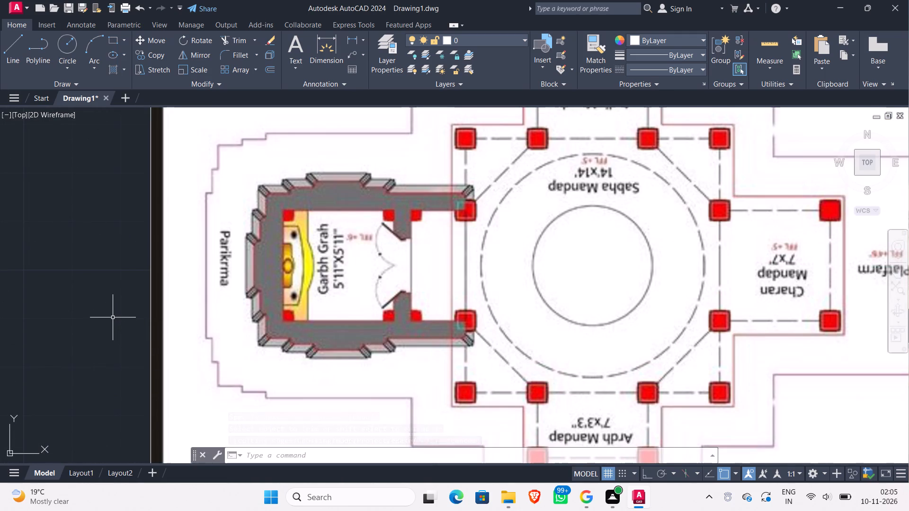
middle_drag(108, 315, 373, 284)
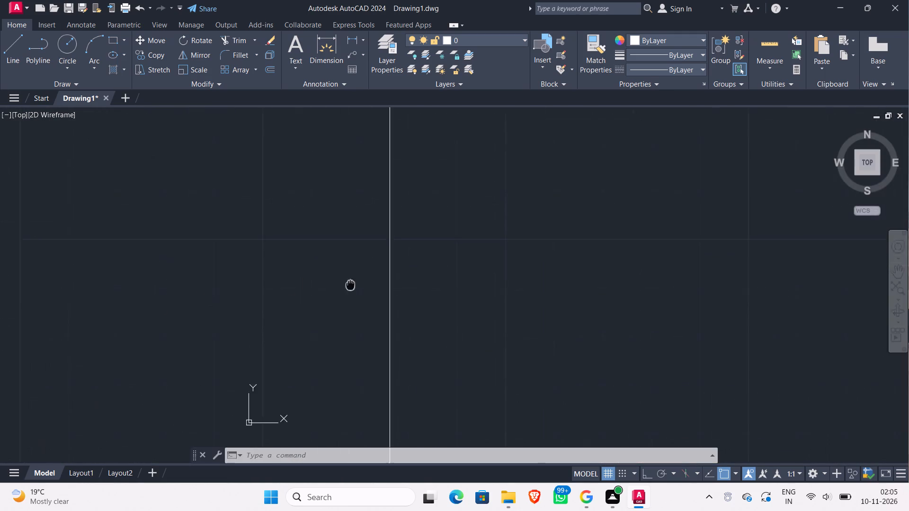
middle_drag(373, 284, 454, 289)
scroll(377, 300, down, 1)
middle_drag(333, 308, 380, 305)
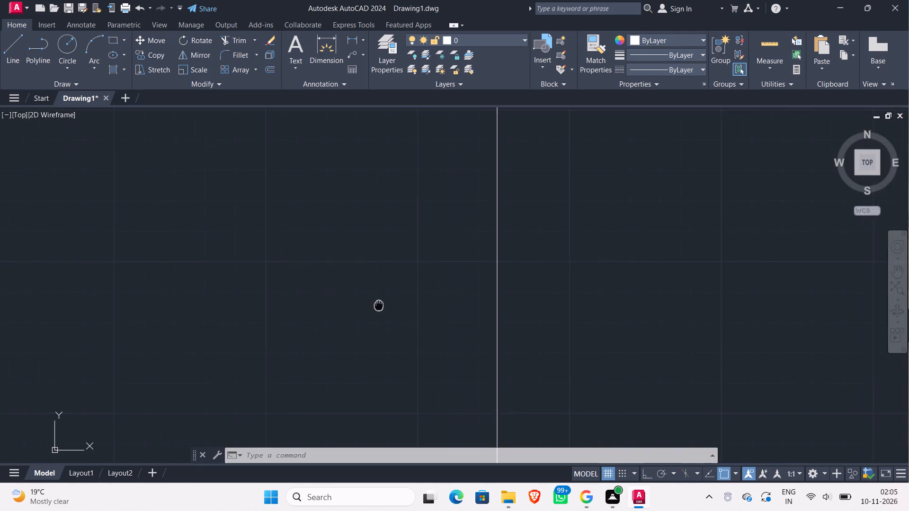
middle_drag(380, 305, 409, 315)
middle_drag(348, 326, 432, 328)
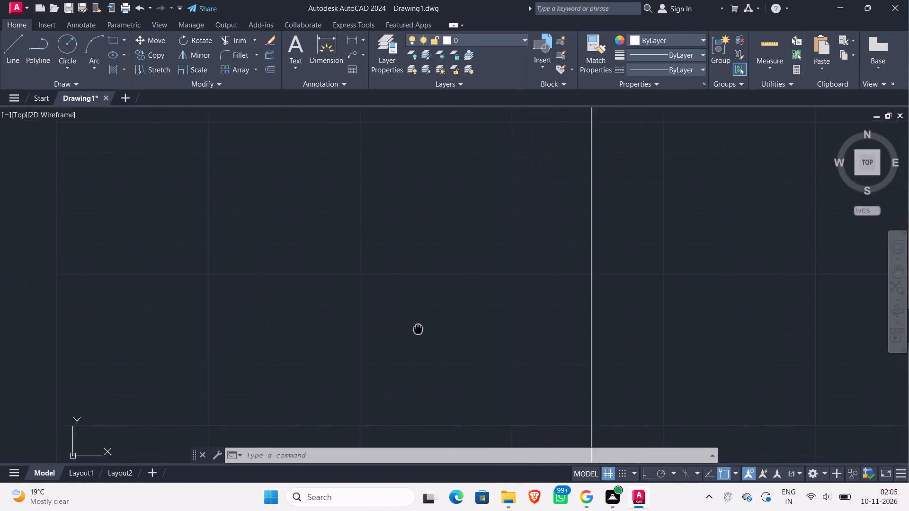
middle_drag(432, 328, 439, 328)
scroll(382, 319, down, 1)
middle_drag(382, 318, 535, 320)
scroll(340, 330, down, 2)
middle_drag(276, 342, 648, 307)
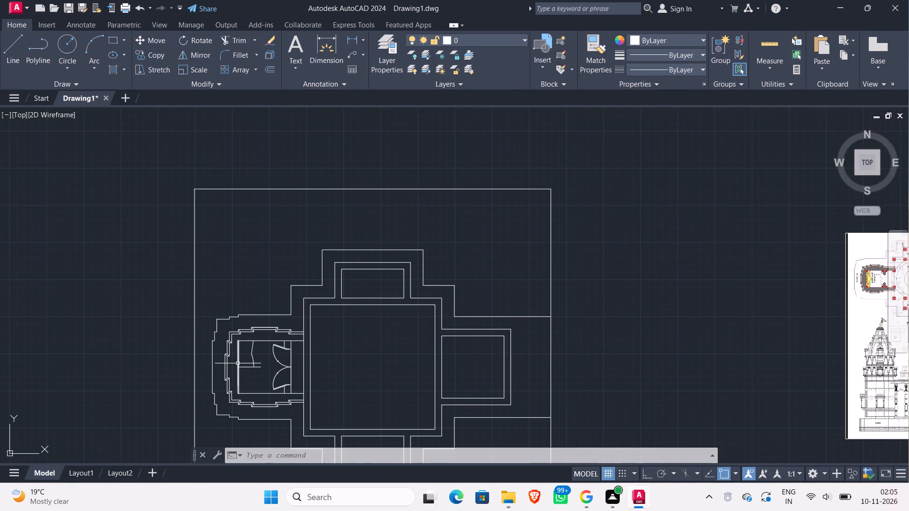
With Ortho on, draw a horizontal line about 8" long east from the Garbh Grah's inner western wall, north of the centre line.
scroll(238, 363, up, 4)
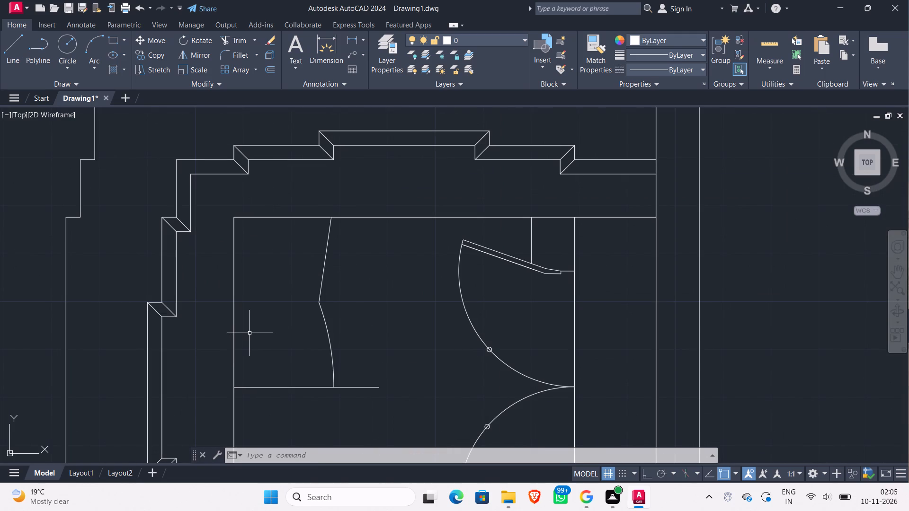
key(l)
key(Return)
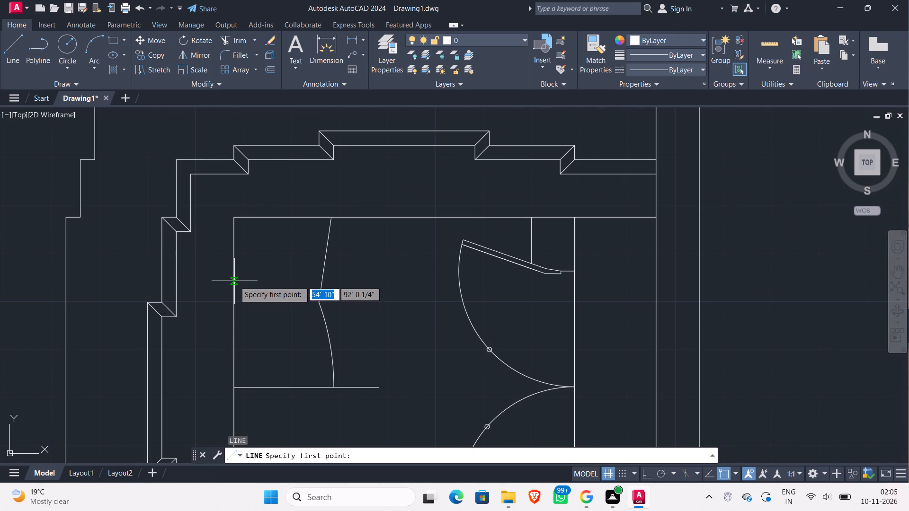
click(234, 281)
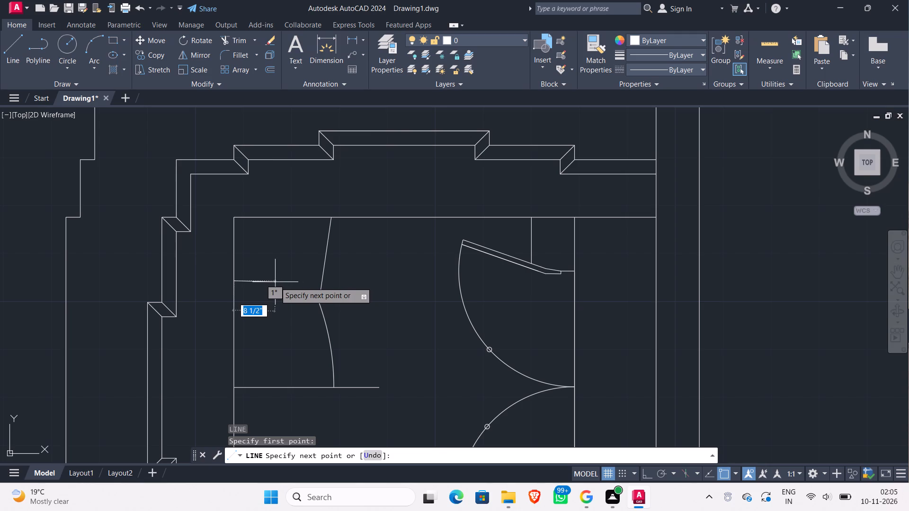
key(F8)
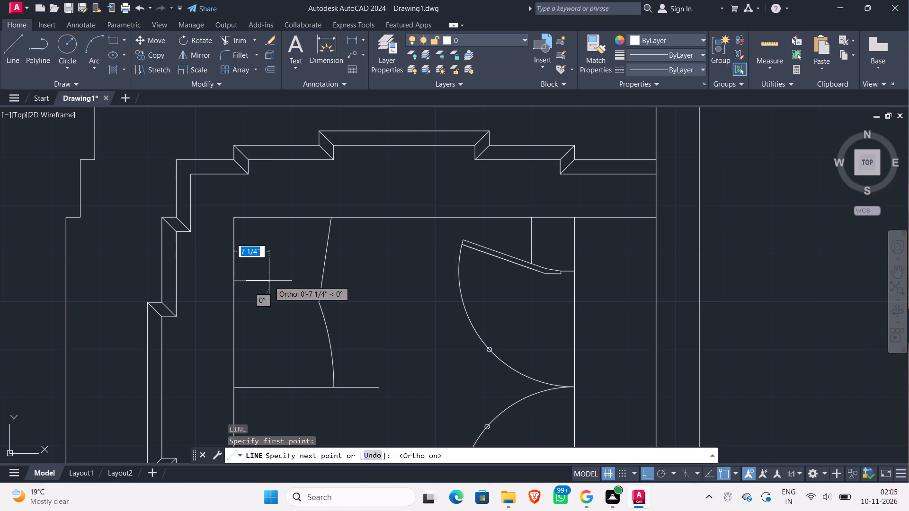
click(272, 281)
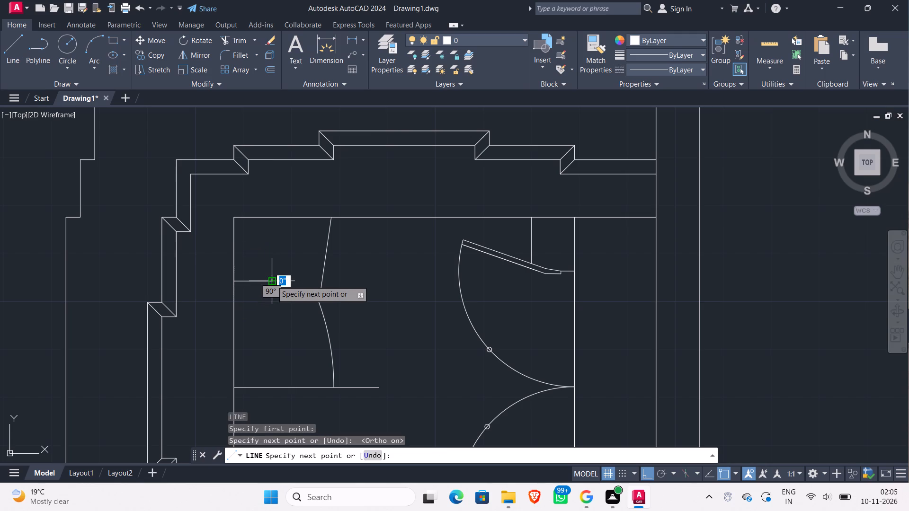
key(Escape)
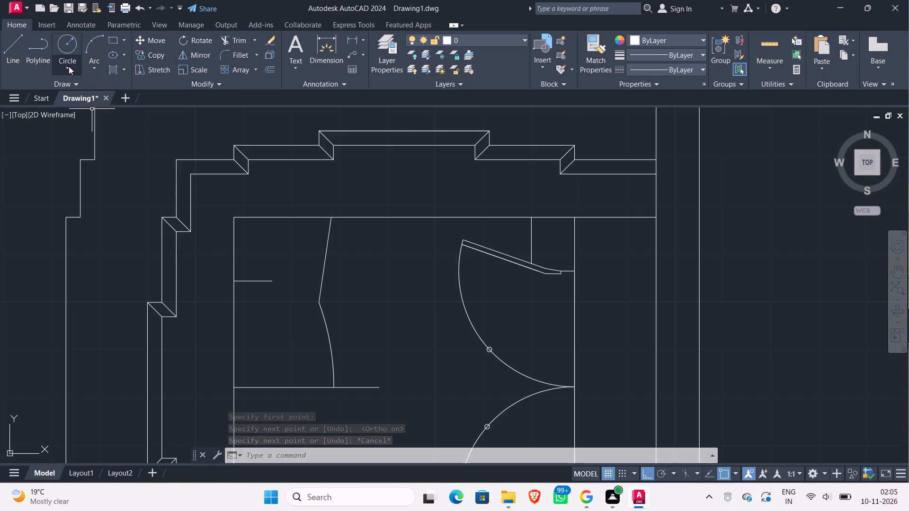
With Ortho off, draw a three-point arc from the short line's east end through the horizontal centre line, ending about 1" south of it.
click(91, 49)
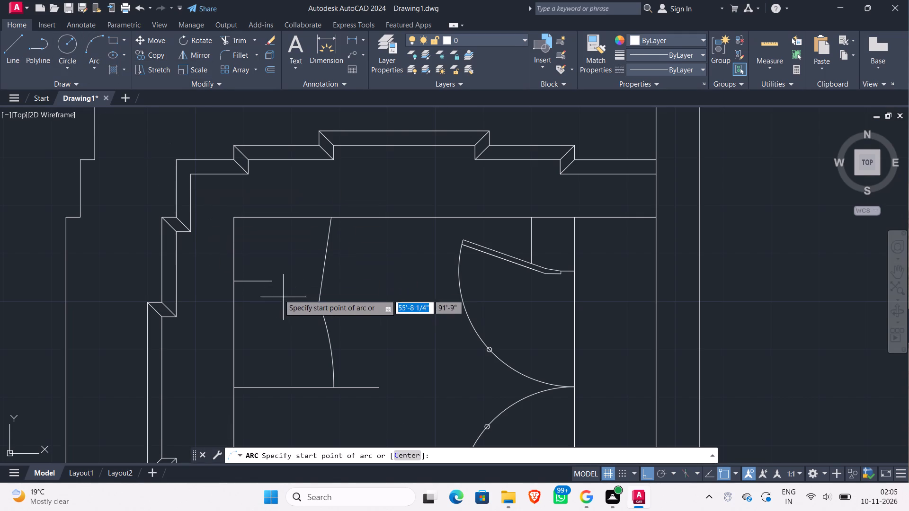
click(270, 282)
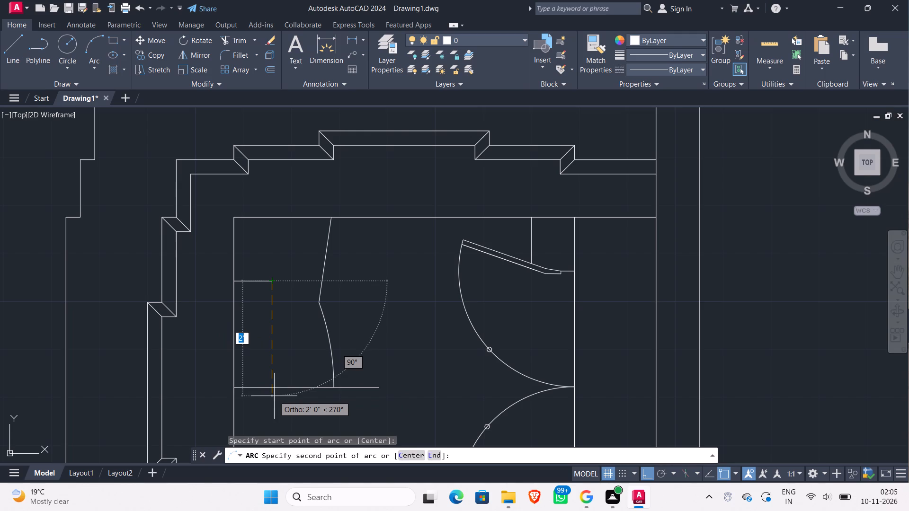
key(F8)
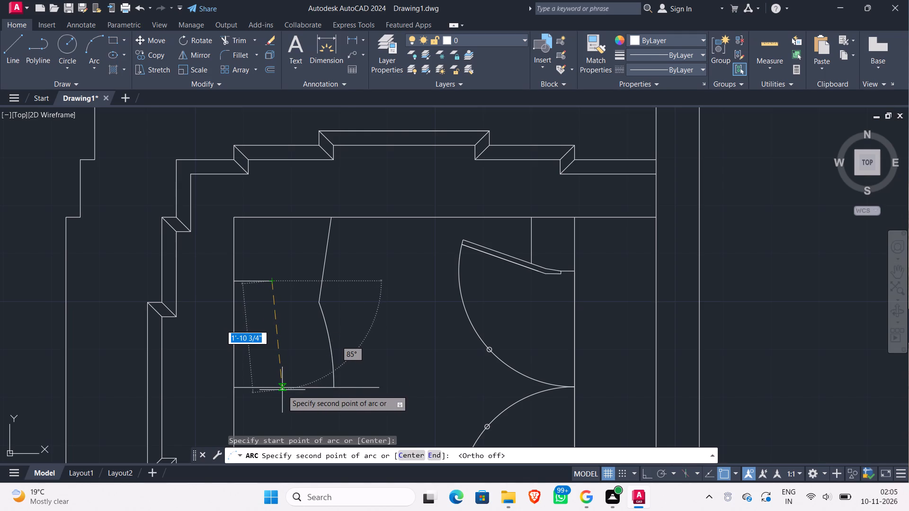
click(280, 389)
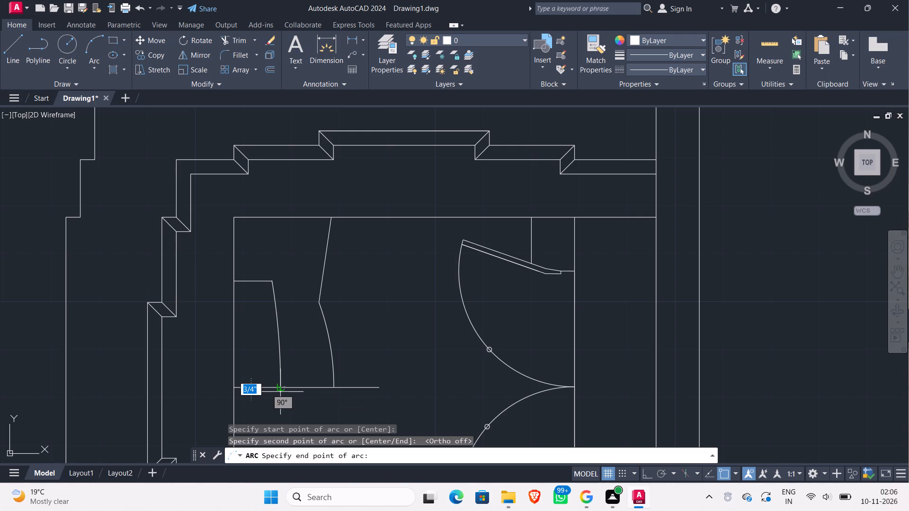
click(280, 392)
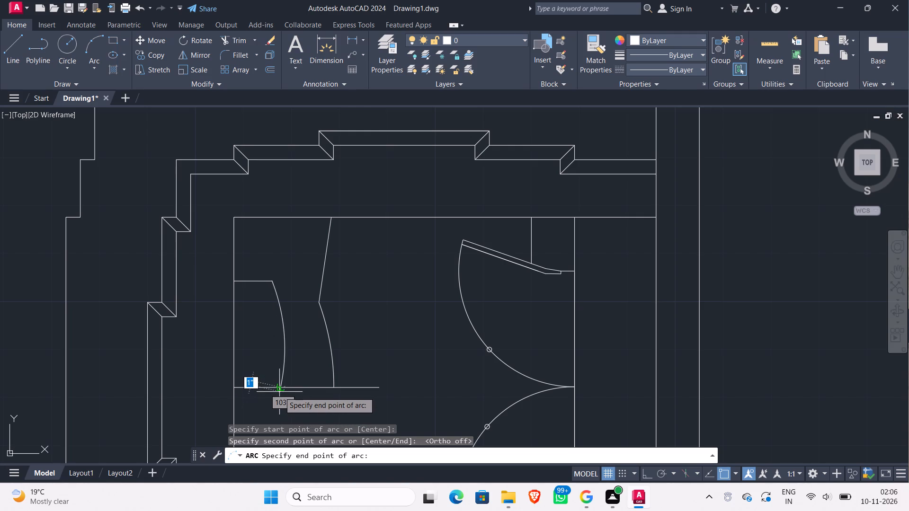
click(280, 391)
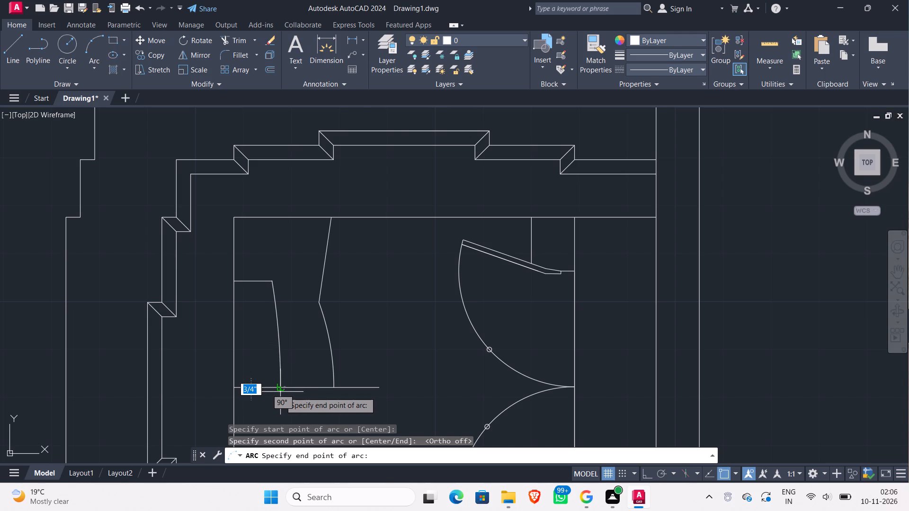
click(280, 392)
click(280, 391)
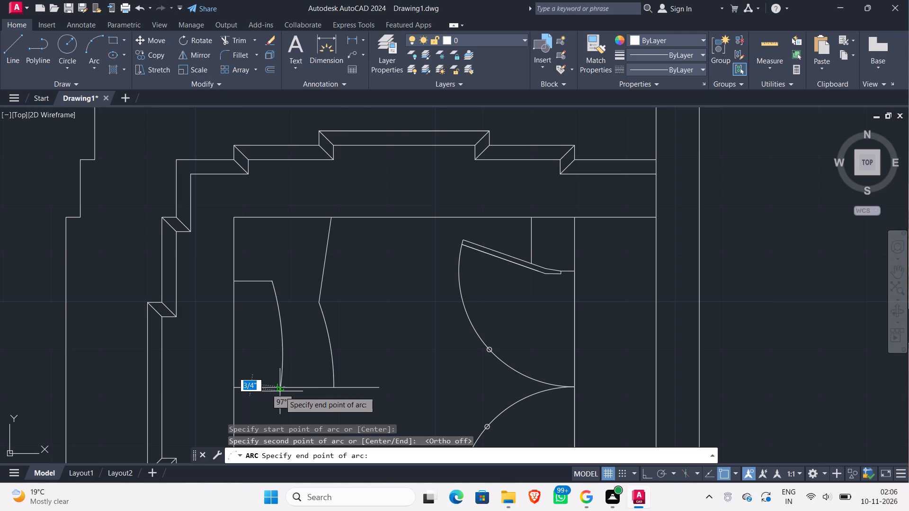
click(280, 391)
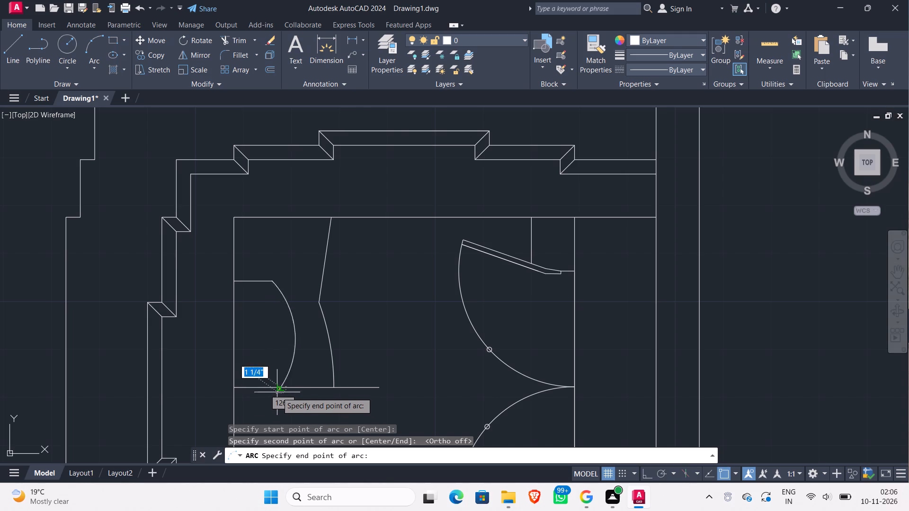
click(281, 391)
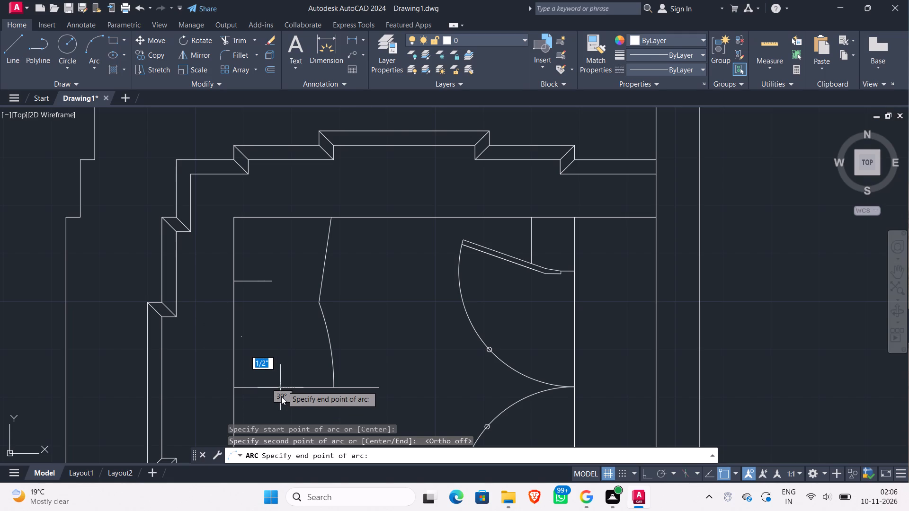
scroll(283, 389, up, 2)
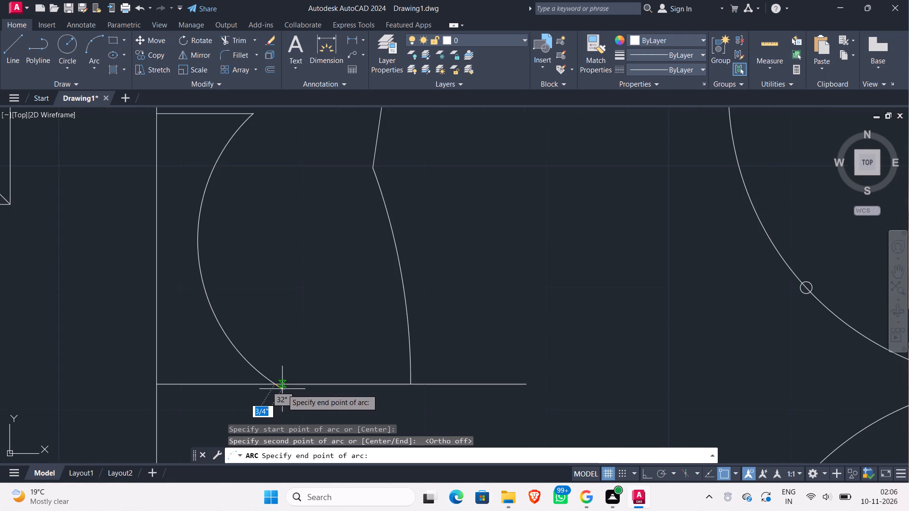
middle_drag(282, 389, 284, 370)
scroll(284, 376, down, 1)
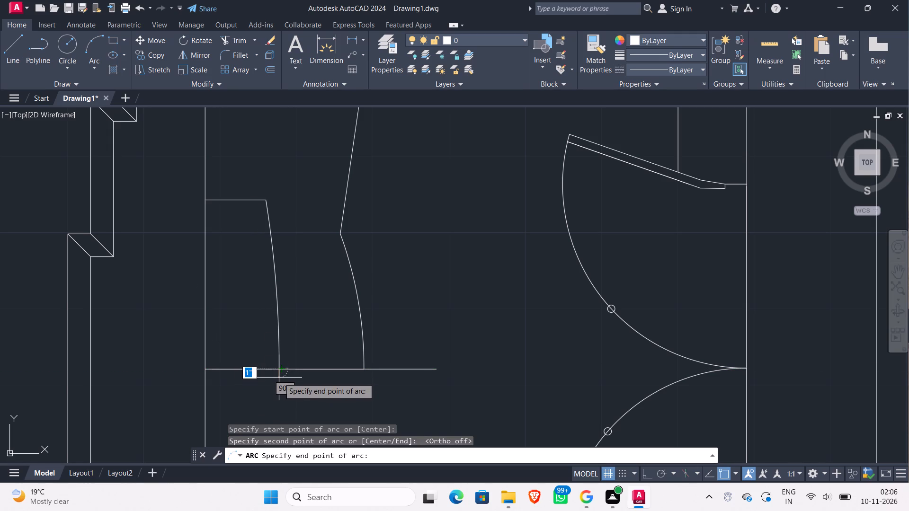
click(279, 378)
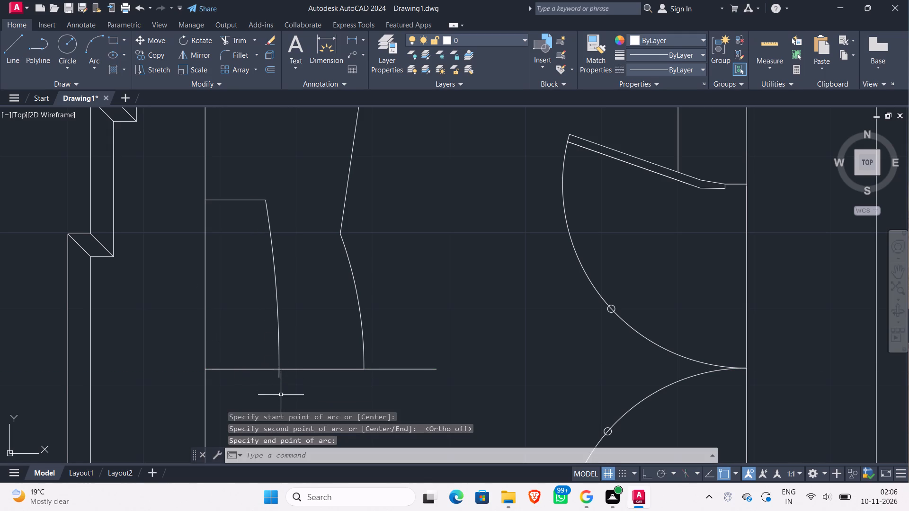
Trim the new inner arc's short end extending south of the Garbh Grah's horizontal centre line.
scroll(292, 391, down, 1)
scroll(292, 383, up, 2)
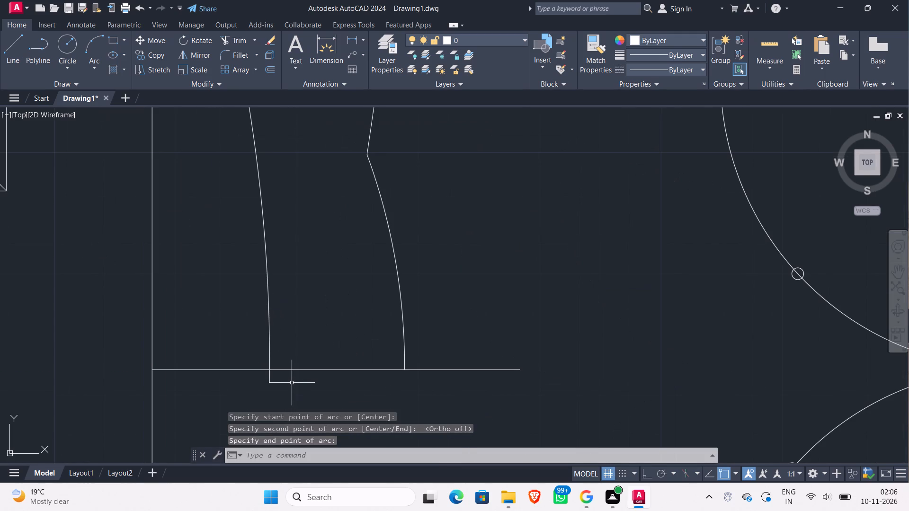
text(tr)
key(Return)
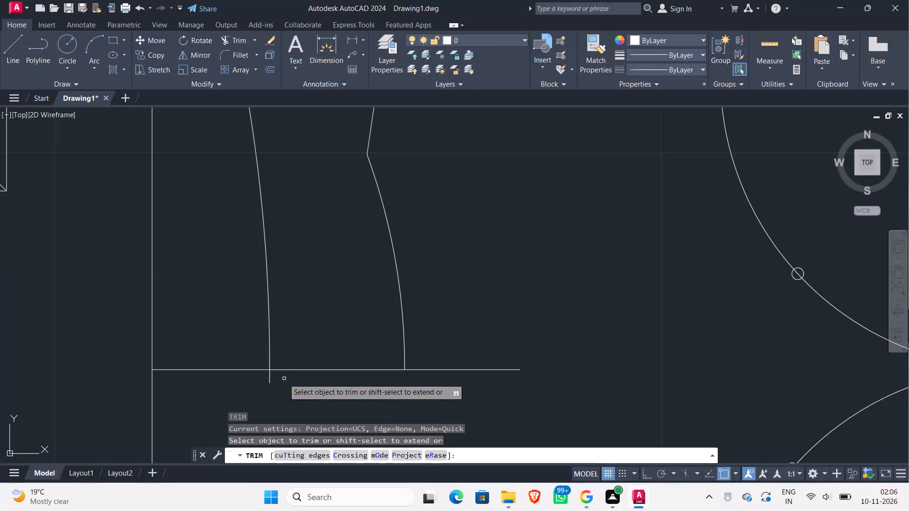
click(284, 378)
click(249, 377)
key(Escape)
Examine the small details inside the altar's inner outline in the reference plan's Garbh Grah.
scroll(263, 388, down, 1)
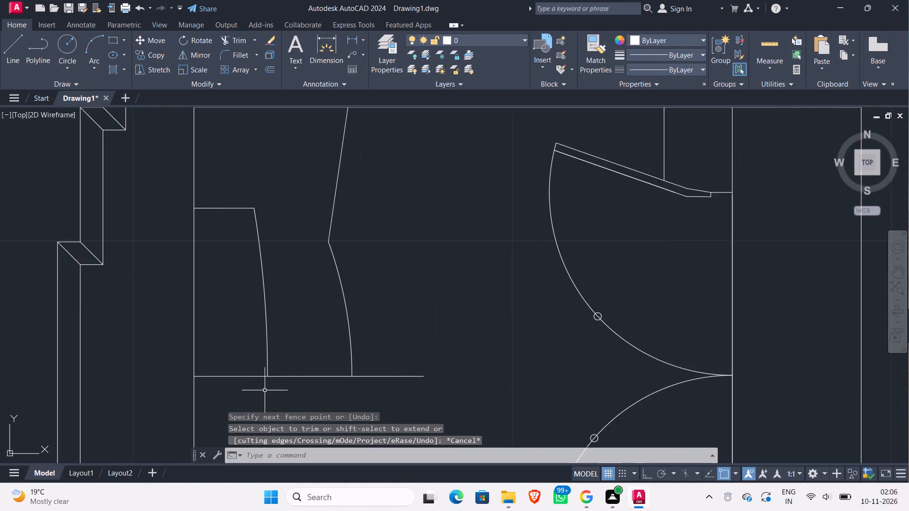
scroll(265, 390, down, 1)
scroll(287, 359, down, 2)
middle_drag(336, 367, 310, 320)
scroll(308, 318, down, 1)
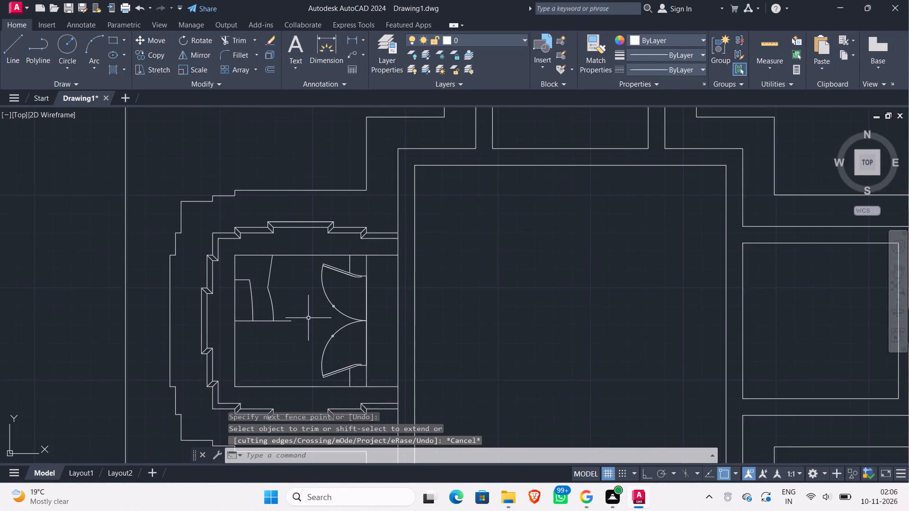
scroll(433, 310, down, 2)
middle_drag(448, 315, 339, 307)
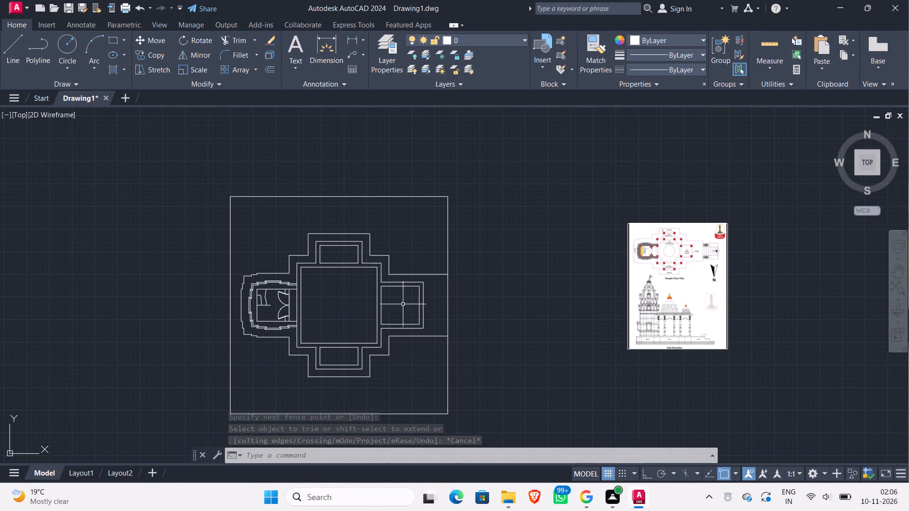
scroll(683, 276, up, 2)
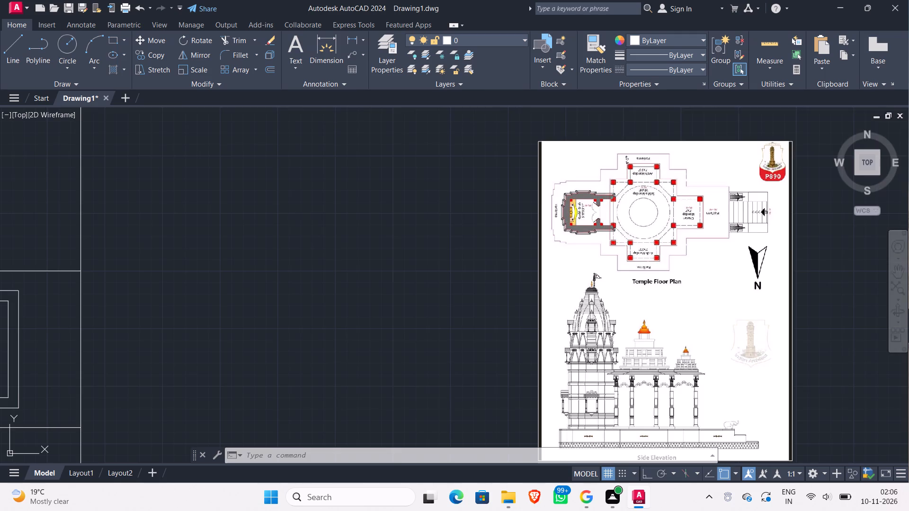
scroll(625, 240, up, 2)
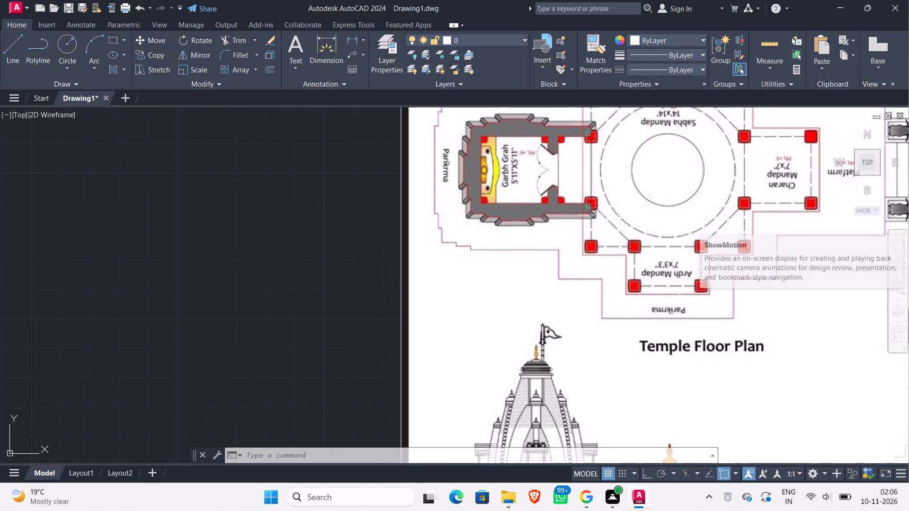
middle_drag(295, 267, 574, 267)
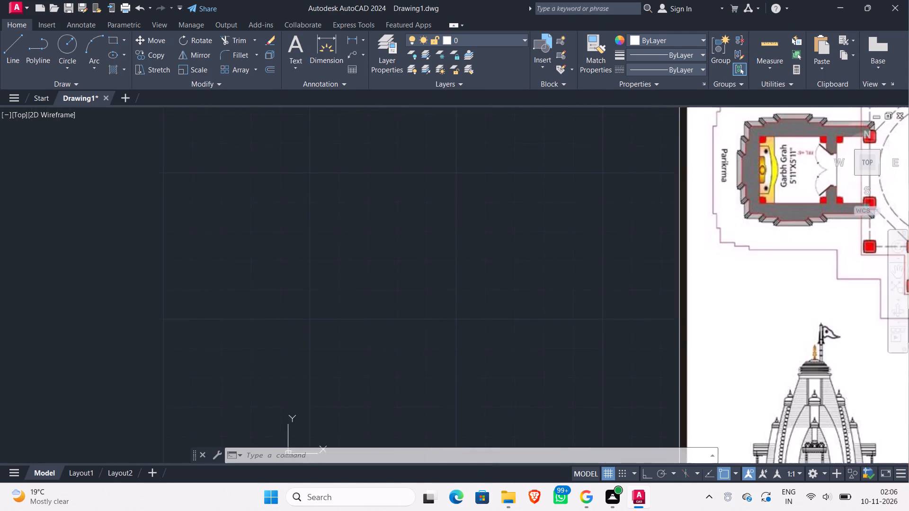
scroll(437, 298, down, 2)
middle_drag(361, 324, 641, 304)
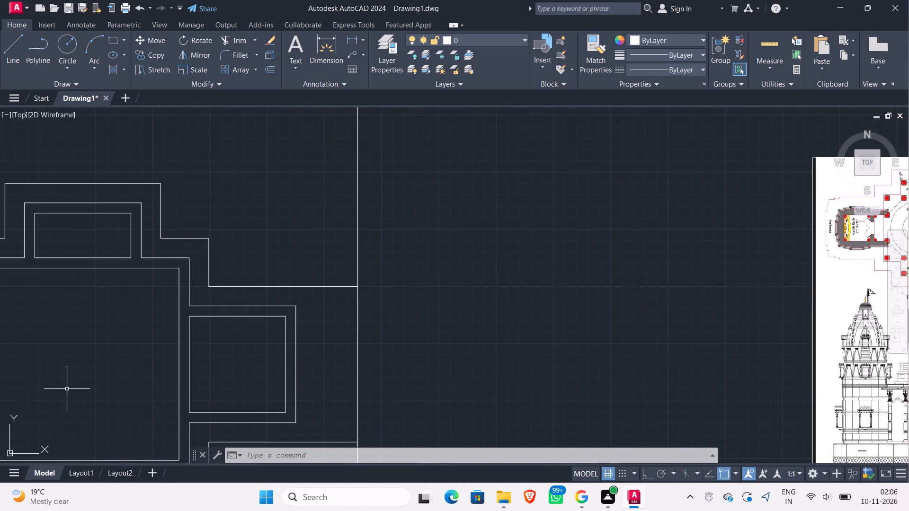
middle_drag(69, 385, 438, 305)
scroll(263, 280, up, 2)
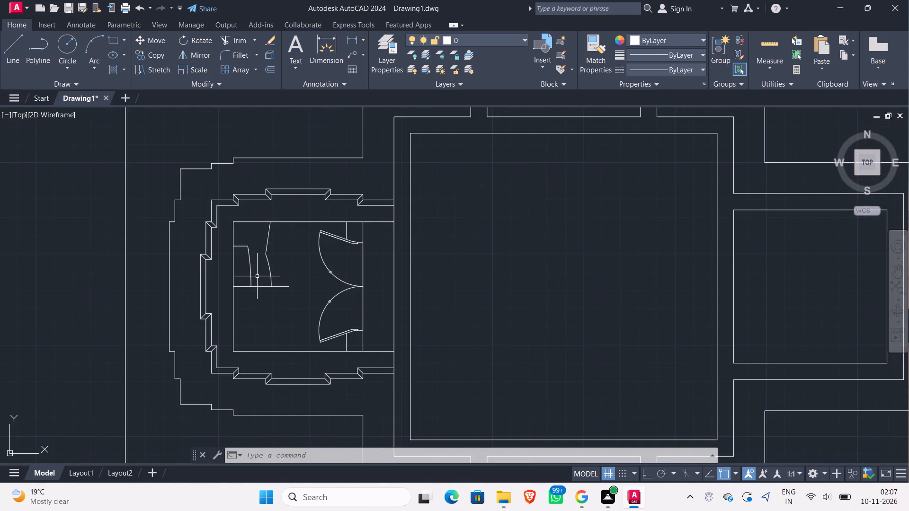
Draw a circle of about 1 1/4" radius just inside the north-east corner of the altar's inner outline.
key(c)
key(i)
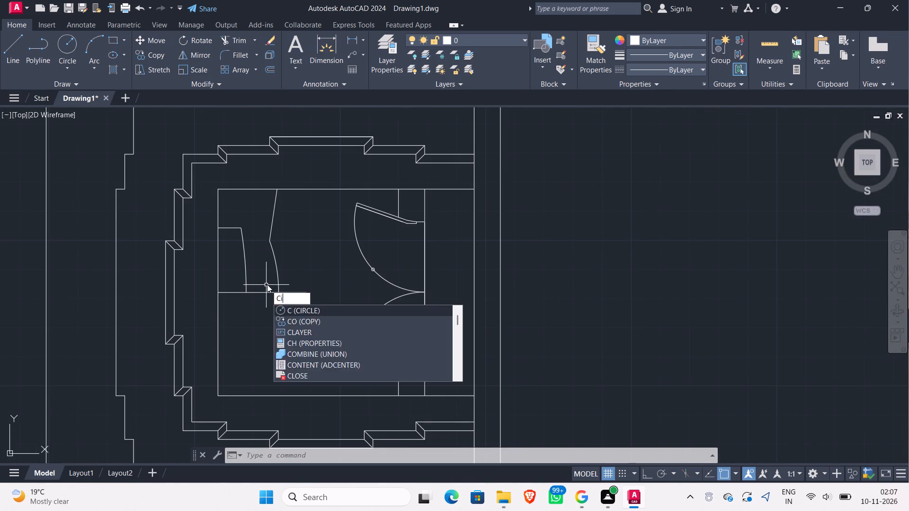
key(r)
key(Return)
scroll(234, 240, up, 1)
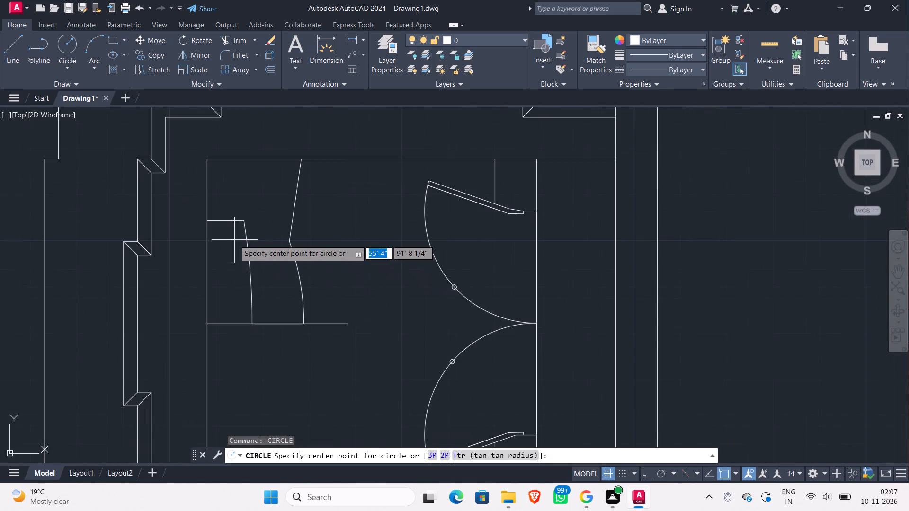
click(236, 233)
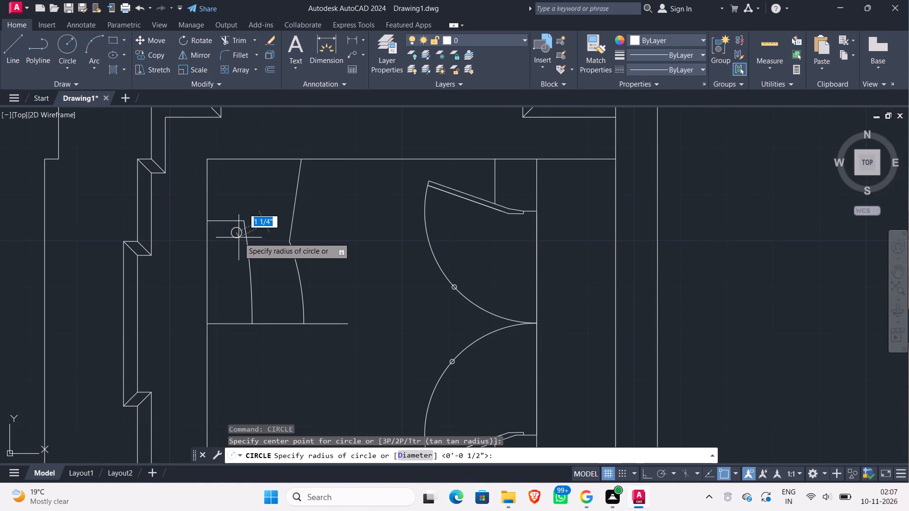
click(239, 238)
Examine the central seat against the western wall inside the altar in the reference plan's Garbh Grah.
scroll(231, 289, down, 1)
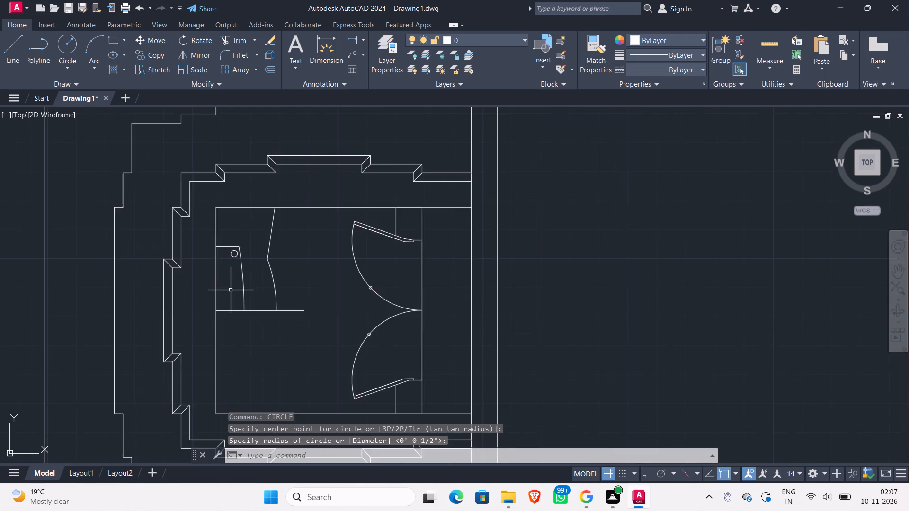
scroll(231, 290, down, 2)
scroll(505, 297, down, 1)
middle_drag(505, 296, 217, 300)
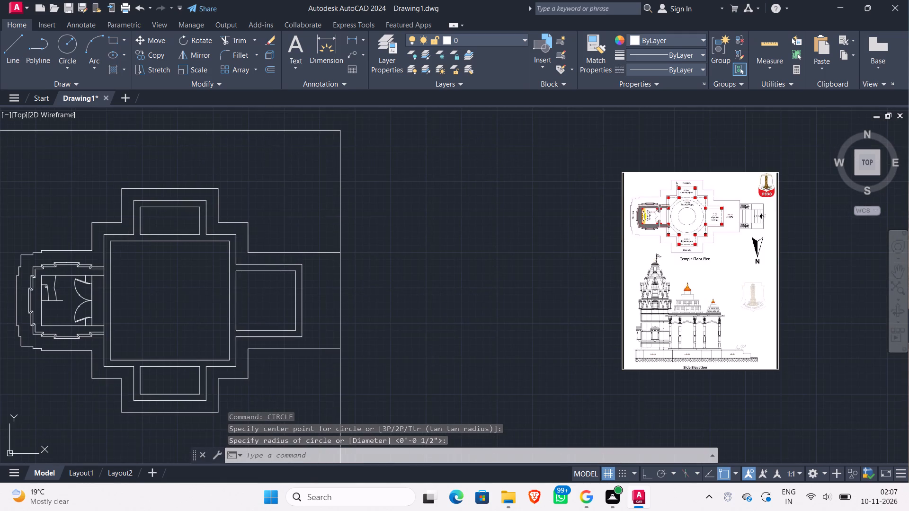
scroll(659, 205, up, 3)
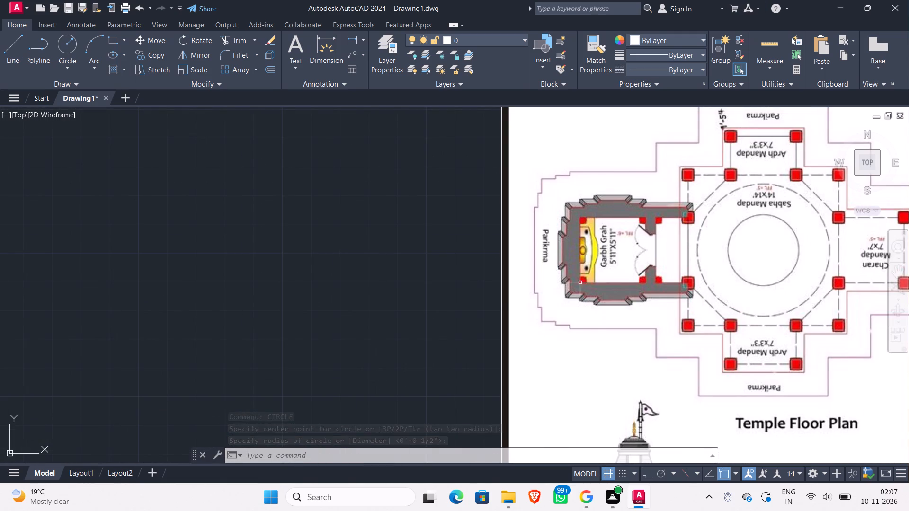
middle_drag(365, 300, 510, 284)
scroll(472, 286, down, 2)
middle_drag(276, 338, 604, 278)
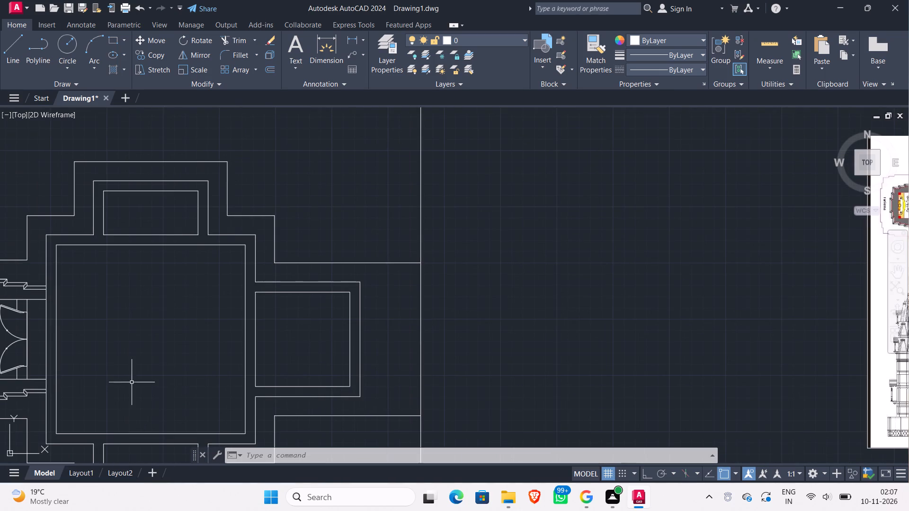
middle_drag(108, 383, 341, 368)
scroll(184, 320, up, 2)
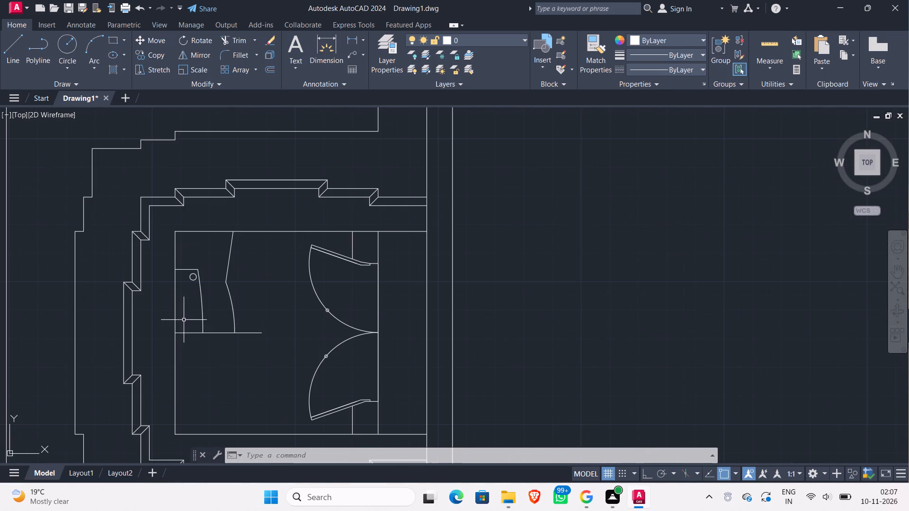
scroll(180, 315, up, 1)
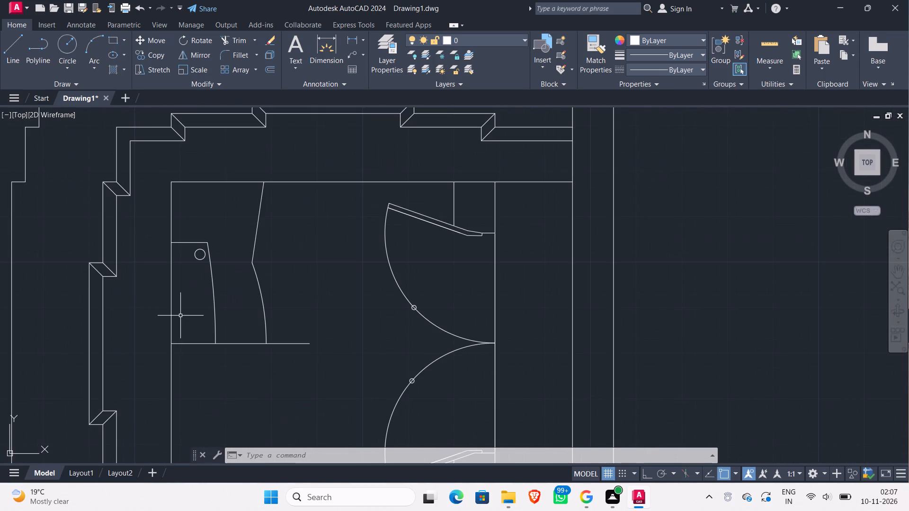
With Ortho on, draw a horizontal line about 4 1/2" long east from the Garbh Grah's inner western wall, about 10 3/4" north of the centre line.
key(l)
key(Return)
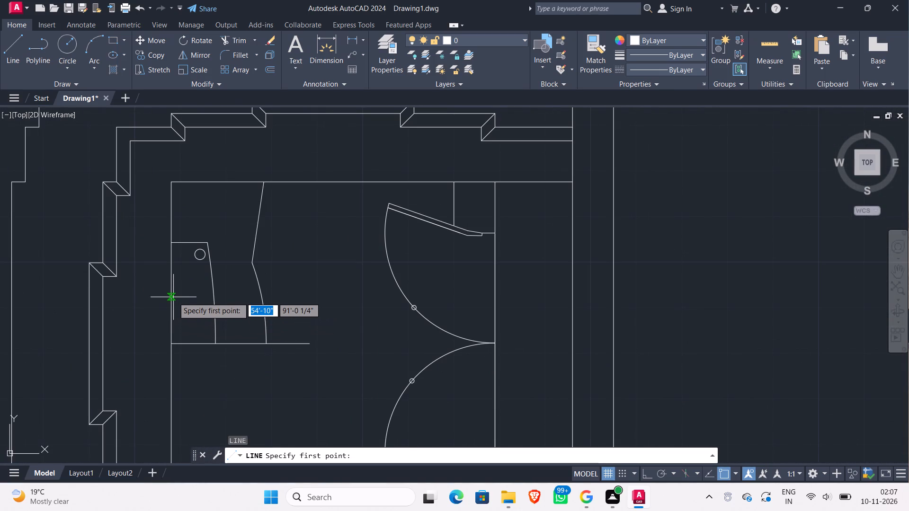
click(172, 295)
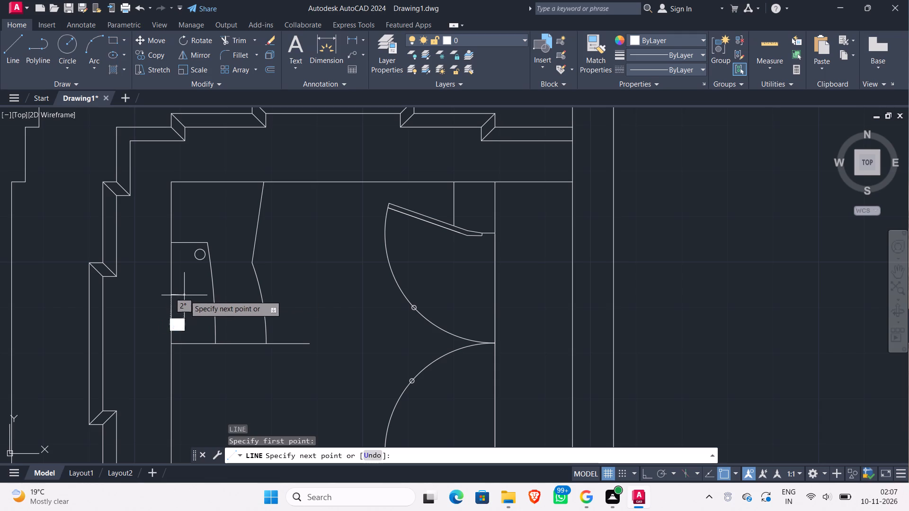
key(F8)
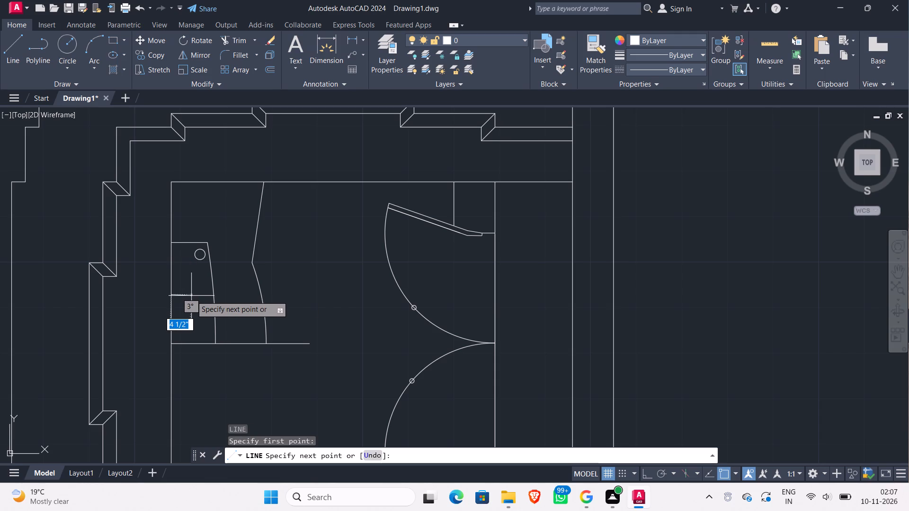
click(192, 296)
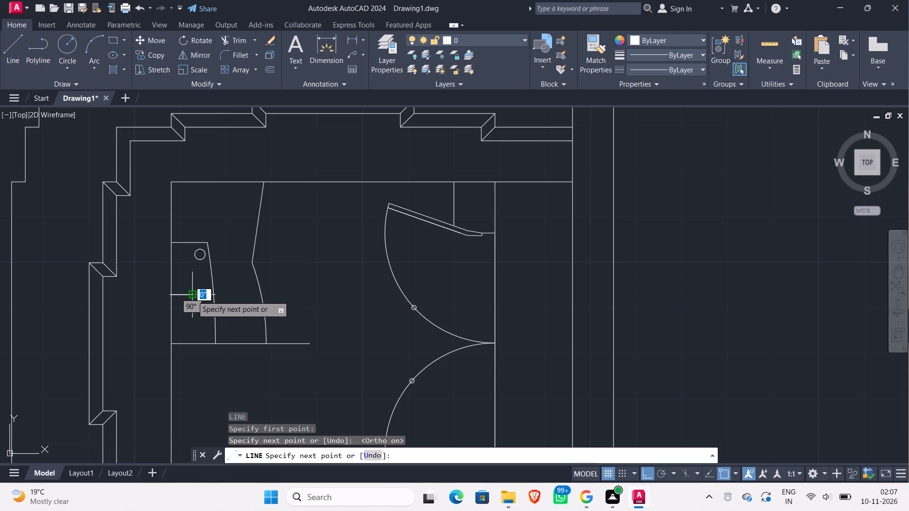
key(Escape)
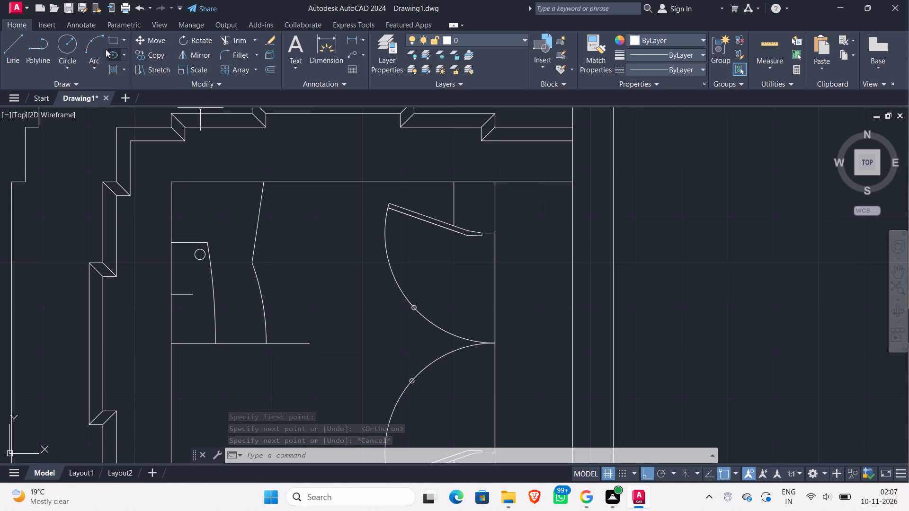
With Ortho off, draw a three-point arc from the new line's east end through the horizontal centre line, ending about 1 1/2" south of it.
click(90, 40)
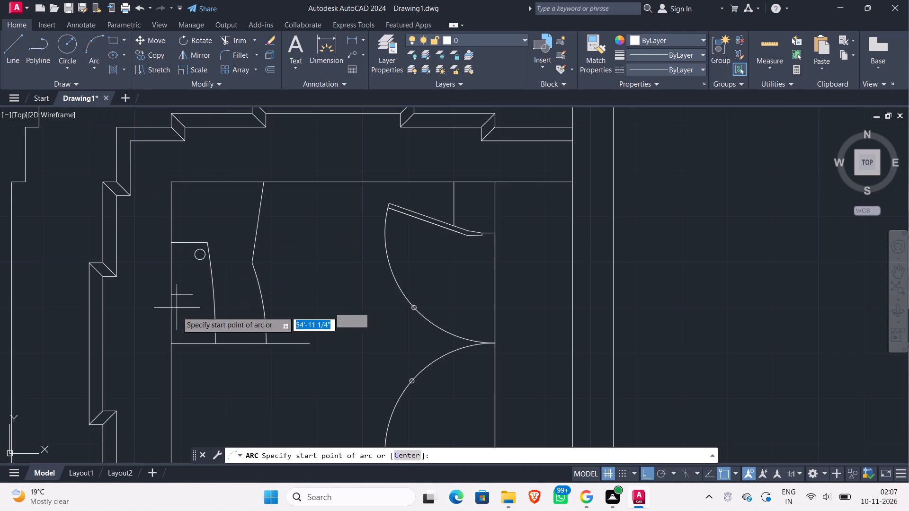
click(193, 296)
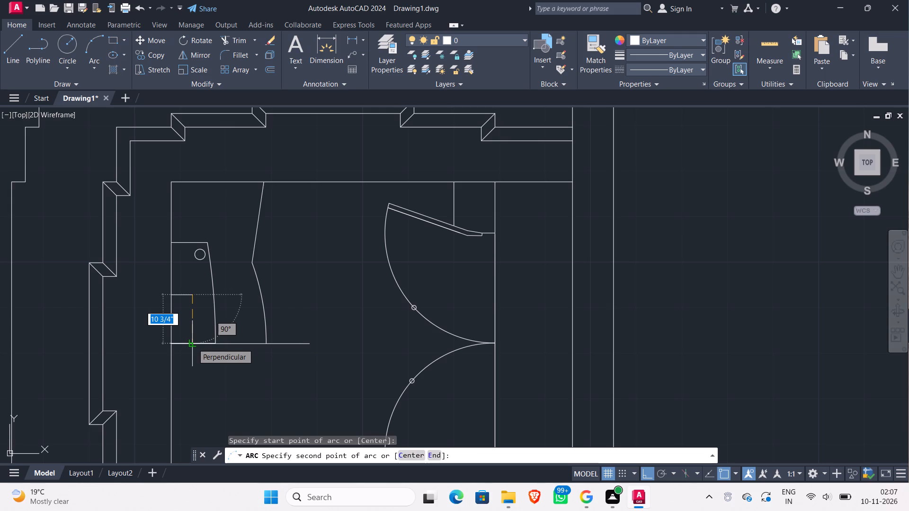
key(F8)
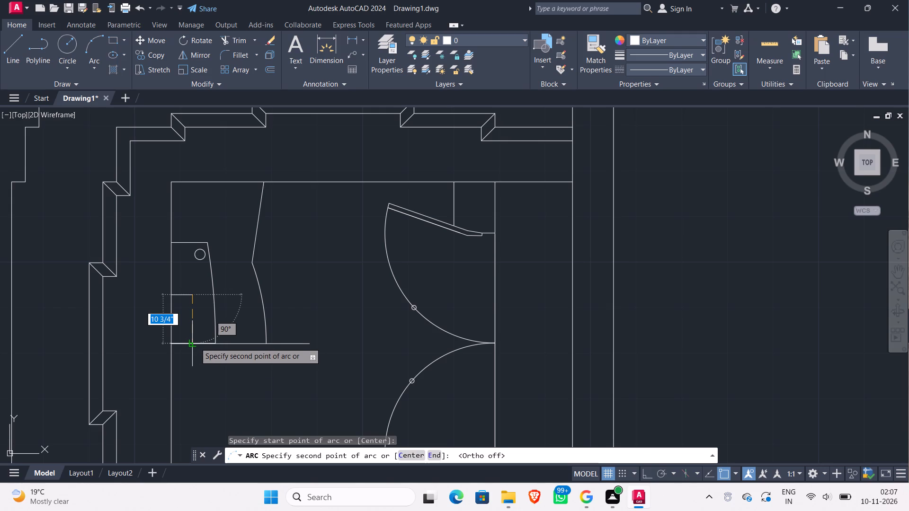
click(195, 341)
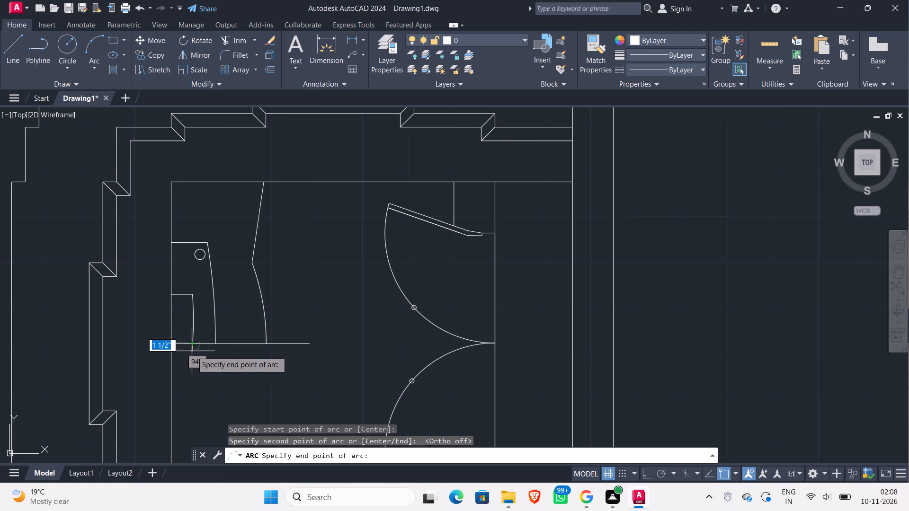
click(192, 351)
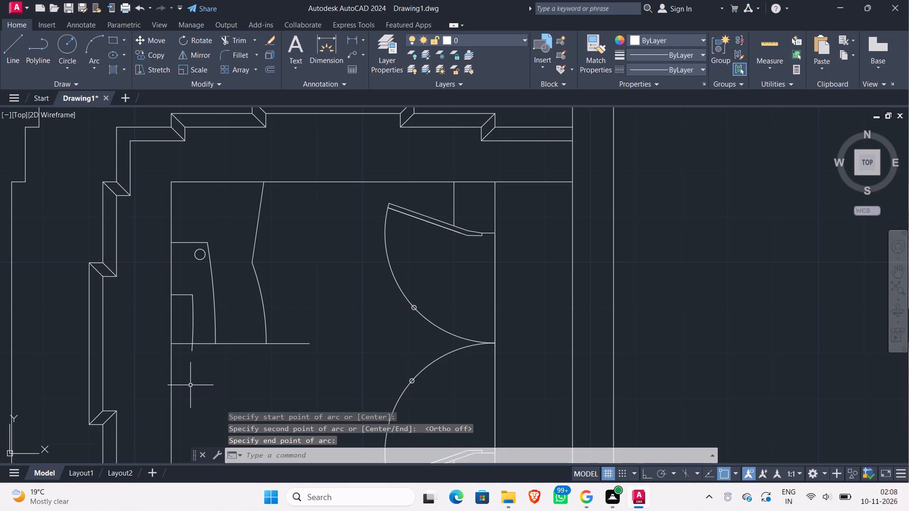
Trim the innermost arc's short end extending south of the Garbh Grah's horizontal centre line.
key(t)
key(r)
key(Return)
key(Return)
click(197, 350)
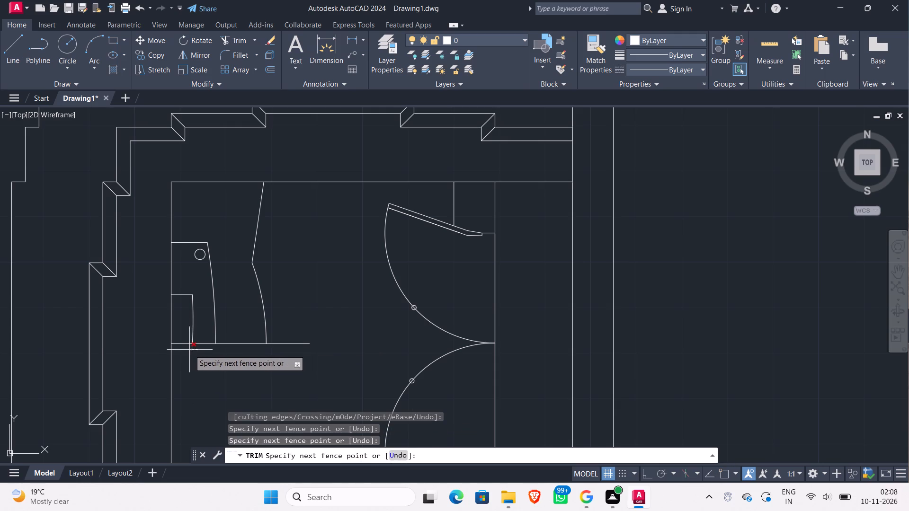
click(189, 349)
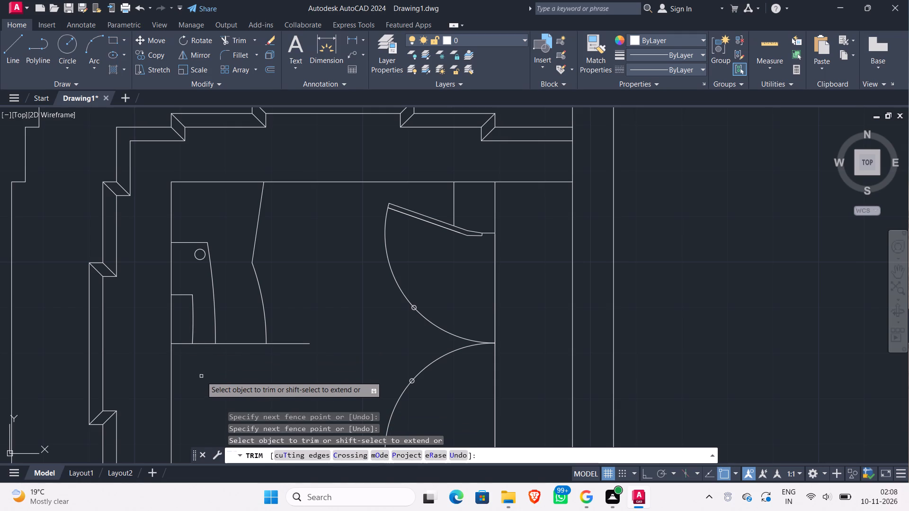
key(Escape)
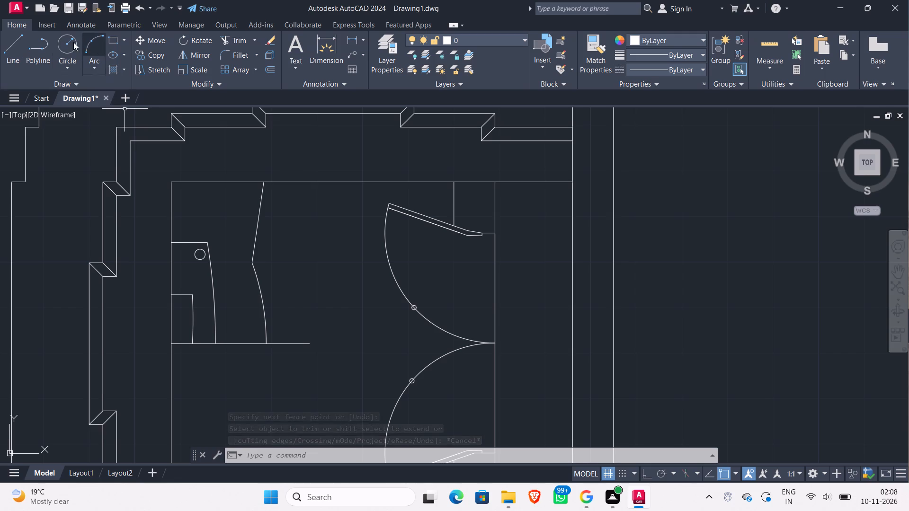
Draw a three-point arc from the seat's curved edge, about 3 1/4" north of the centre line, bulging about 2" east and ending just south of it.
click(98, 42)
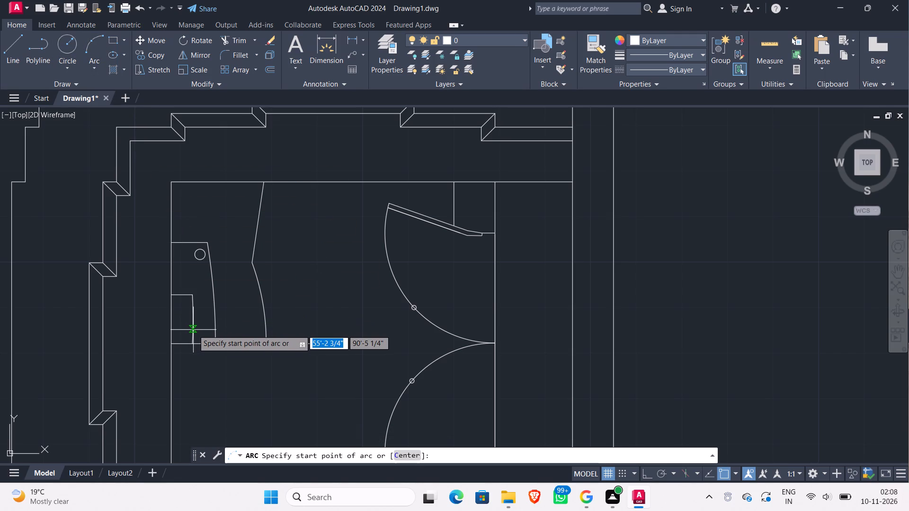
click(193, 330)
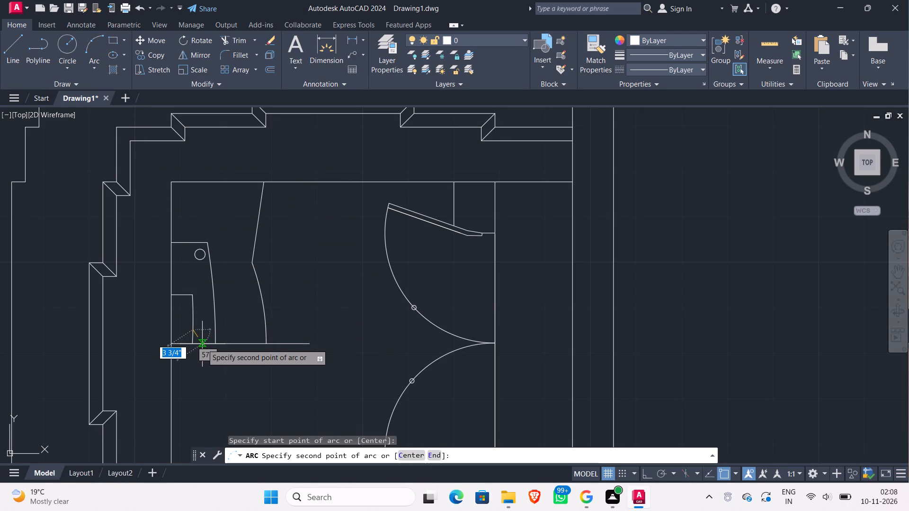
click(201, 344)
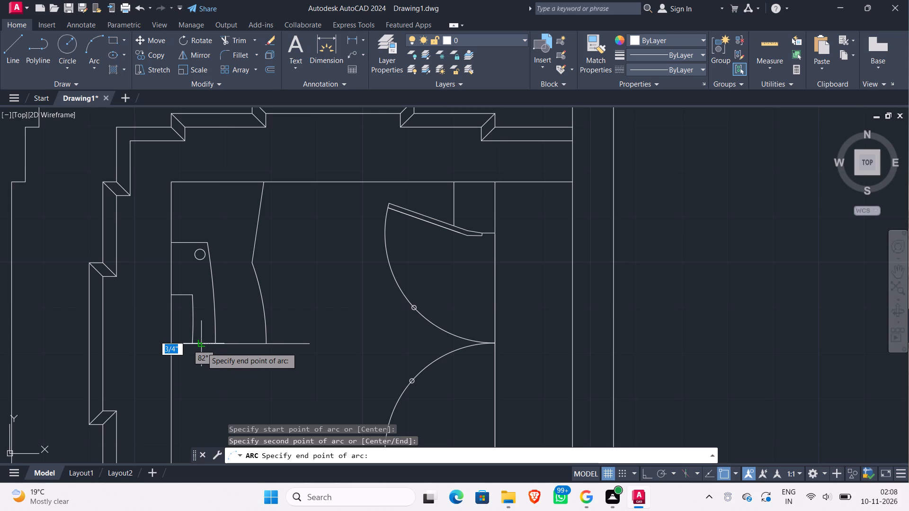
scroll(200, 344, up, 2)
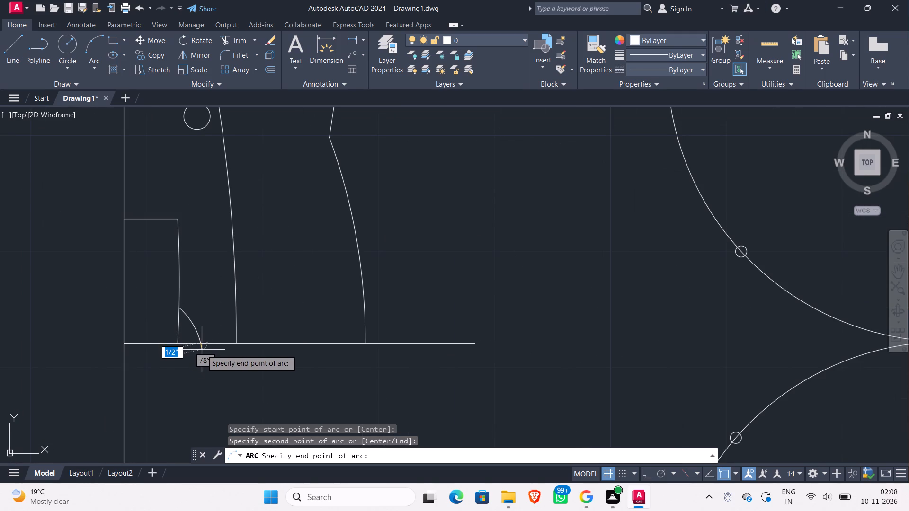
click(202, 350)
Trim the small arc's short end extending south of the Garbh Grah's horizontal centre line.
key(t)
key(r)
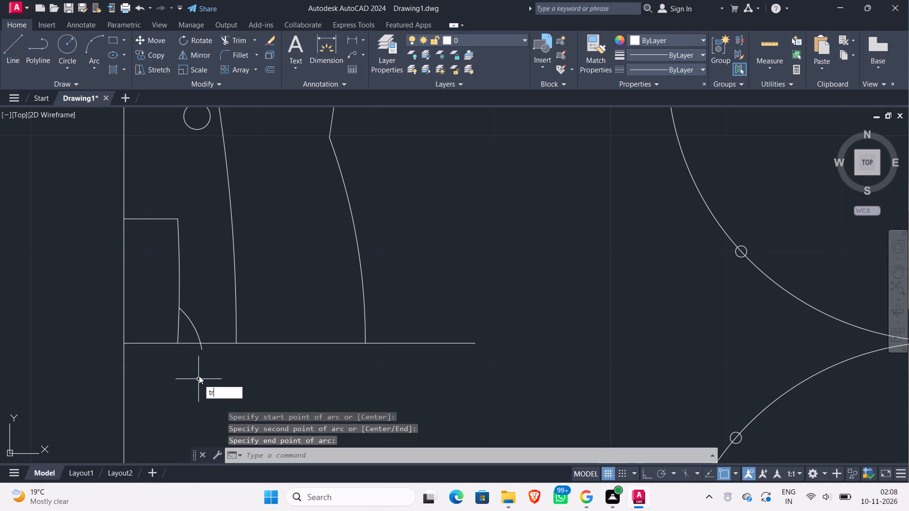
key(Return)
key(Return)
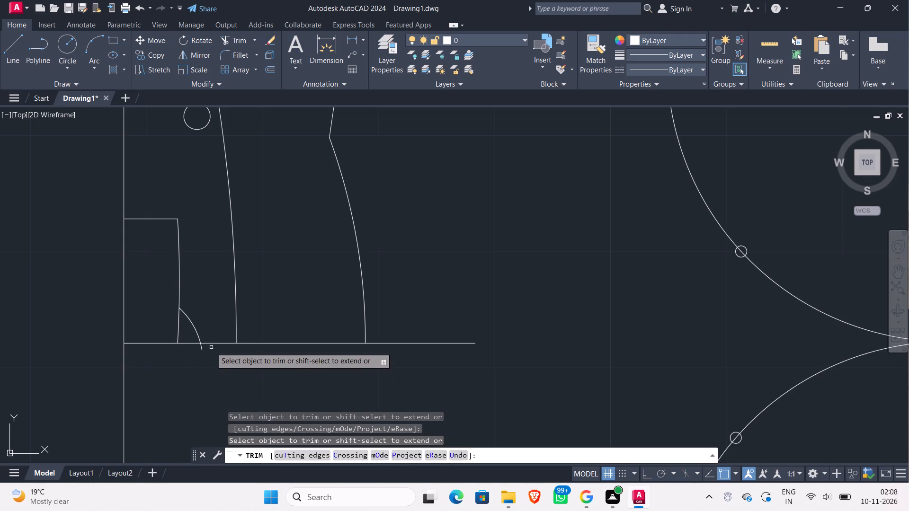
click(209, 347)
click(199, 346)
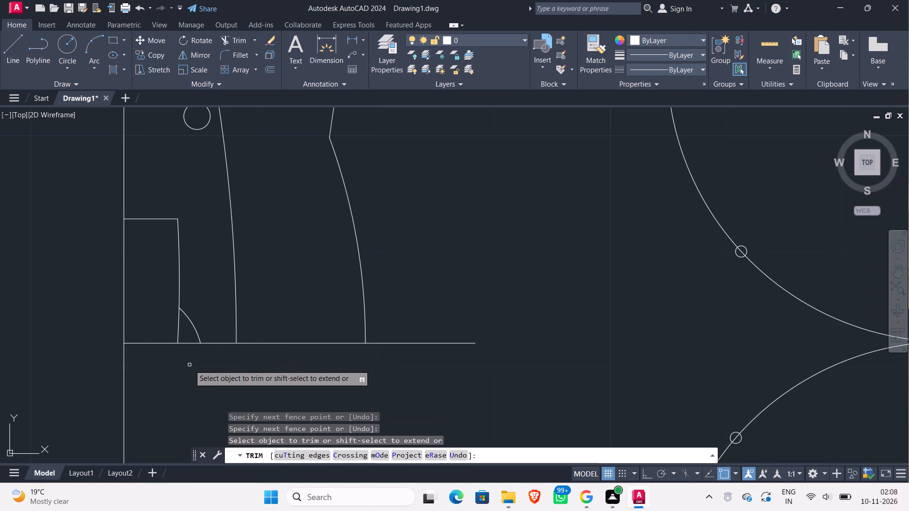
Draw an ellipse centred on the centre line about 2" east of the western wall, with half-axes about 2 1/2" north-south and 2" east-west.
scroll(189, 365, down, 2)
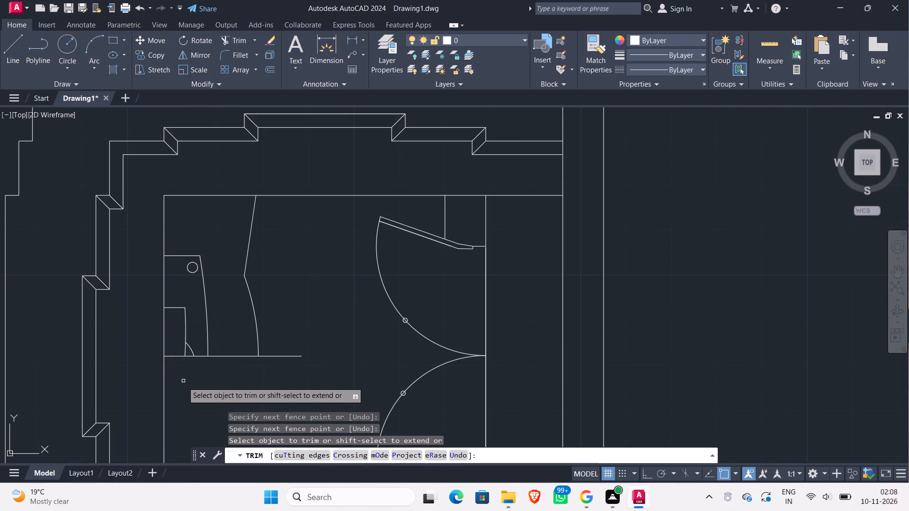
scroll(184, 381, down, 1)
scroll(186, 382, up, 2)
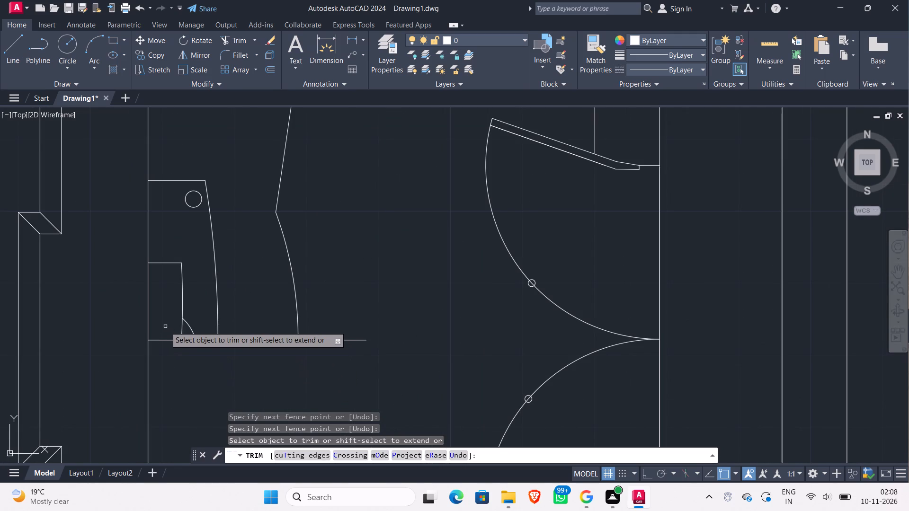
click(110, 51)
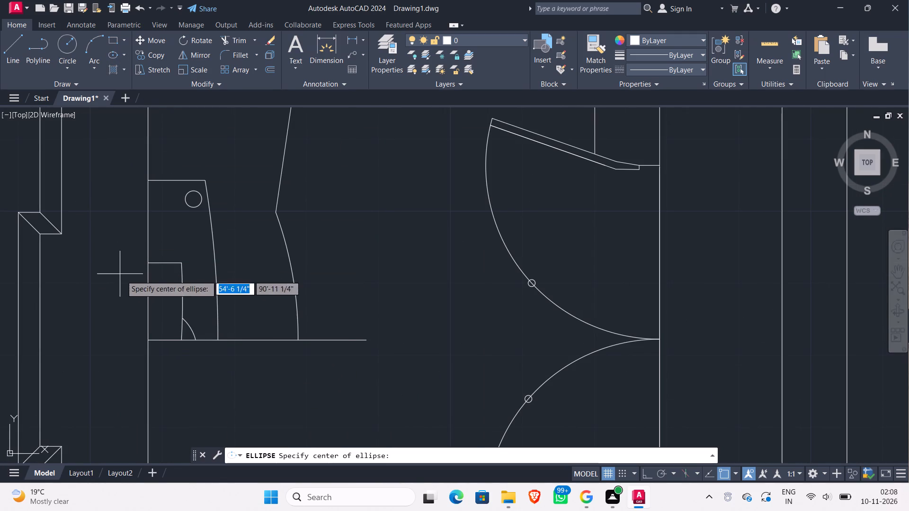
click(162, 339)
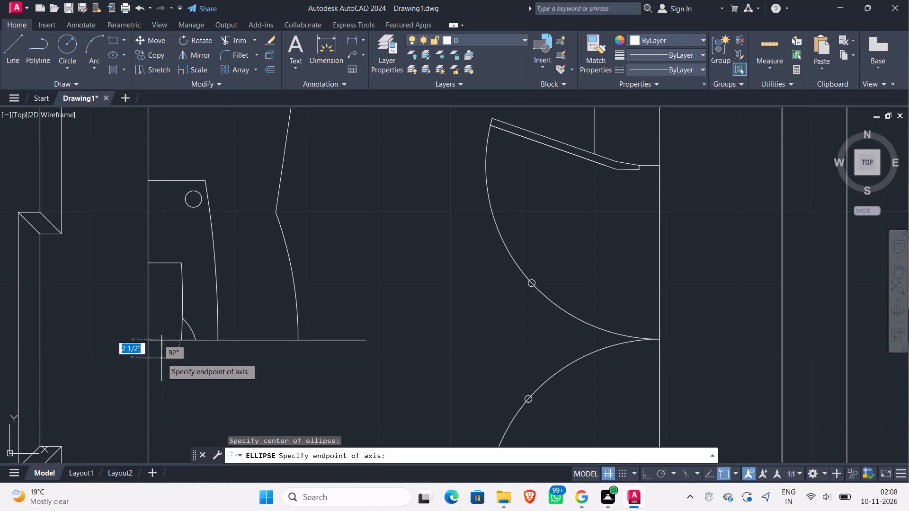
click(162, 360)
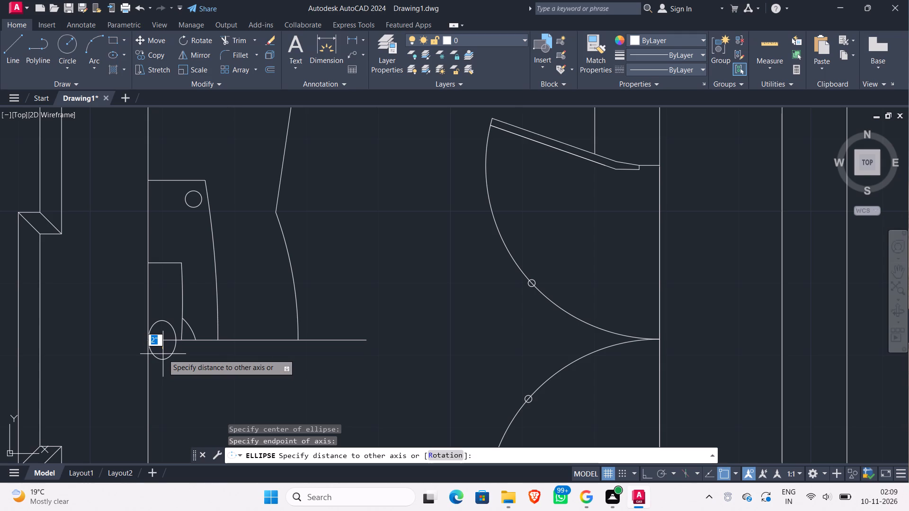
click(163, 354)
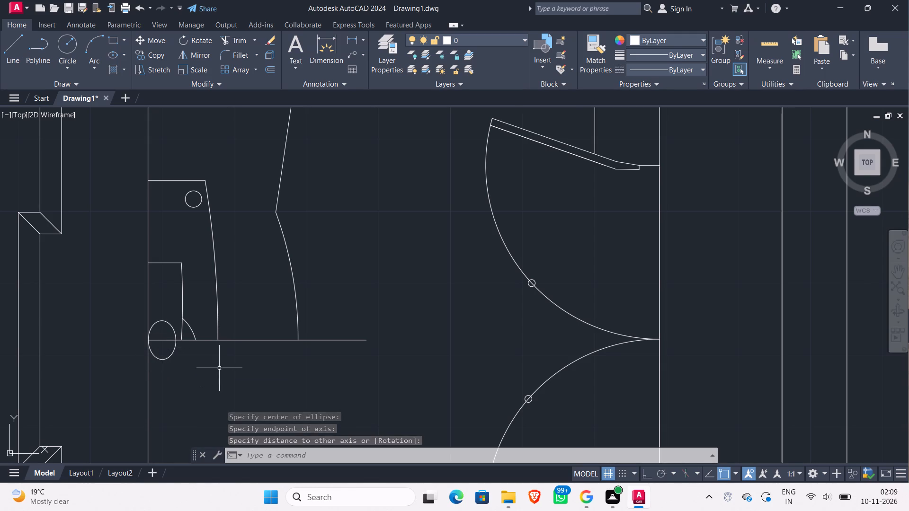
With Ortho on, mirror the altar front, inner platform, circle and central seat linework about the horizontal centre line, keeping the originals.
scroll(230, 365, down, 1)
middle_drag(230, 365, 168, 345)
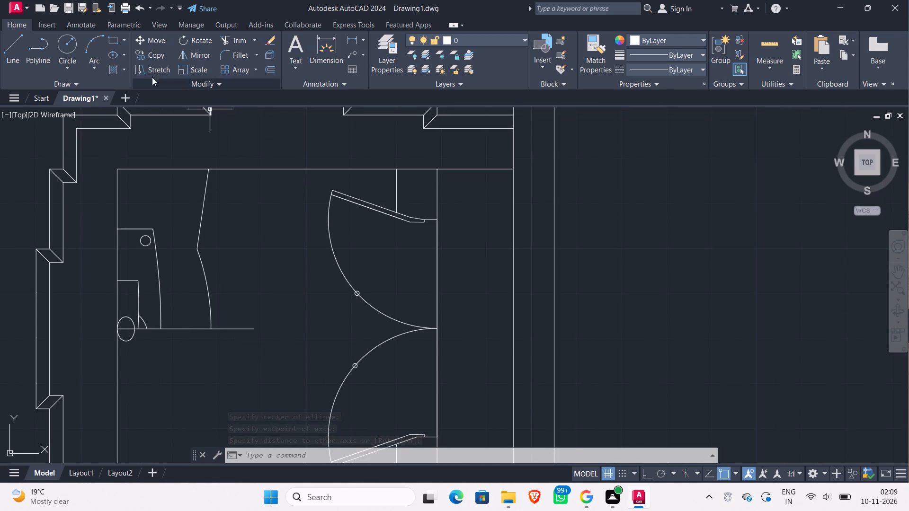
click(189, 52)
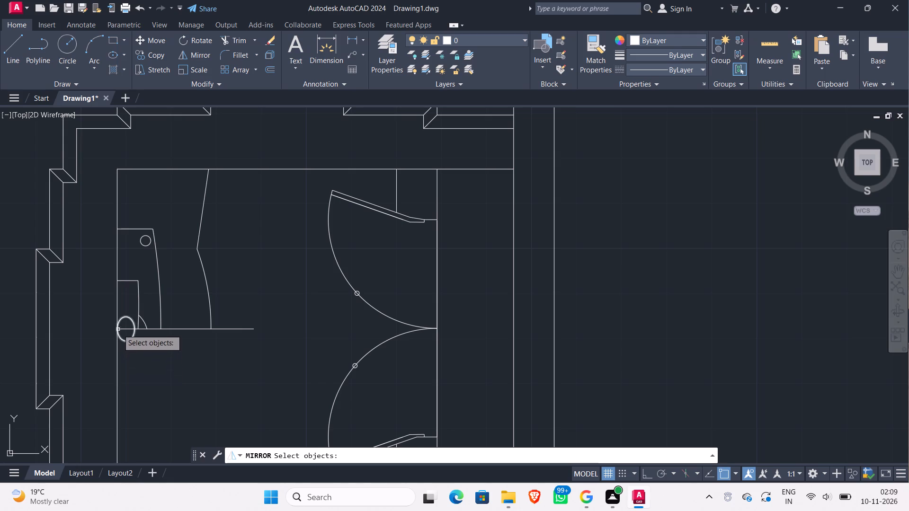
click(245, 356)
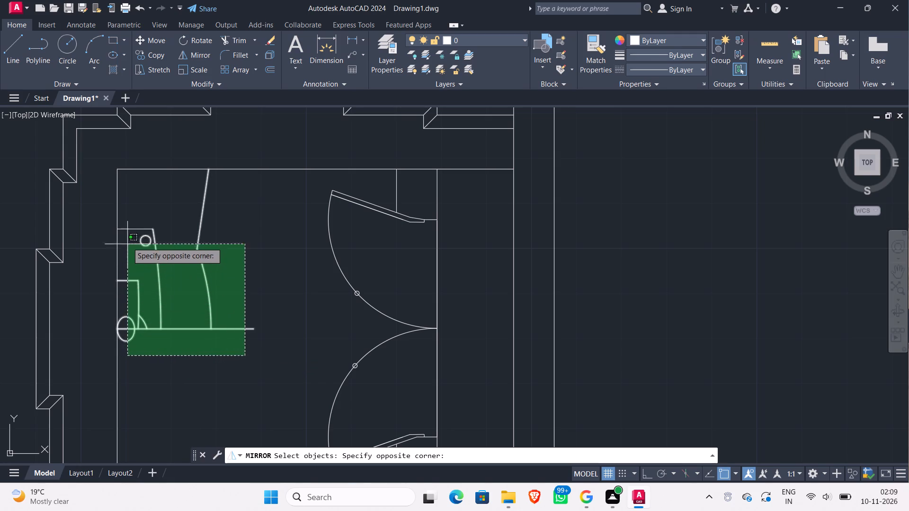
click(129, 216)
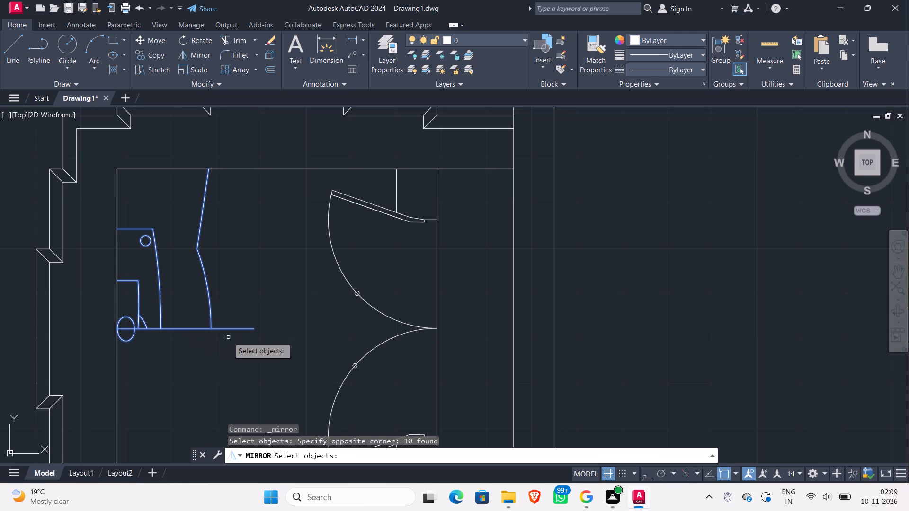
key(Return)
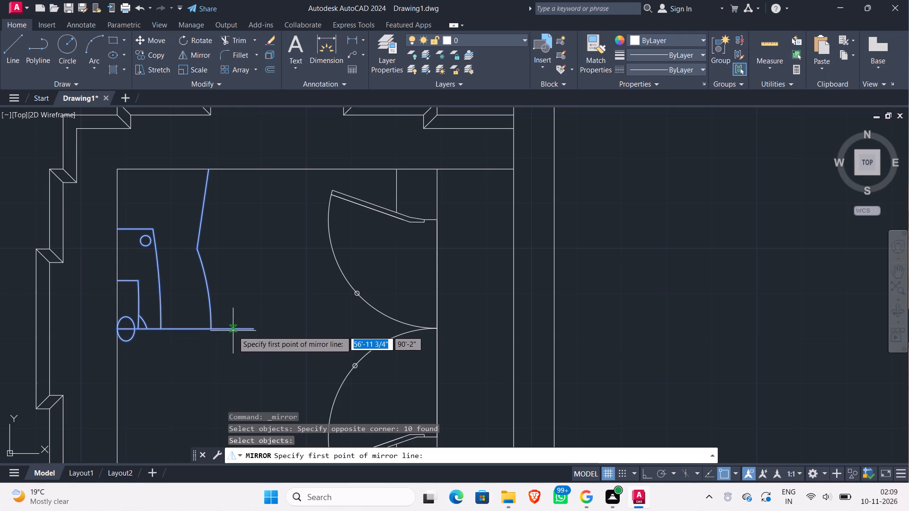
key(F8)
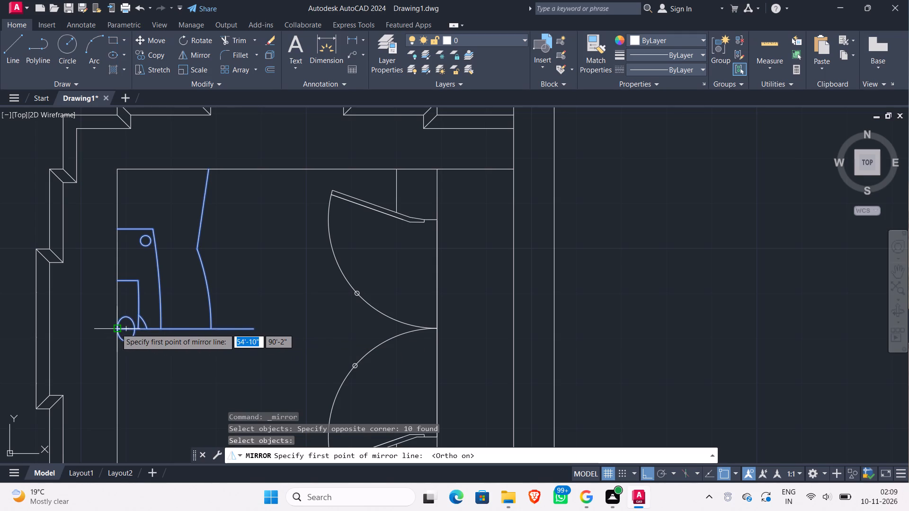
click(116, 328)
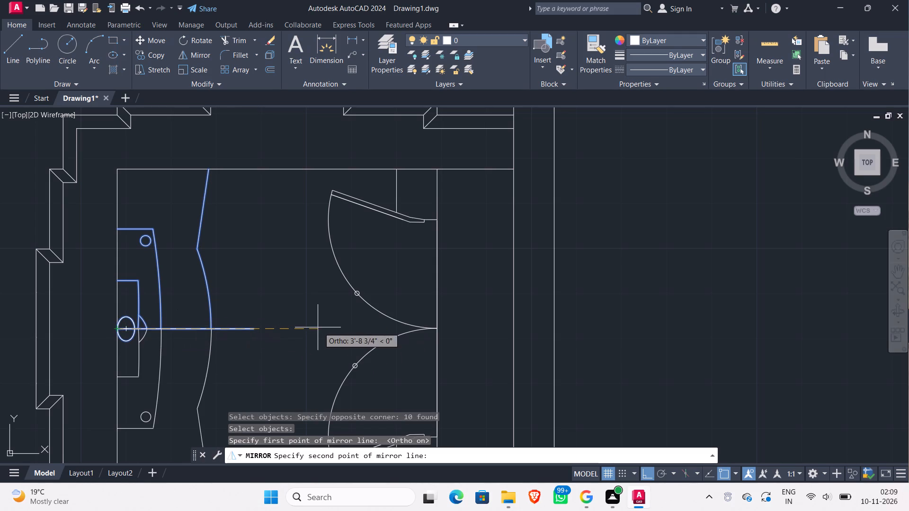
click(321, 328)
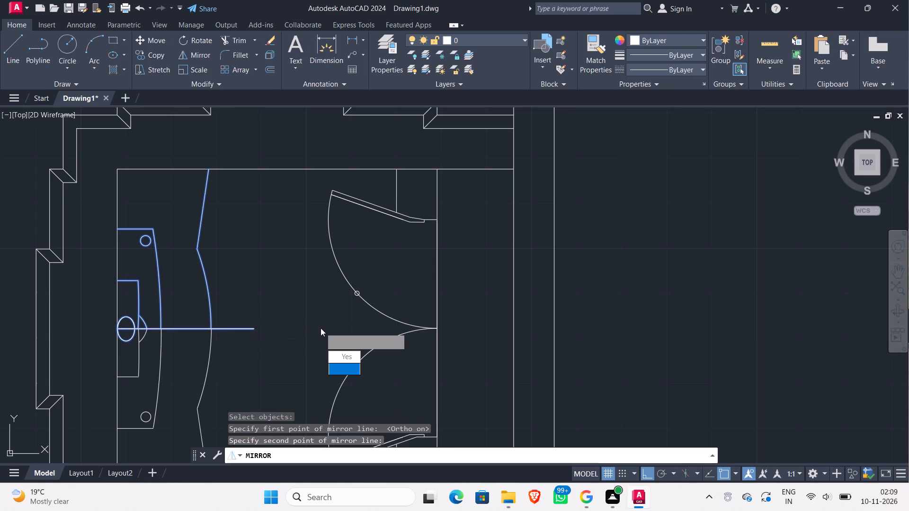
drag(336, 365, 321, 328)
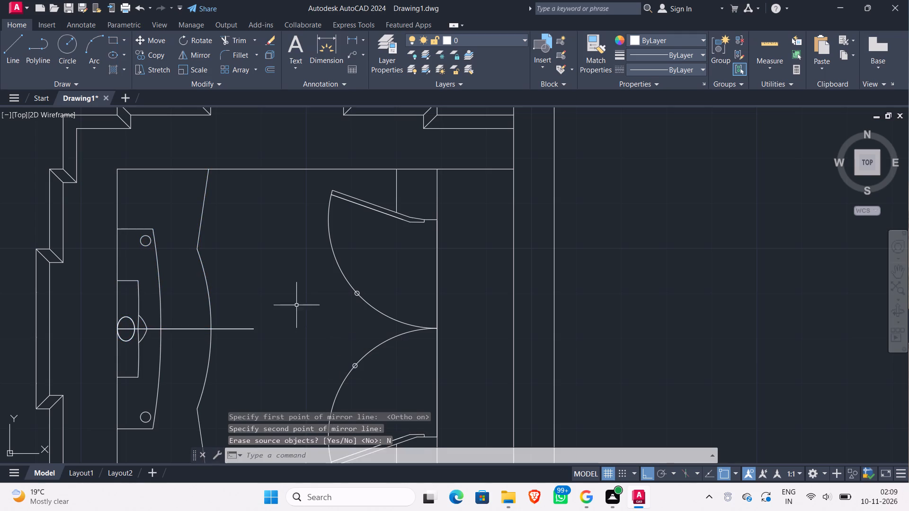
Trim the horizontal centre line east of the altar front and between the altar's curved edges up to the central seat's pointed tip.
scroll(246, 277, down, 1)
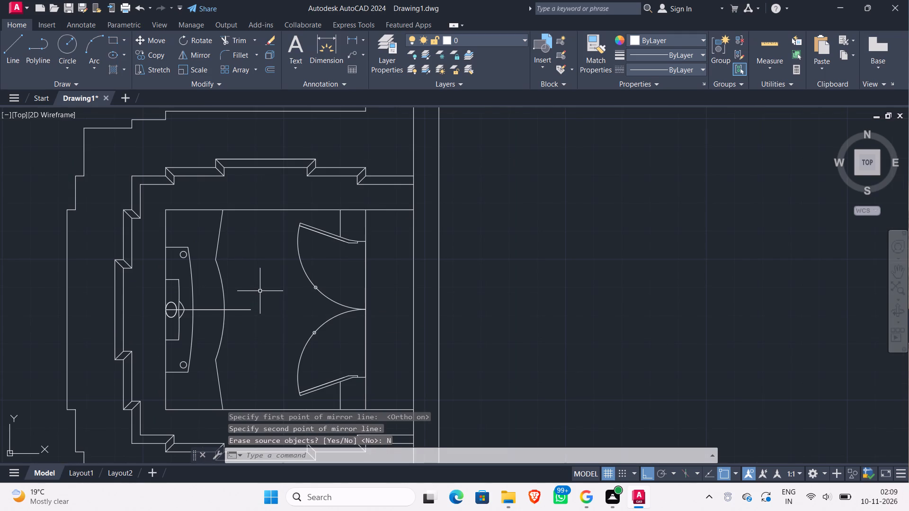
key(t)
key(r)
key(Return)
key(Return)
click(240, 319)
click(240, 298)
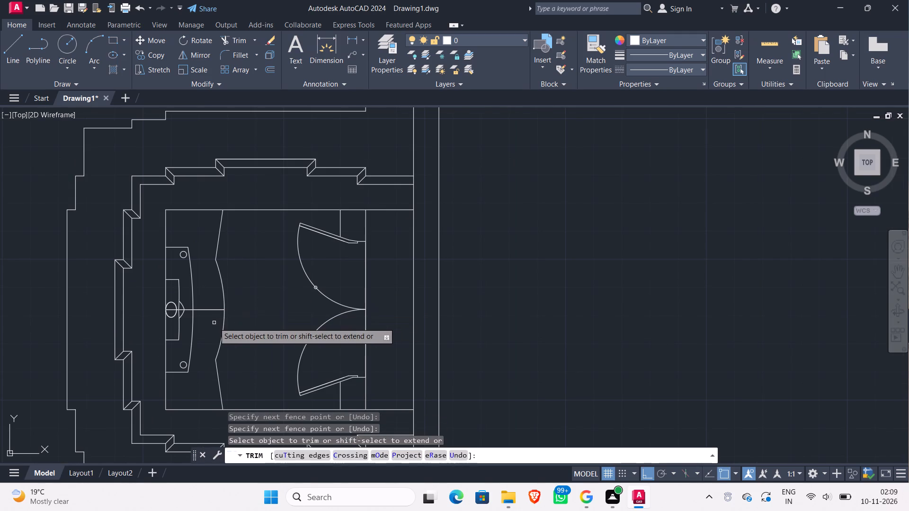
click(211, 317)
click(209, 299)
click(188, 313)
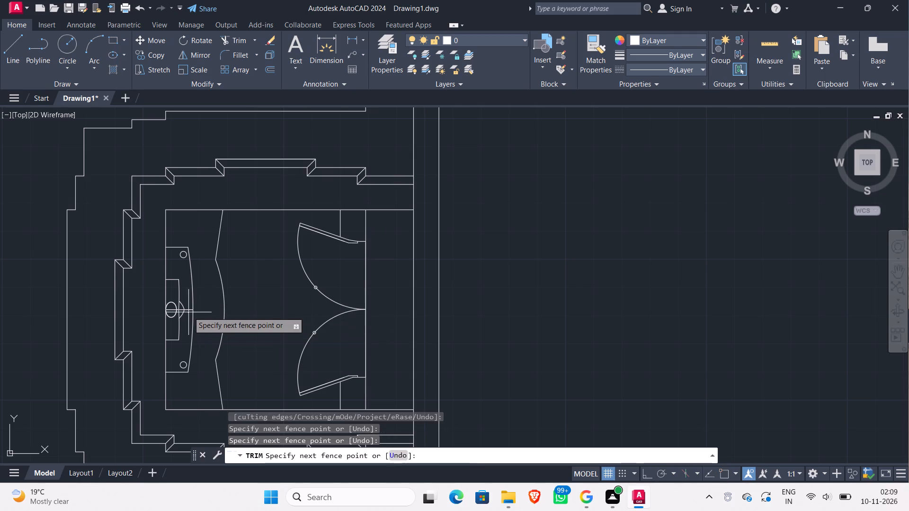
click(190, 304)
Trim the remaining centre line pieces inside the seat's pointed tip, between seat edge and ellipse, and within the ellipse.
scroll(187, 308, up, 2)
click(169, 318)
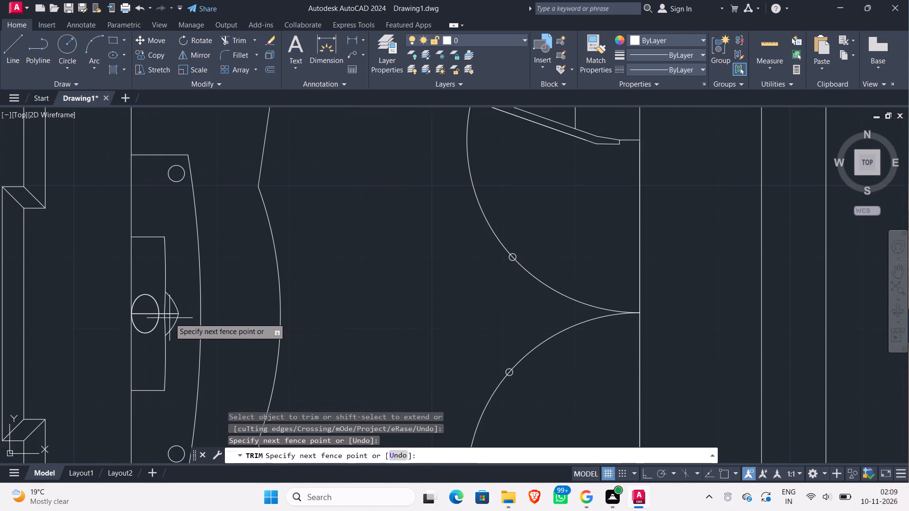
click(171, 310)
scroll(164, 316, up, 2)
click(157, 320)
click(158, 305)
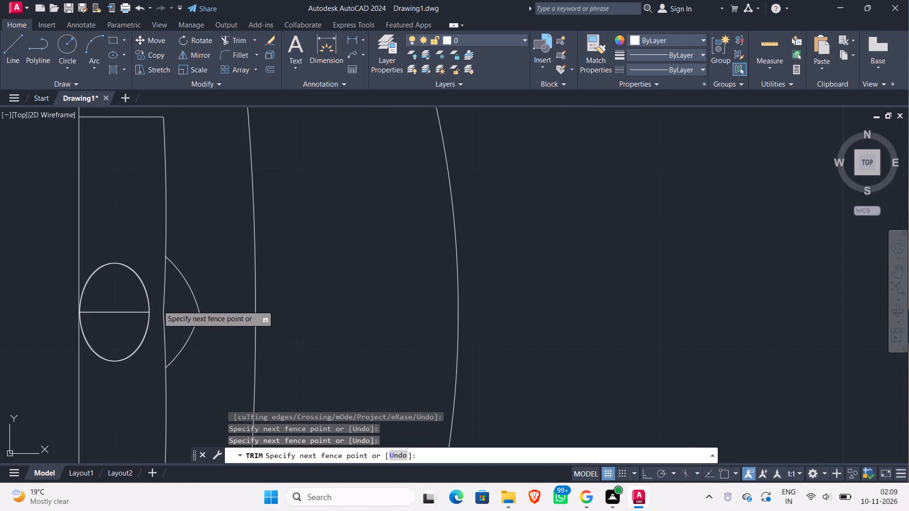
click(121, 325)
click(121, 305)
scroll(120, 304, down, 1)
key(Escape)
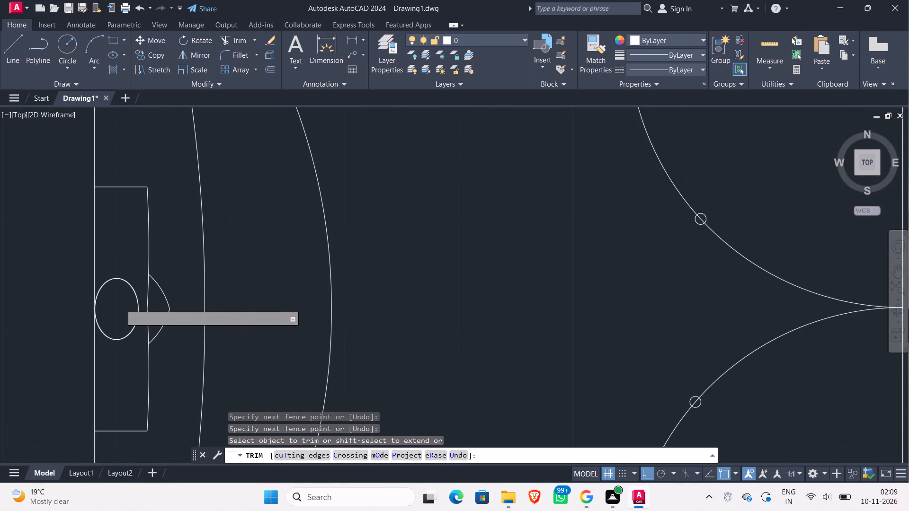
Examine the Garbh Grah's walls, altar and corner columns in the reference floor plan against the drafted plan.
scroll(226, 297, down, 3)
scroll(306, 303, down, 2)
middle_drag(306, 303, 306, 303)
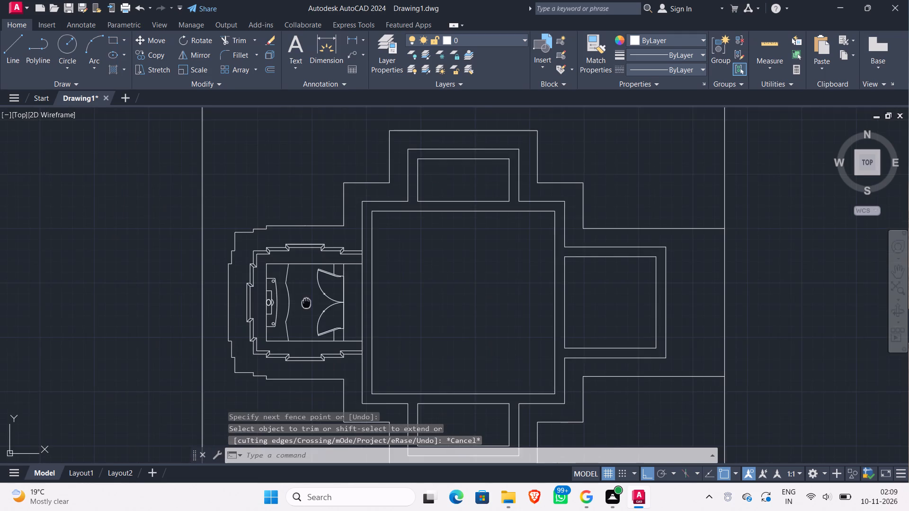
middle_drag(306, 303, 223, 292)
scroll(232, 294, down, 1)
middle_drag(232, 294, 125, 301)
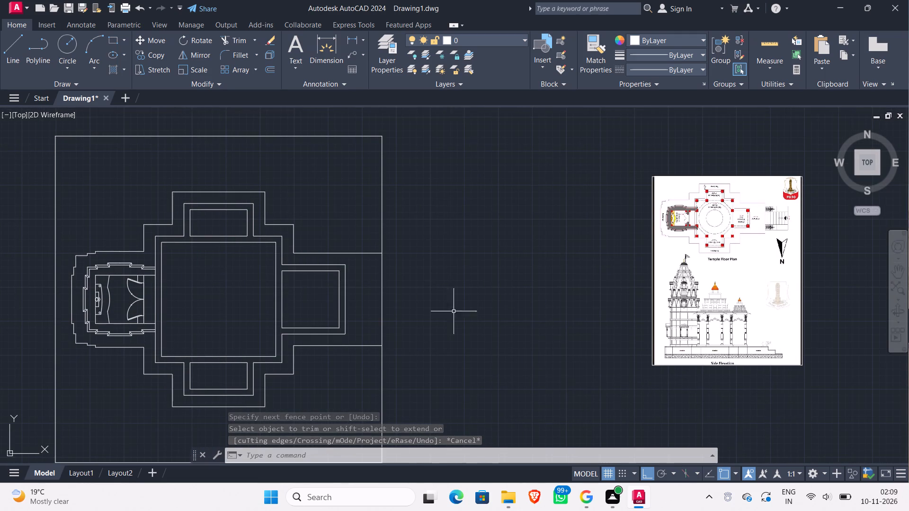
scroll(689, 198, up, 2)
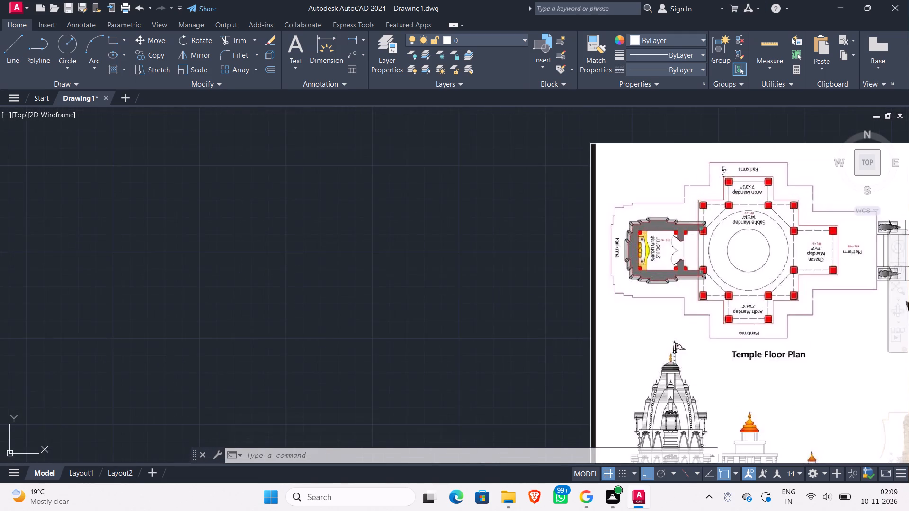
scroll(689, 198, up, 2)
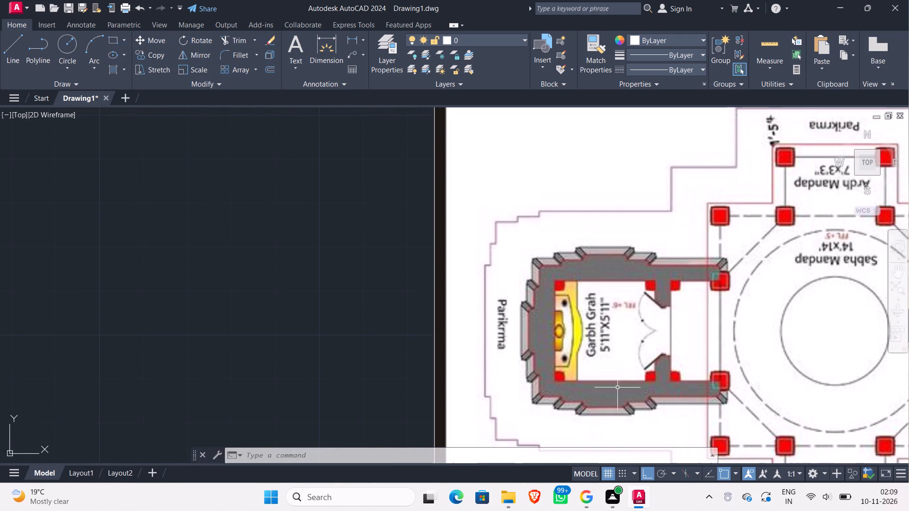
scroll(129, 252, down, 3)
middle_drag(135, 258, 352, 244)
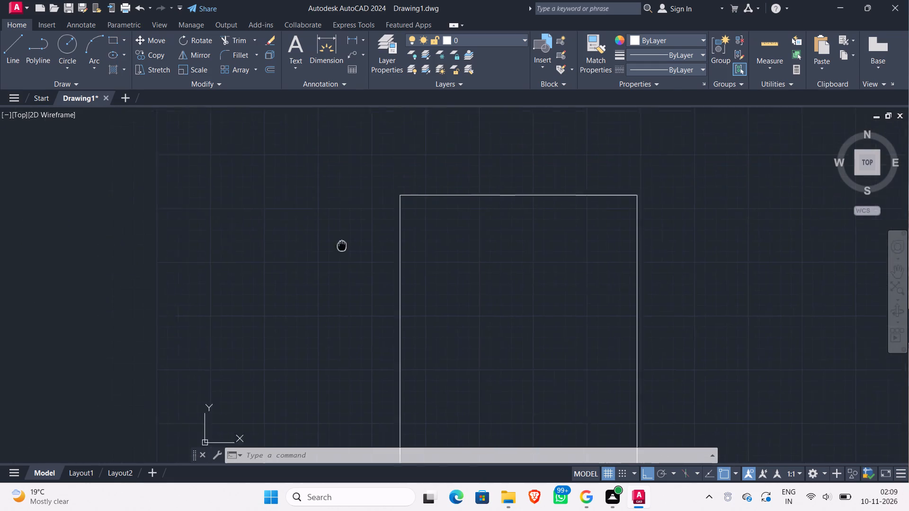
middle_drag(352, 244, 536, 232)
middle_drag(452, 258, 634, 256)
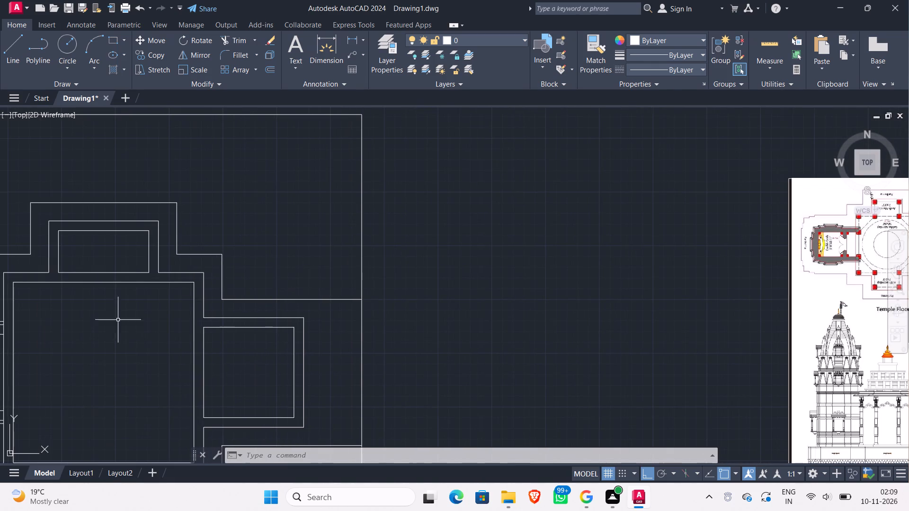
Compare the red columns at the Garbh Grah's corners and doorway and around the Sabha Mandap in the reference plan with the drafted plan.
middle_drag(99, 347, 446, 254)
scroll(271, 249, up, 1)
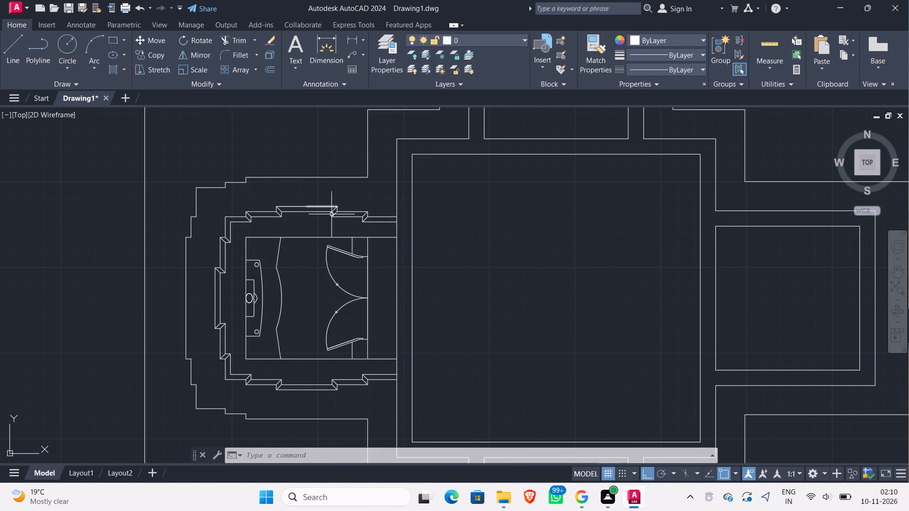
middle_drag(561, 329, 326, 318)
scroll(326, 318, down, 2)
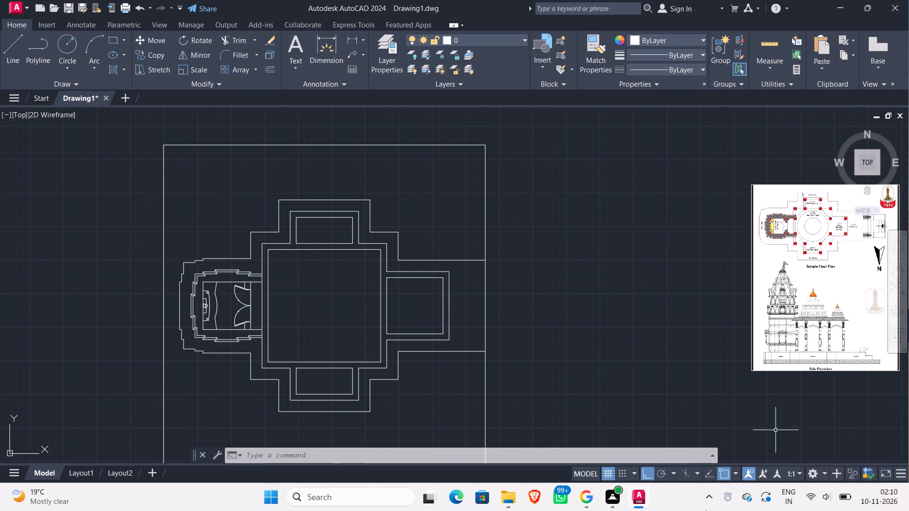
scroll(788, 229, up, 3)
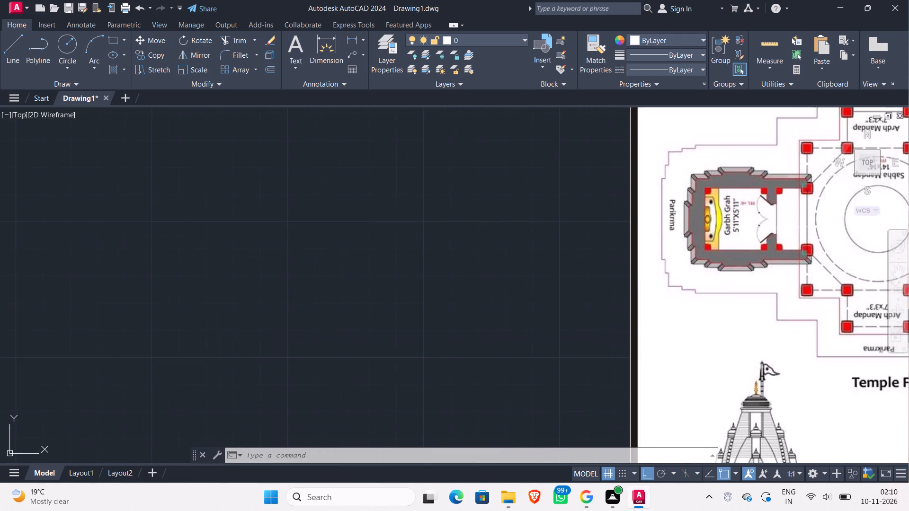
scroll(788, 227, up, 2)
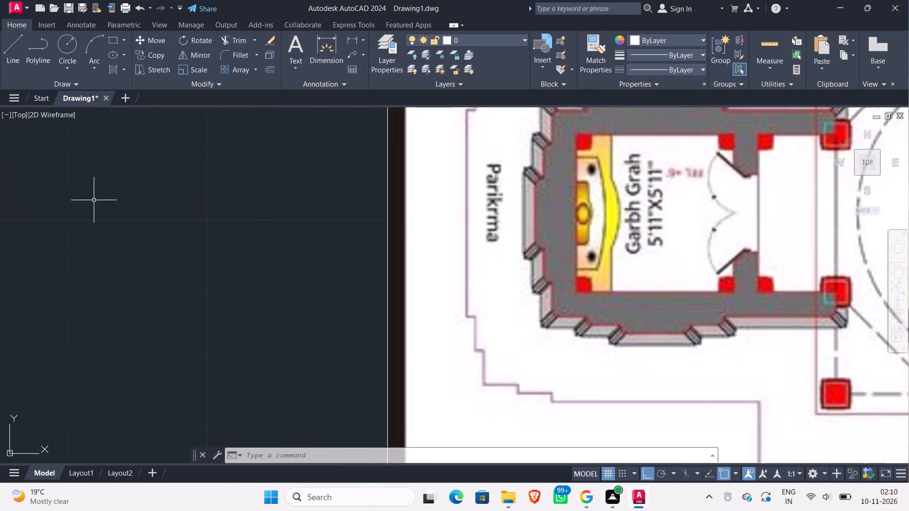
scroll(145, 274, down, 1)
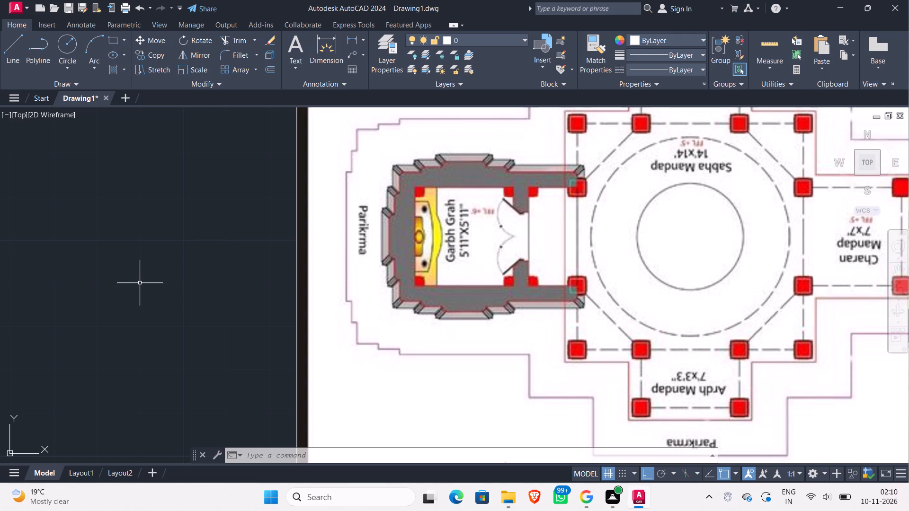
scroll(142, 282, down, 2)
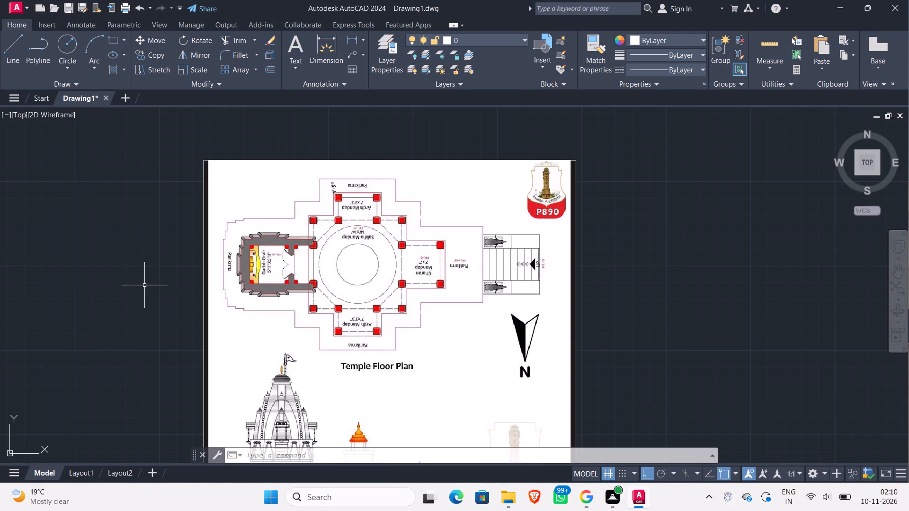
middle_drag(144, 274, 646, 264)
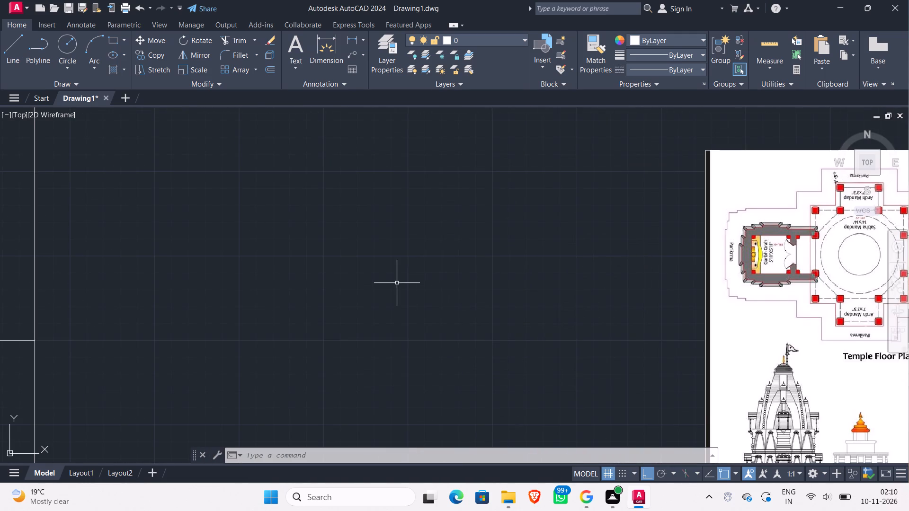
scroll(393, 282, down, 2)
middle_drag(345, 299, 834, 260)
scroll(474, 304, up, 5)
scroll(560, 312, down, 2)
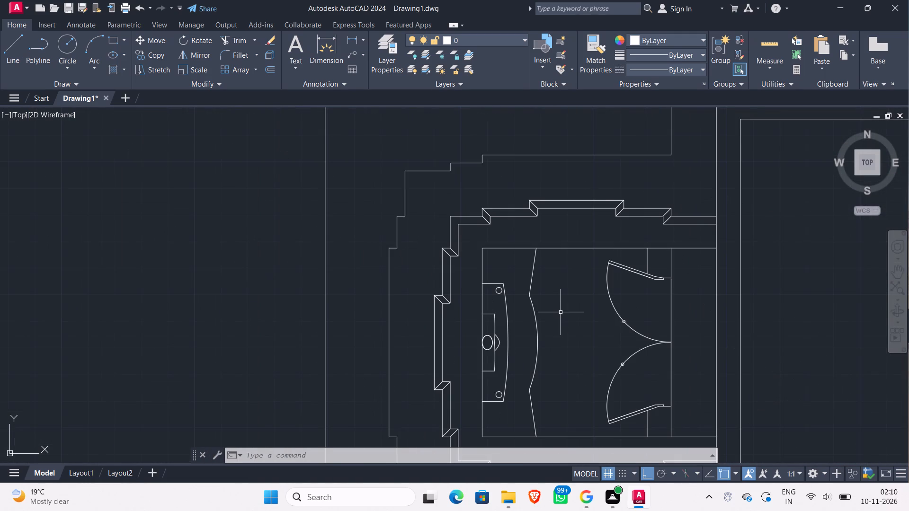
middle_drag(561, 312, 578, 287)
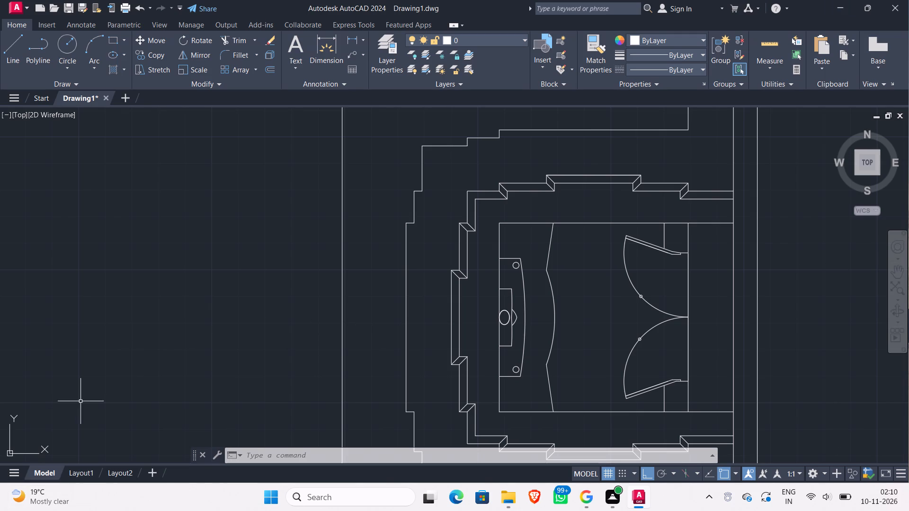
scroll(376, 297, down, 2)
middle_drag(361, 296, 356, 295)
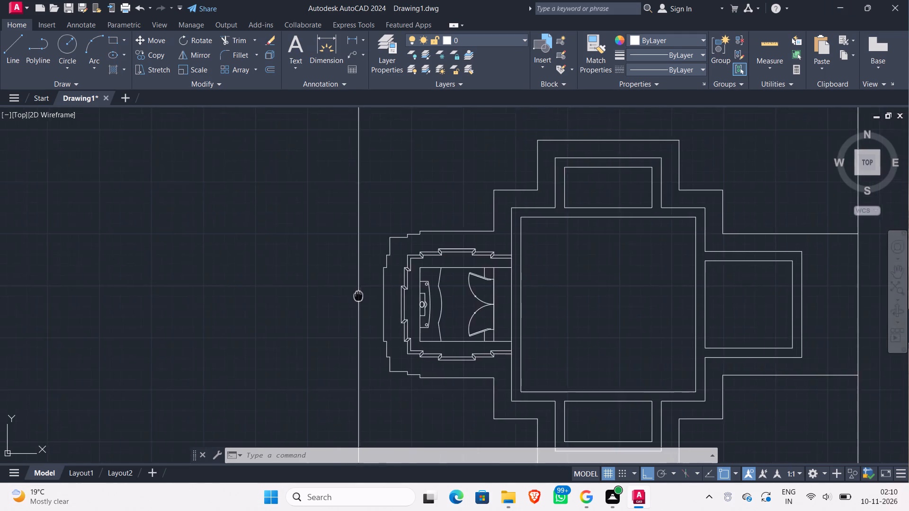
middle_drag(356, 295, 0, 217)
scroll(549, 262, down, 1)
scroll(711, 155, up, 3)
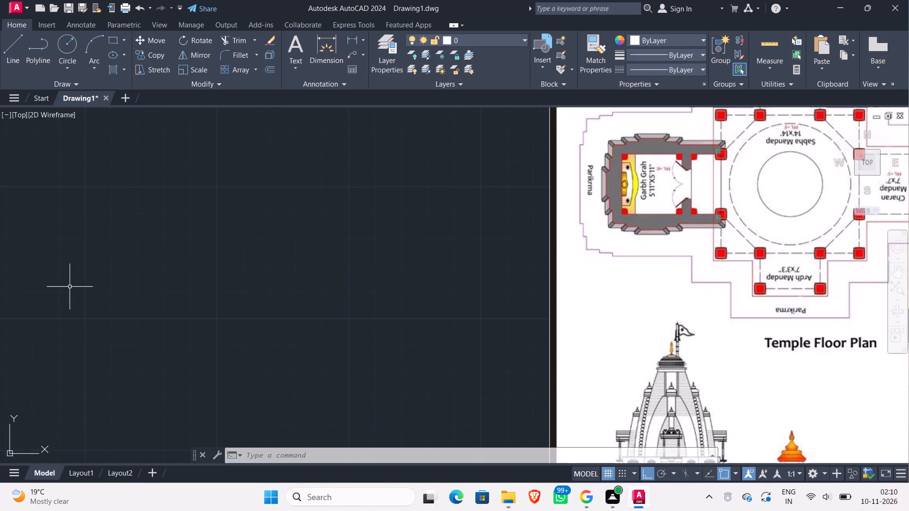
scroll(63, 293, down, 2)
middle_drag(65, 295, 576, 308)
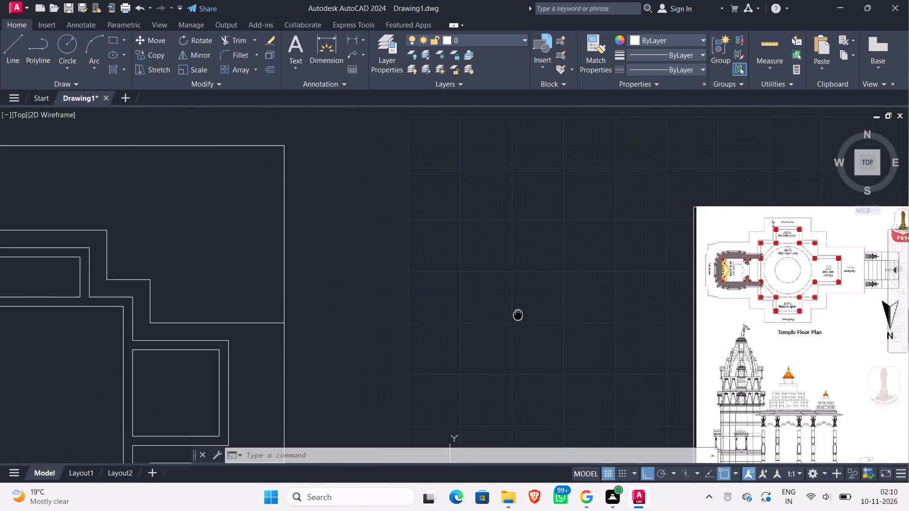
middle_drag(576, 308, 600, 304)
scroll(87, 367, down, 1)
middle_drag(87, 367, 221, 292)
scroll(150, 267, up, 2)
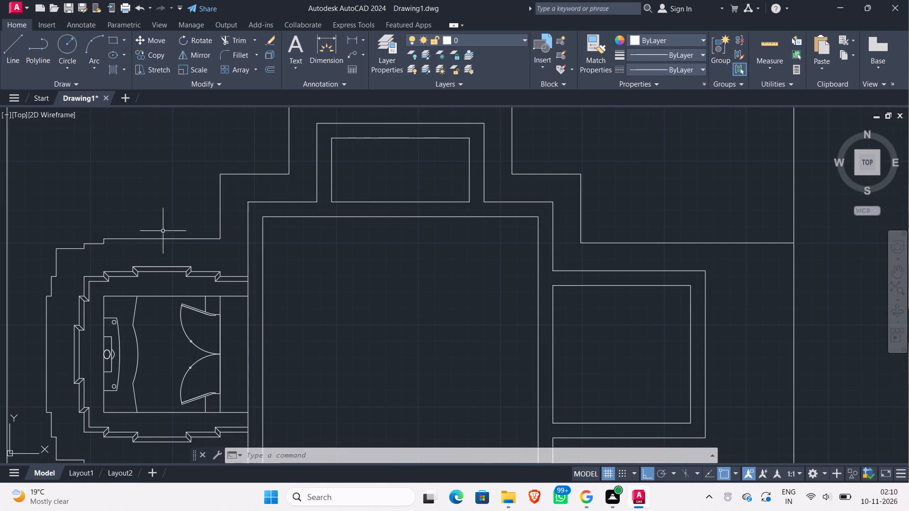
scroll(396, 327, down, 1)
middle_drag(396, 326, 0, 331)
scroll(695, 243, up, 3)
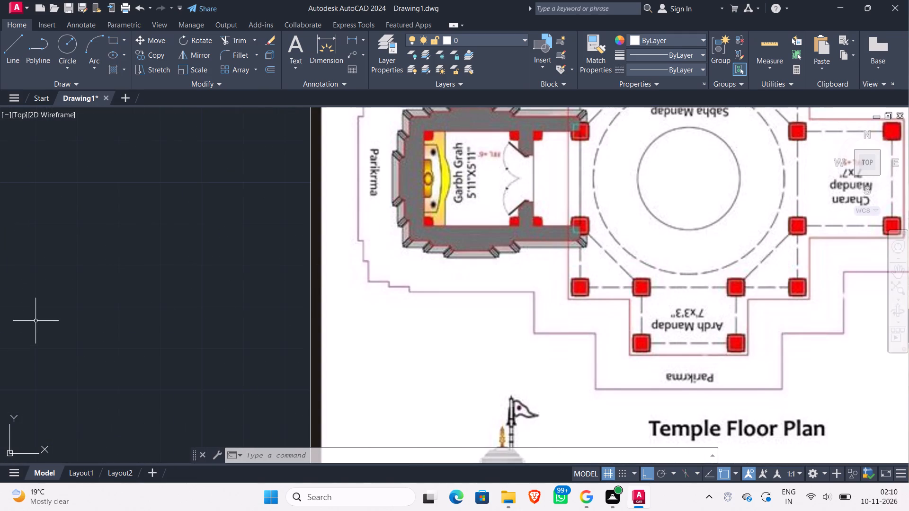
scroll(56, 311, down, 3)
middle_drag(54, 313, 908, 217)
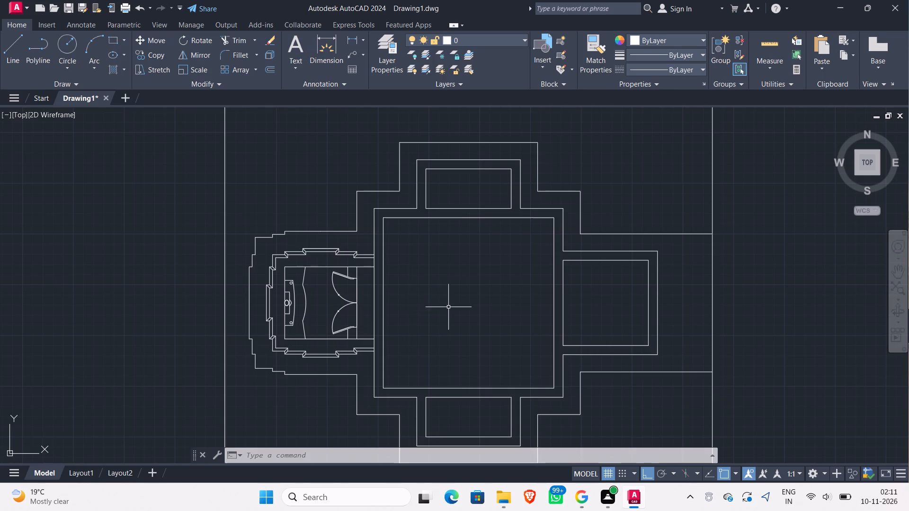
scroll(452, 306, down, 1)
middle_drag(452, 305, 141, 286)
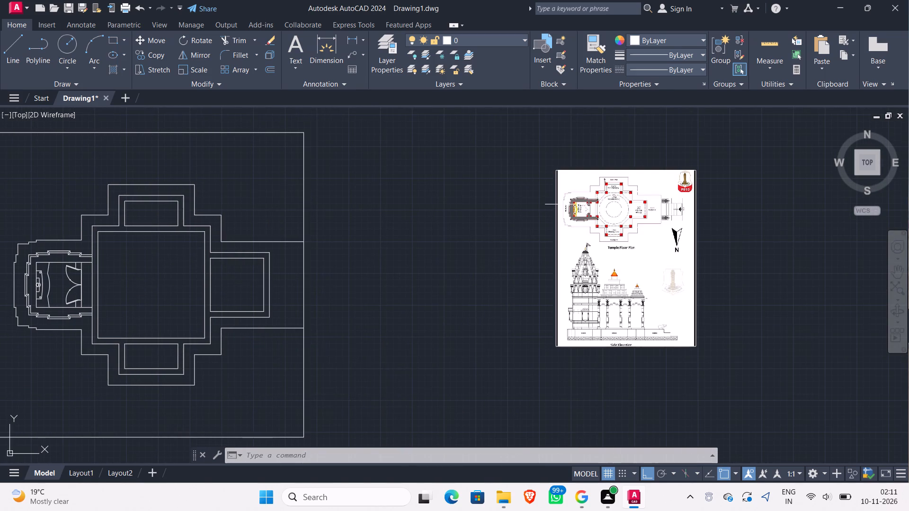
scroll(568, 204, up, 2)
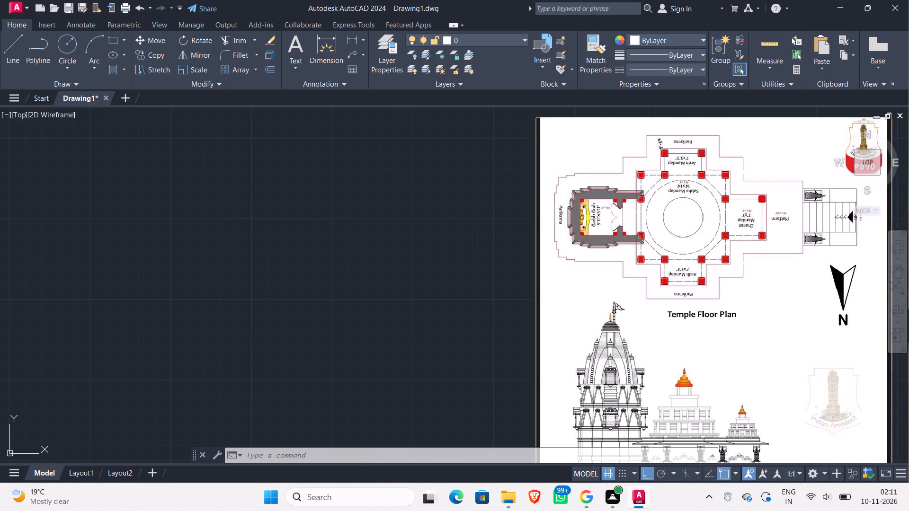
scroll(646, 212, up, 3)
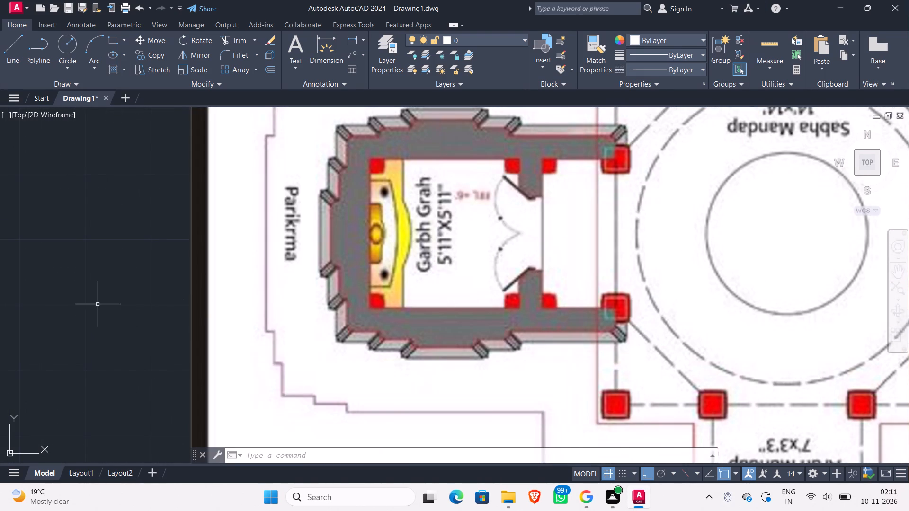
scroll(96, 300, down, 1)
middle_drag(97, 301, 326, 289)
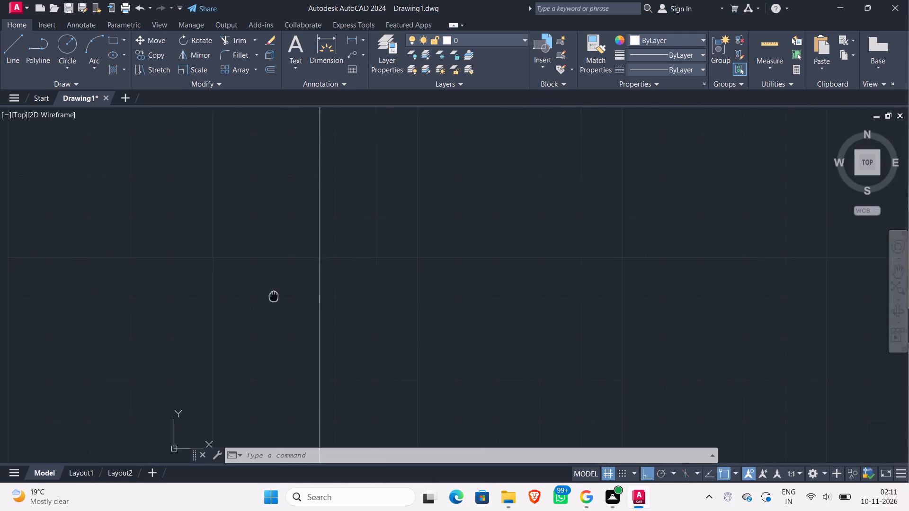
middle_drag(326, 289, 458, 276)
scroll(281, 291, down, 2)
middle_drag(218, 308, 543, 251)
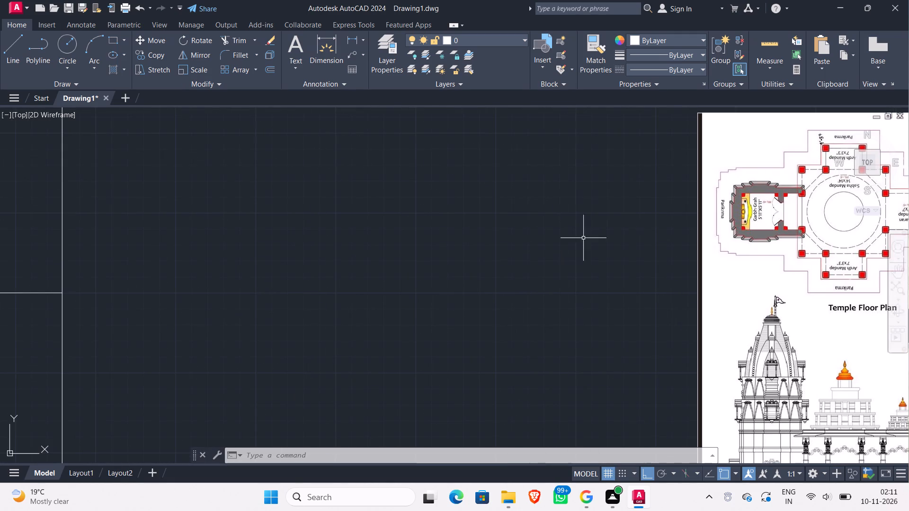
scroll(826, 191, up, 3)
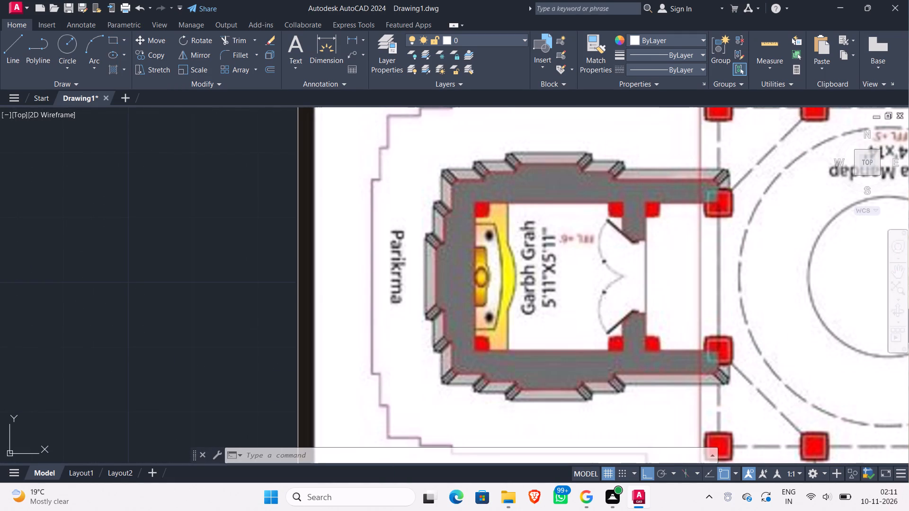
scroll(137, 318, down, 2)
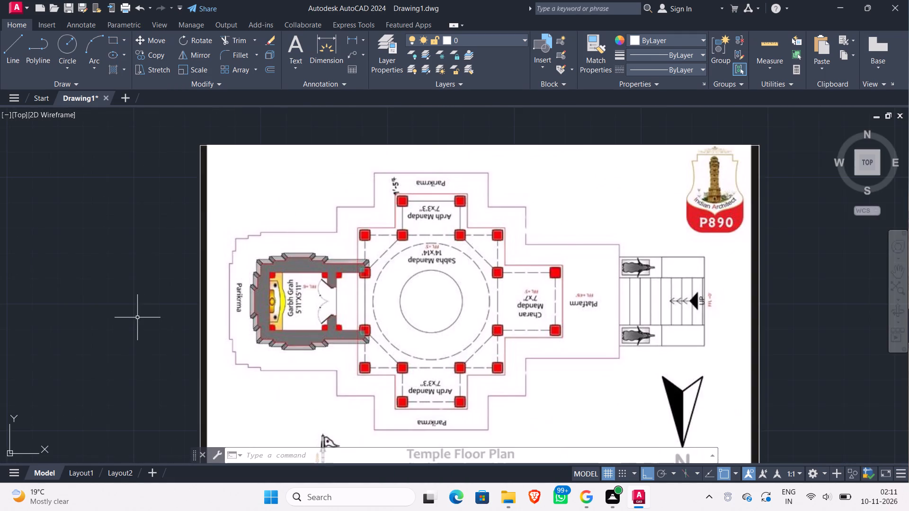
middle_drag(137, 316, 445, 263)
scroll(137, 316, down, 1)
scroll(170, 288, down, 2)
middle_drag(170, 288, 472, 238)
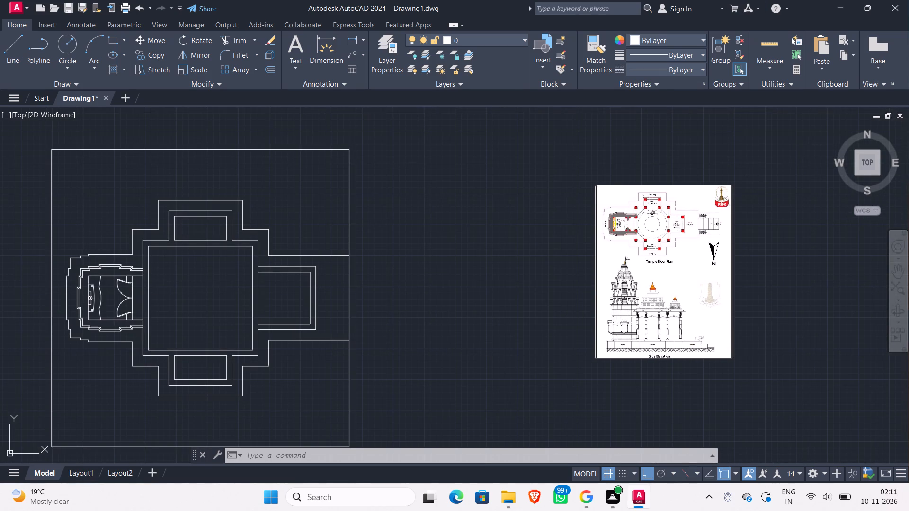
scroll(642, 214, up, 4)
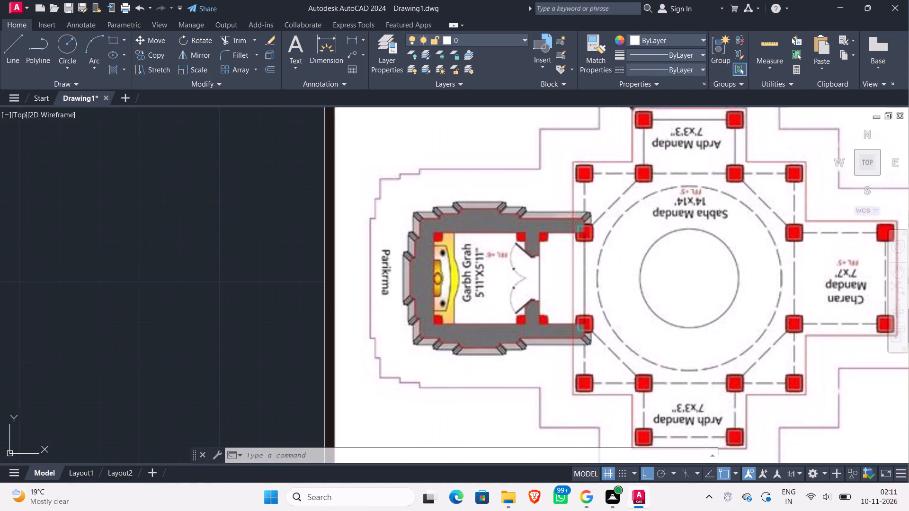
scroll(156, 309, down, 1)
middle_drag(156, 308, 544, 244)
scroll(233, 291, down, 1)
scroll(291, 279, down, 2)
middle_drag(181, 305, 298, 282)
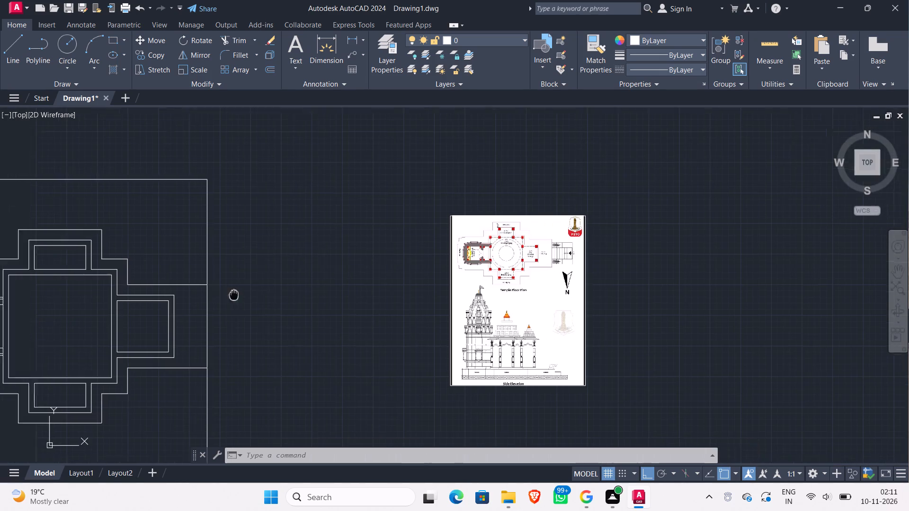
middle_drag(298, 282, 423, 260)
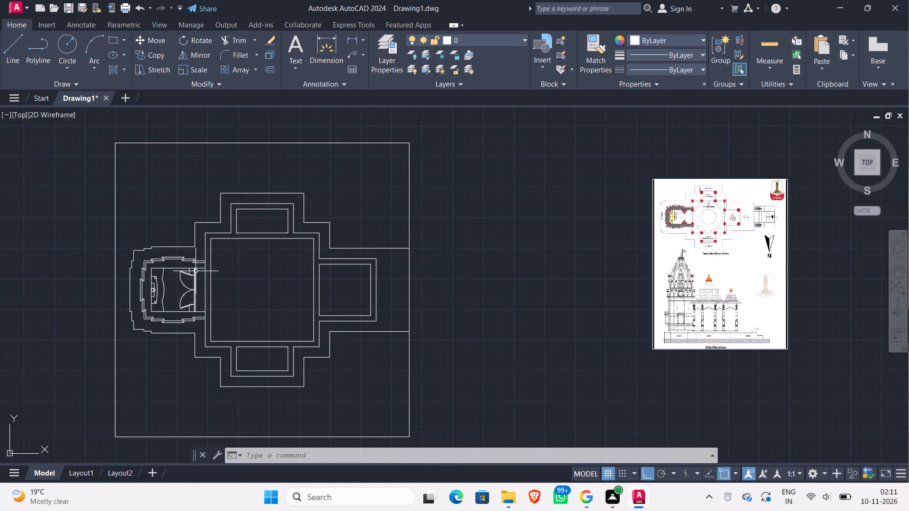
scroll(196, 271, up, 2)
scroll(196, 271, down, 2)
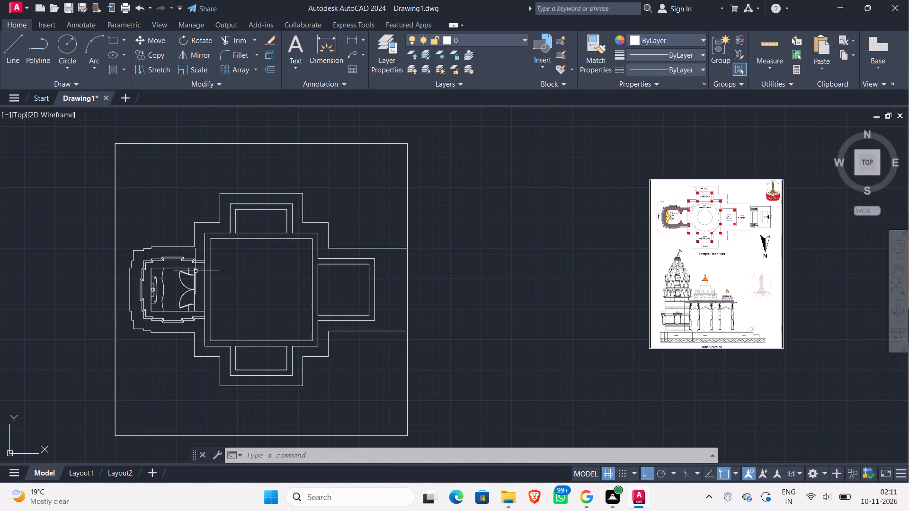
scroll(686, 212, up, 2)
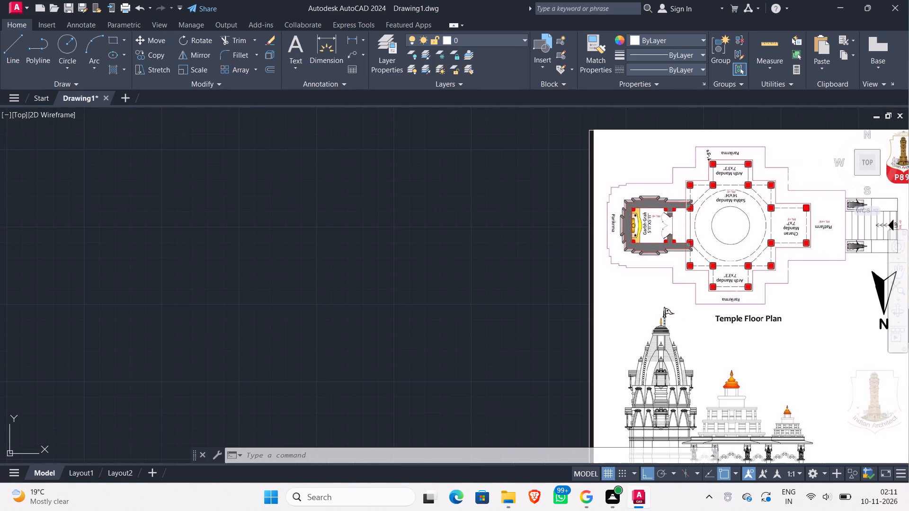
scroll(686, 212, down, 3)
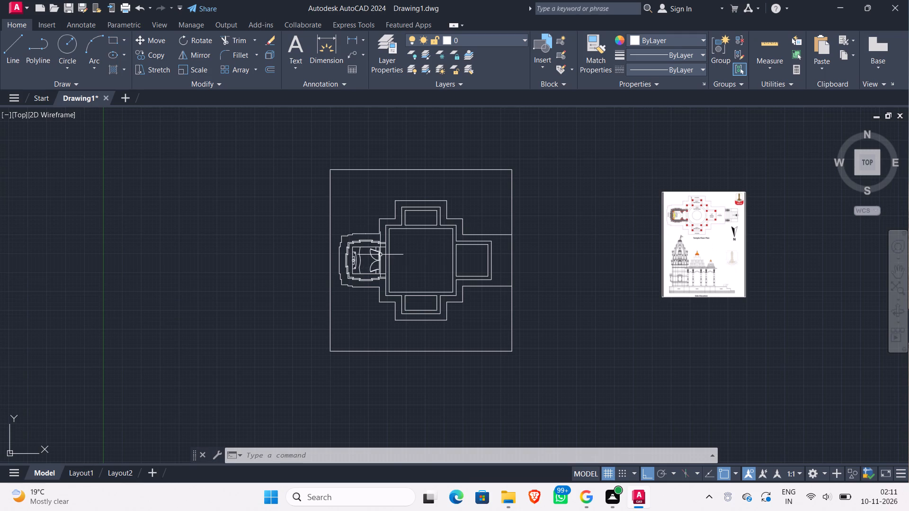
Draw a 4.5" by 4.5" square column outline in the empty space west of the temple plan.
scroll(380, 255, up, 3)
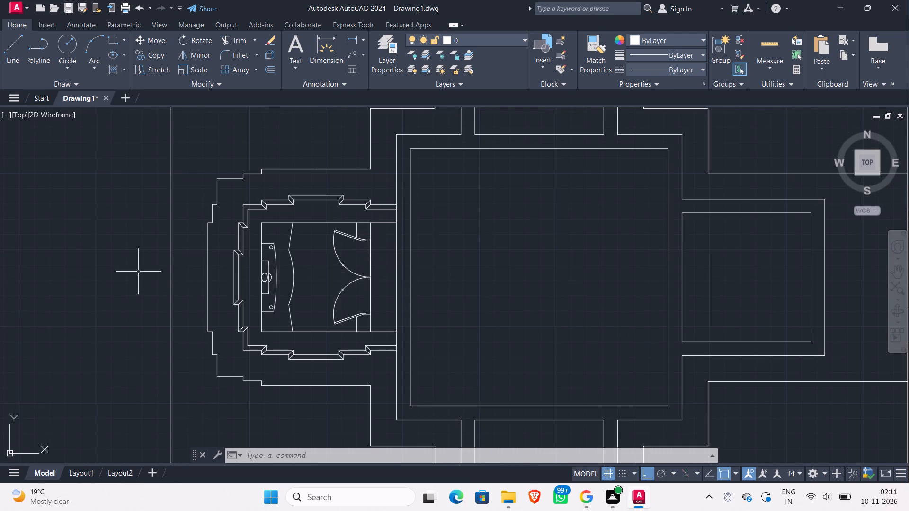
text(rec)
key(Return)
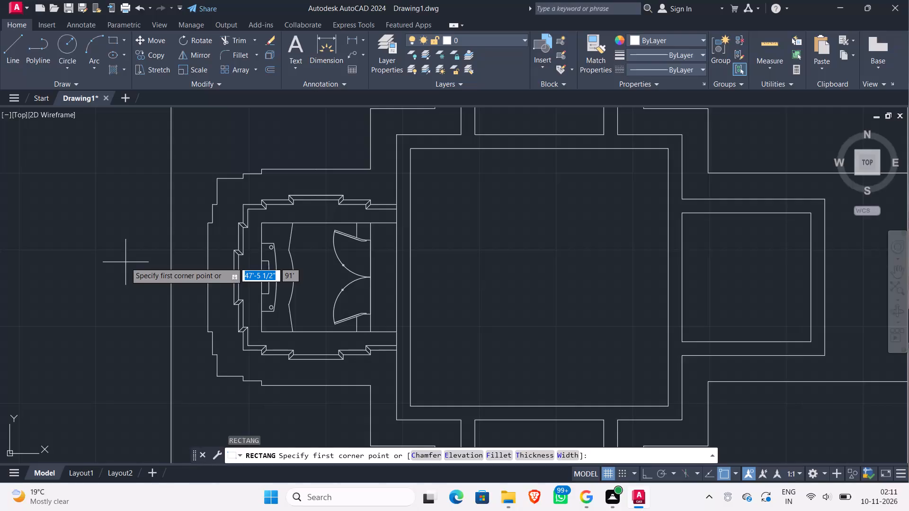
click(75, 258)
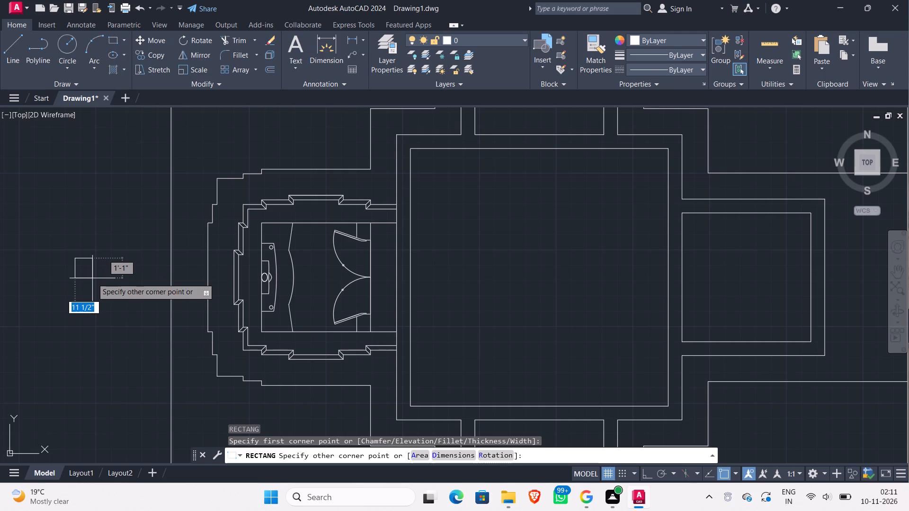
text(4.5)
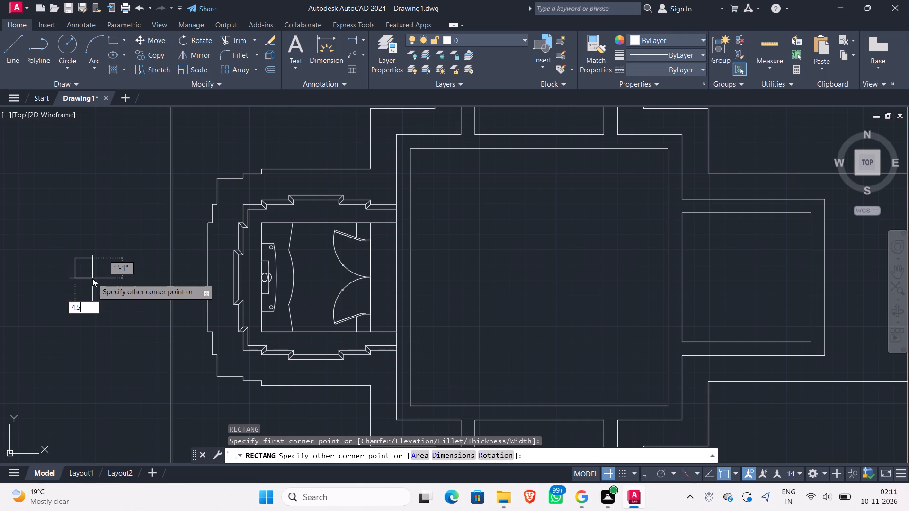
key(shift+quotedbl)
key(comma)
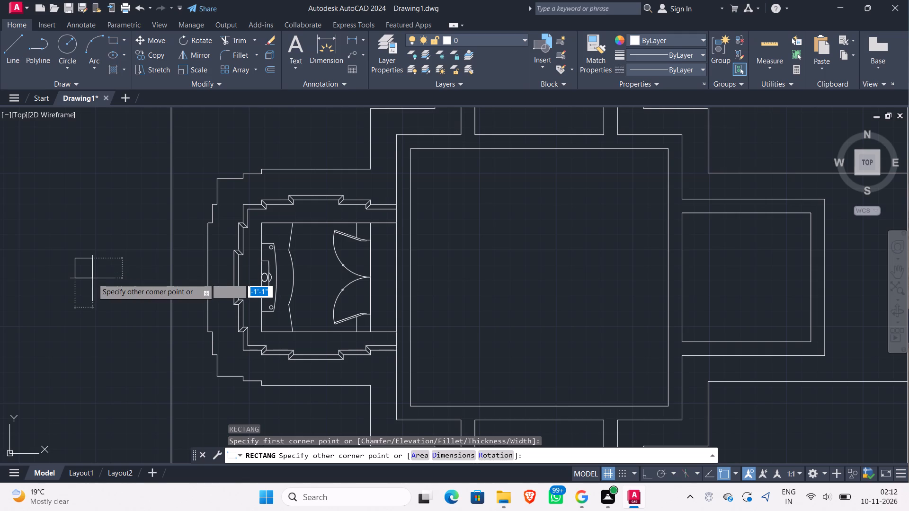
text(4.5")
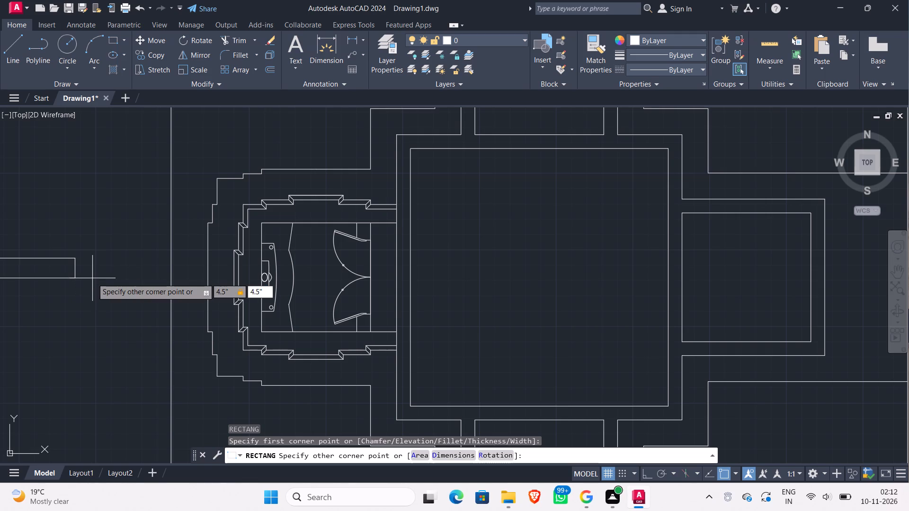
key(Return)
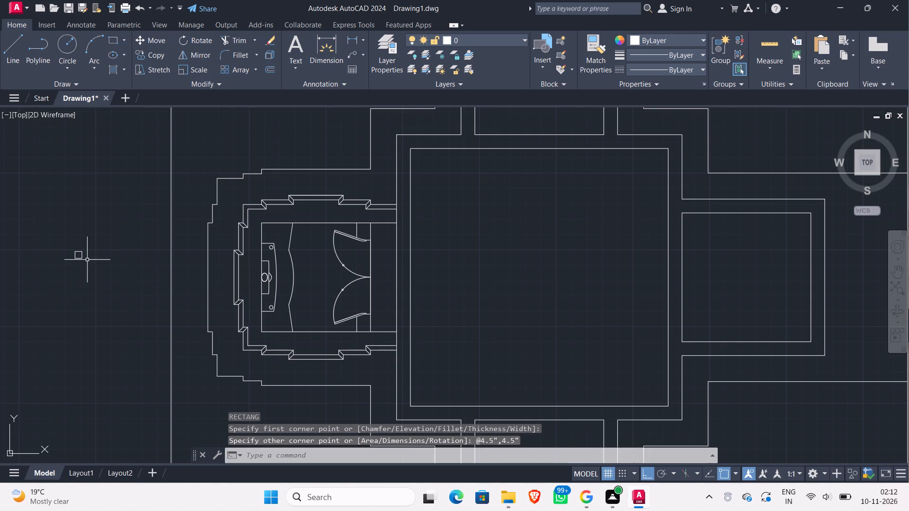
Hatch the small square column outline west of the plan with a Solid pattern in Red.
scroll(84, 257, down, 3)
scroll(459, 221, up, 3)
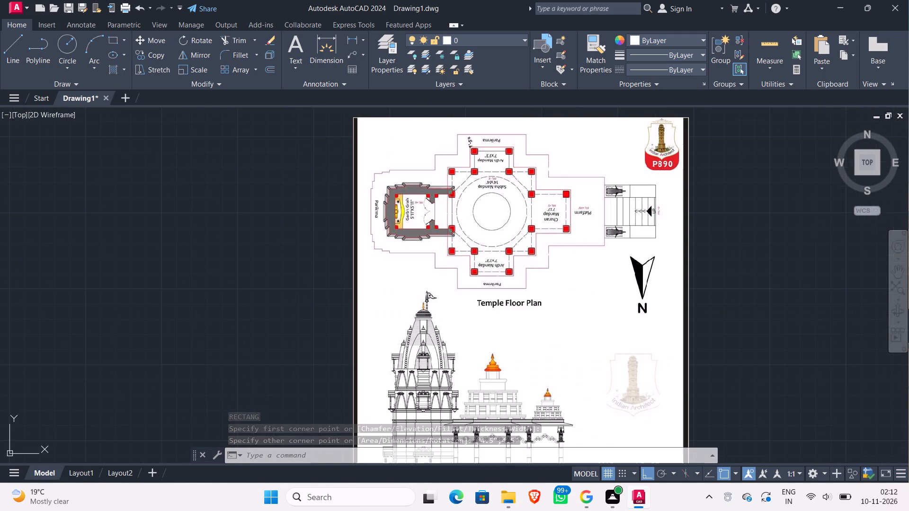
scroll(461, 192, up, 2)
scroll(36, 281, down, 3)
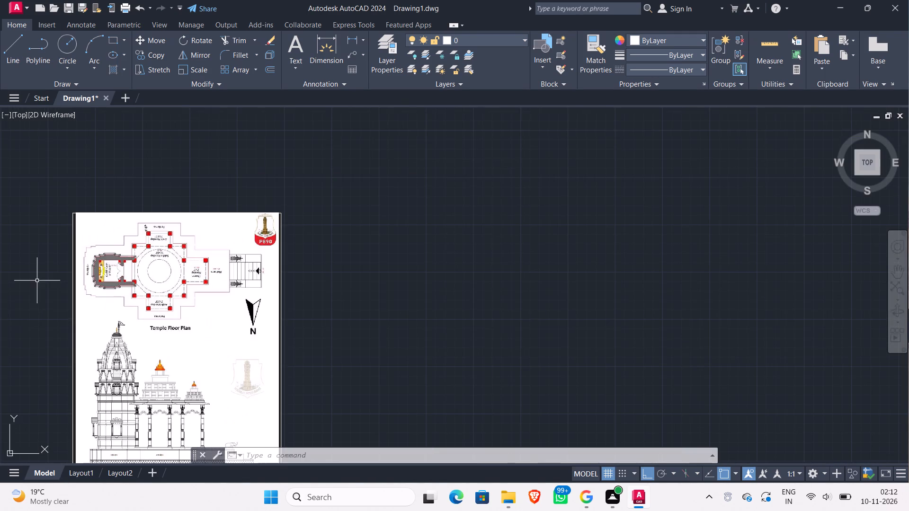
middle_drag(38, 280, 587, 219)
scroll(107, 257, down, 2)
middle_drag(81, 274, 453, 255)
scroll(311, 256, up, 2)
middle_drag(372, 272, 270, 276)
scroll(269, 276, up, 3)
click(250, 253)
click(220, 218)
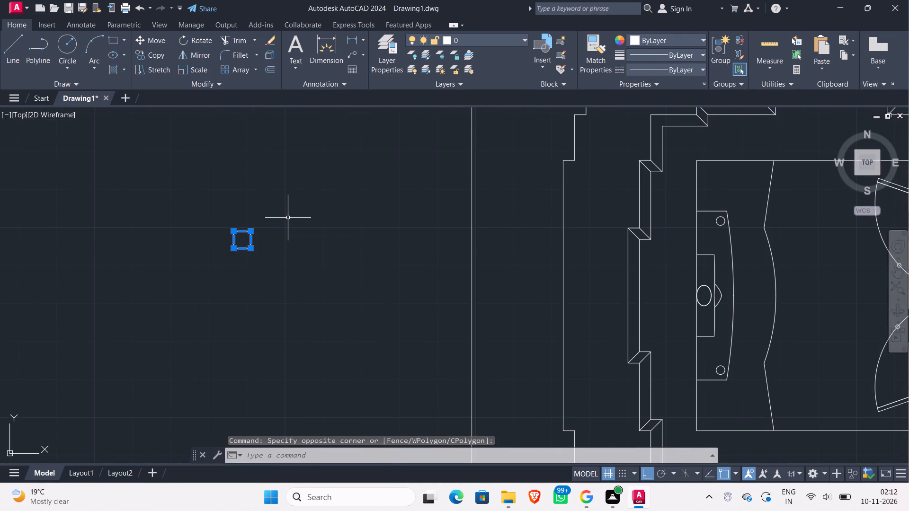
text(hatch)
key(Return)
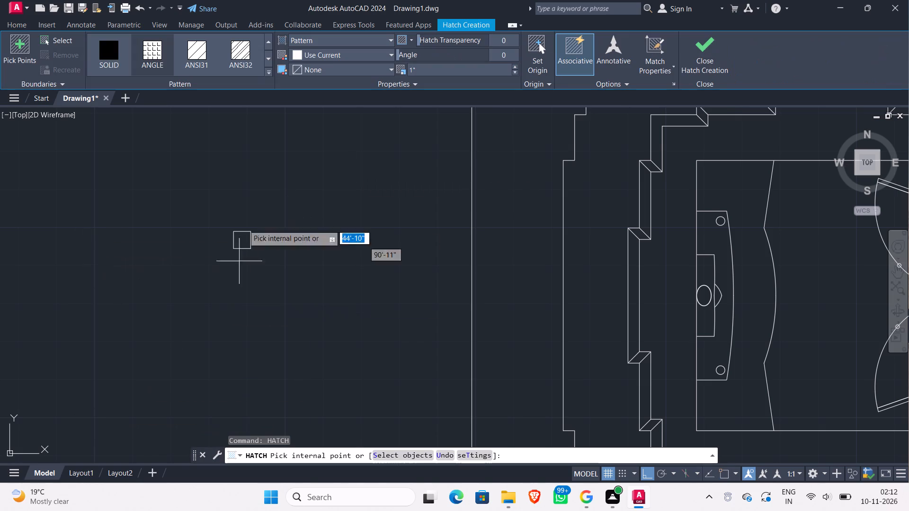
click(98, 53)
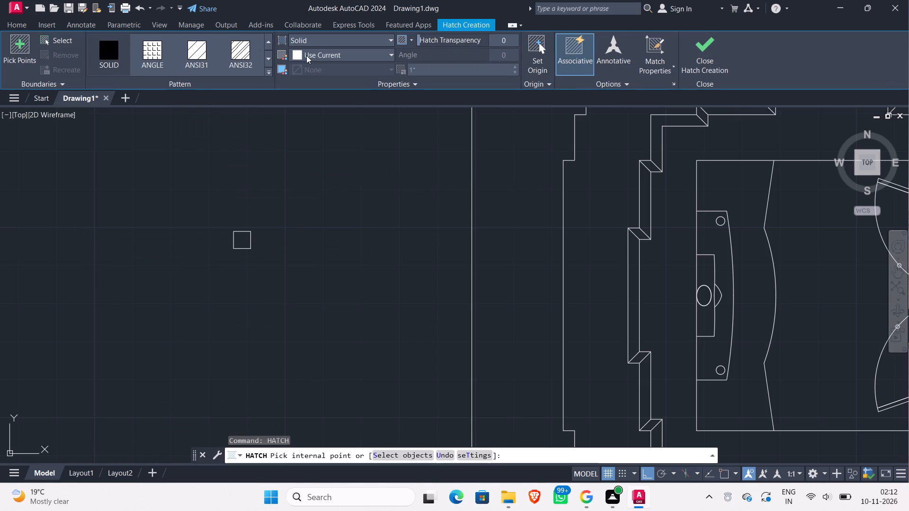
click(300, 54)
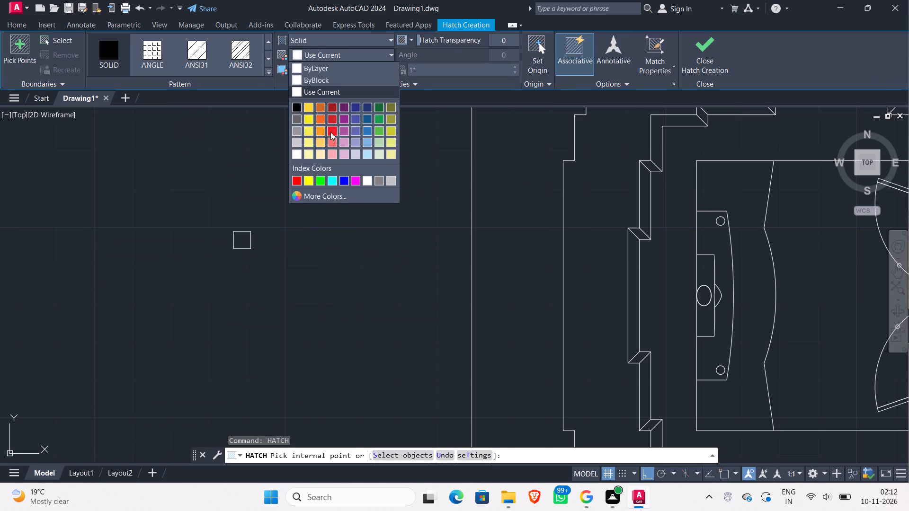
click(294, 180)
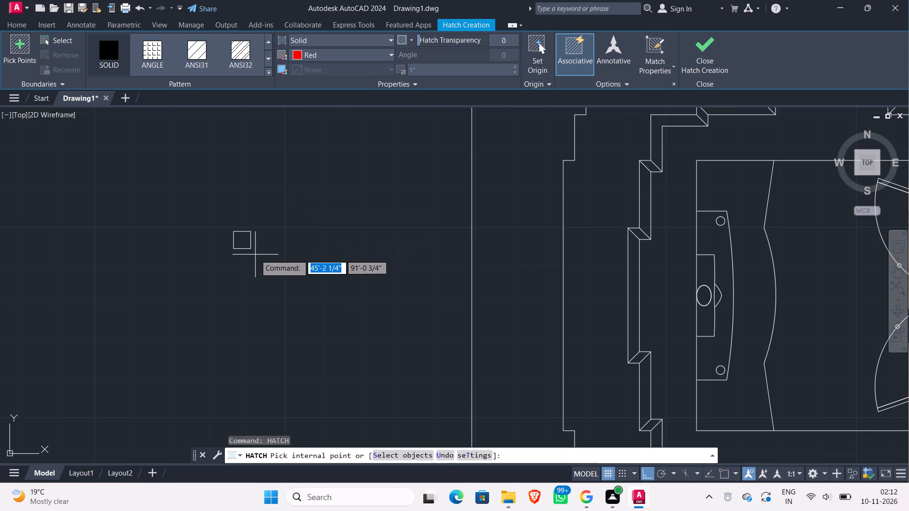
click(242, 242)
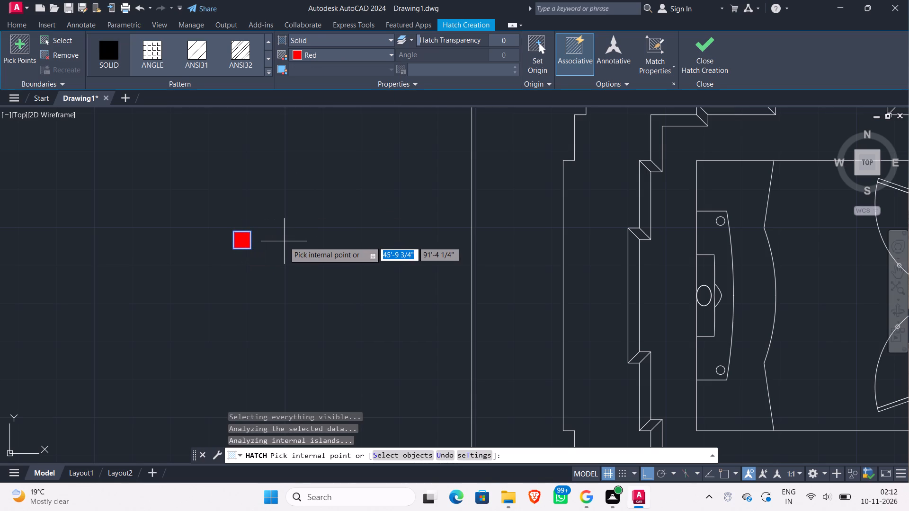
key(Escape)
Copy the red column from its northwest corner to both sides of the Garbh Grah doorway's north jamb, against the north wall line.
click(271, 262)
click(163, 205)
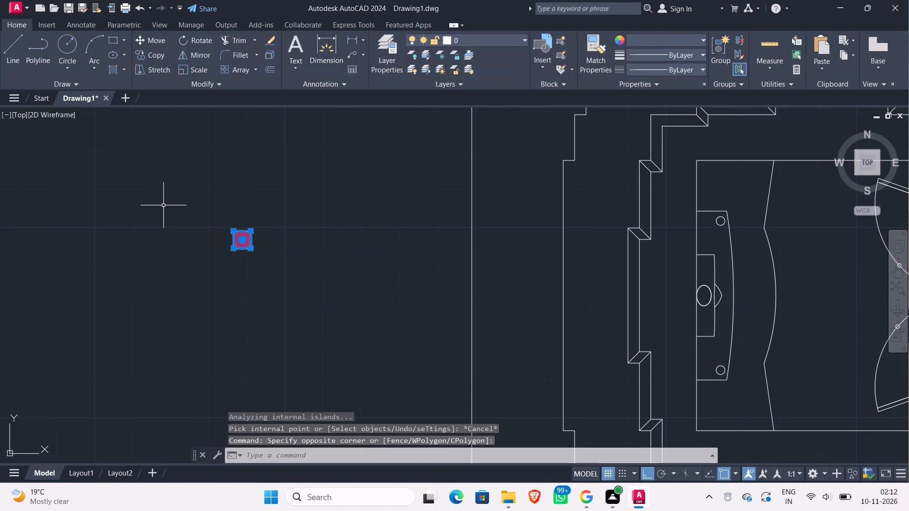
click(141, 53)
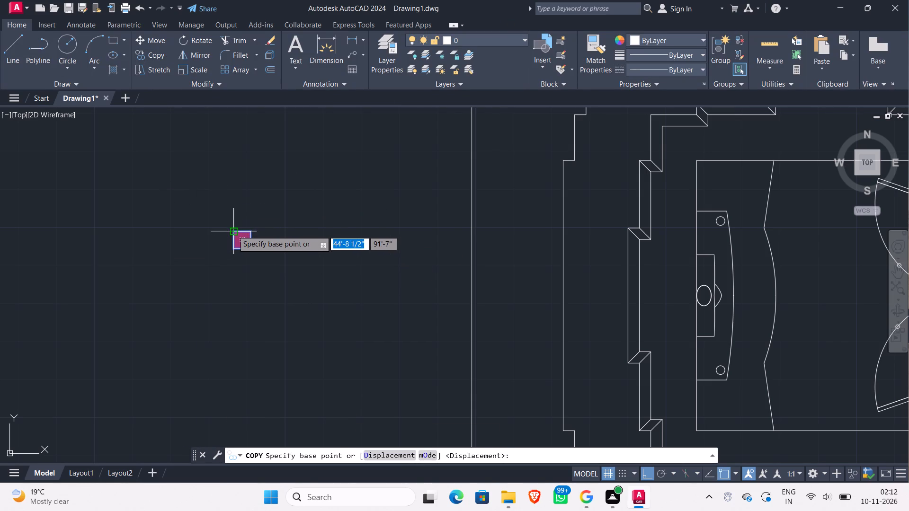
click(233, 230)
scroll(326, 225, down, 1)
middle_drag(326, 225, 109, 275)
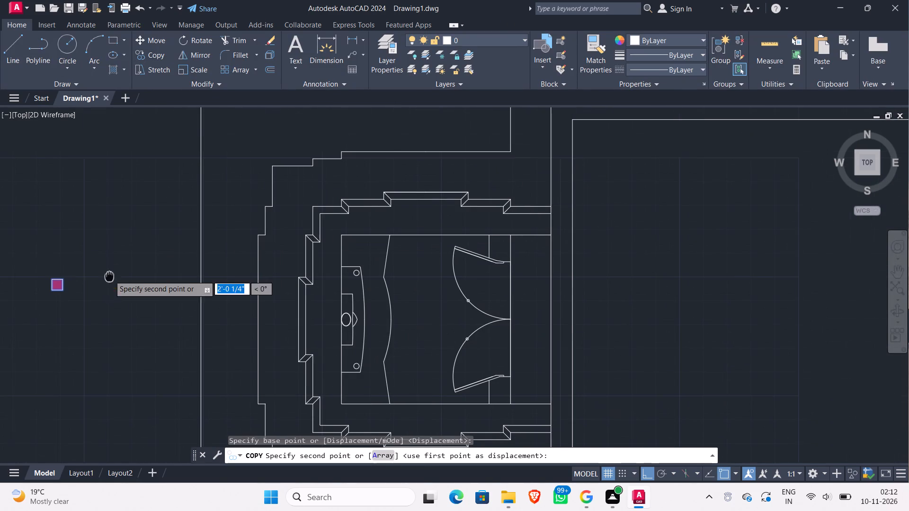
key(F8)
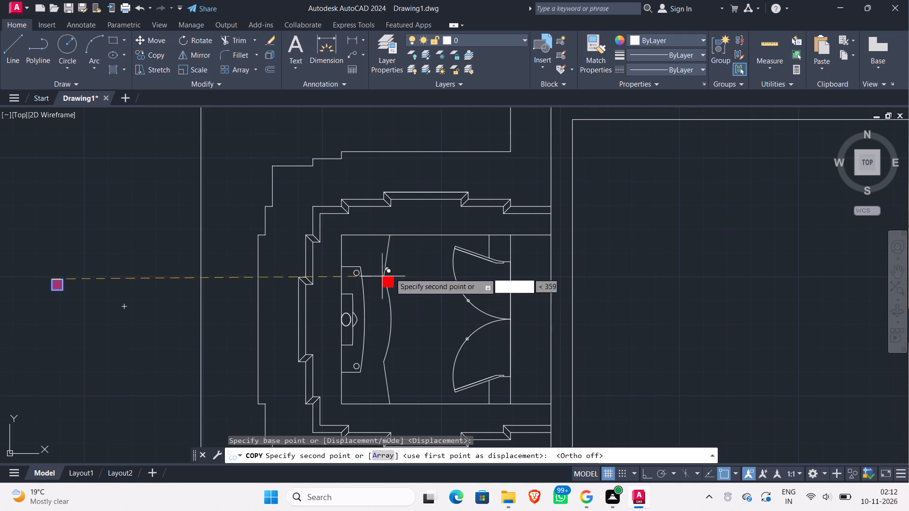
scroll(521, 239, up, 5)
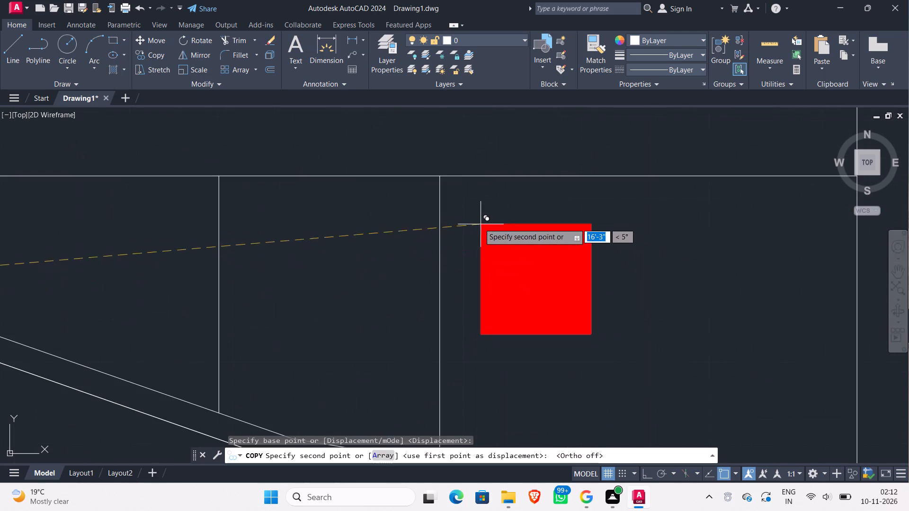
click(440, 177)
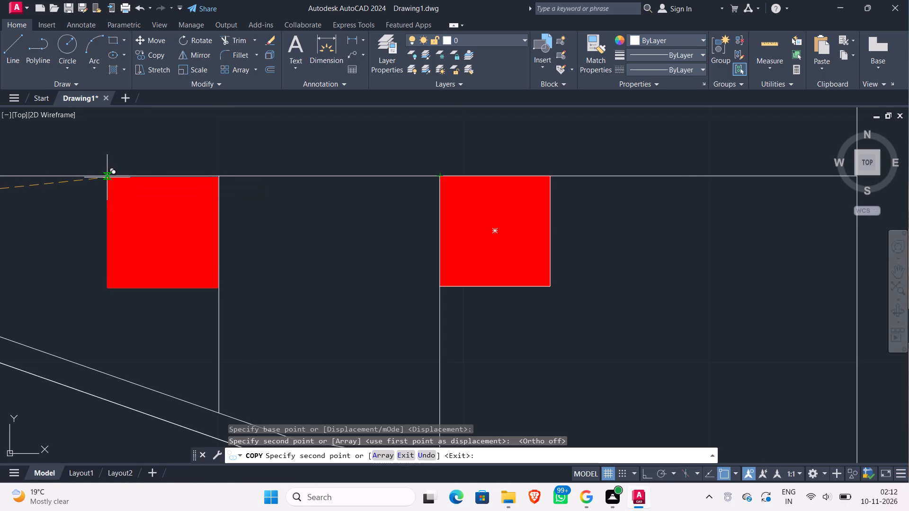
click(107, 177)
Place two more column copies on both sides of the doorway's south jamb, sitting on the Garbh Grah's south wall line.
scroll(109, 247, down, 2)
middle_drag(110, 247, 112, 236)
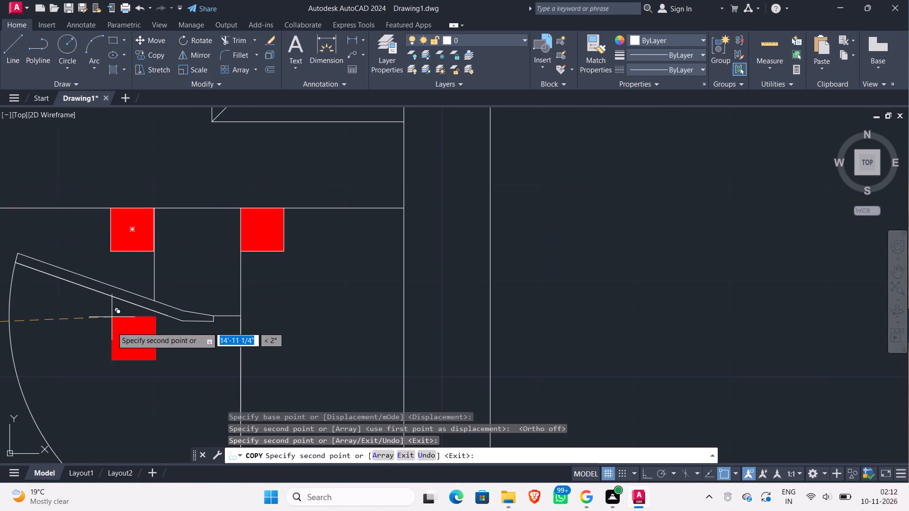
middle_drag(108, 341, 111, 289)
scroll(187, 350, down, 2)
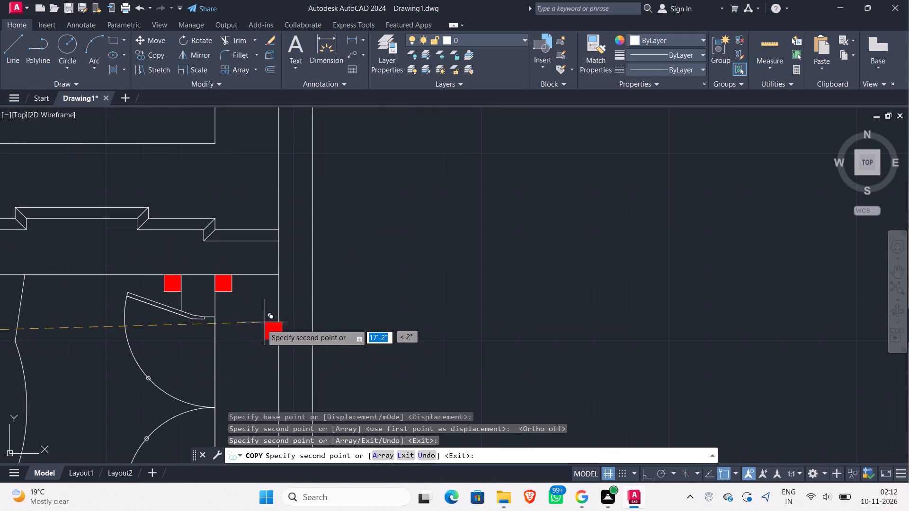
middle_drag(253, 328, 260, 115)
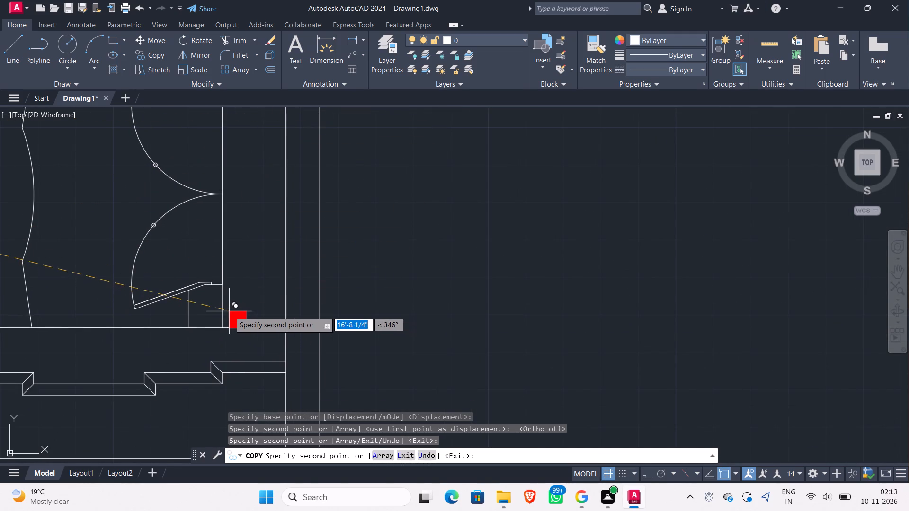
scroll(229, 310, up, 2)
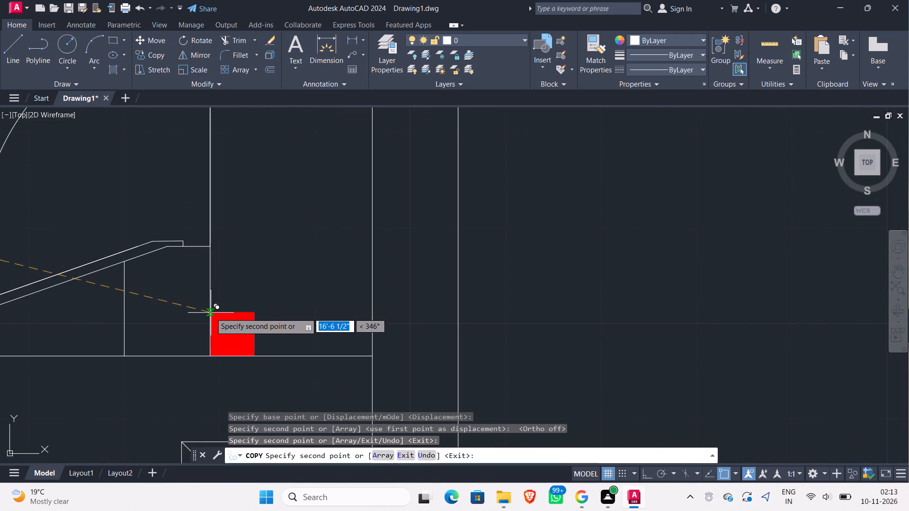
click(211, 313)
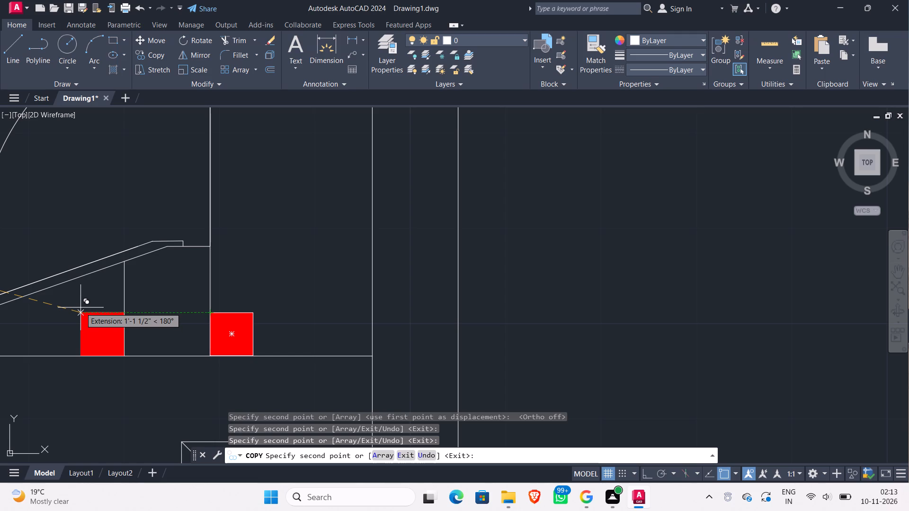
click(80, 308)
Check the reference plan's column layout and place a column copy in the Garbh Grah's inner northwest corner.
scroll(265, 243, down, 2)
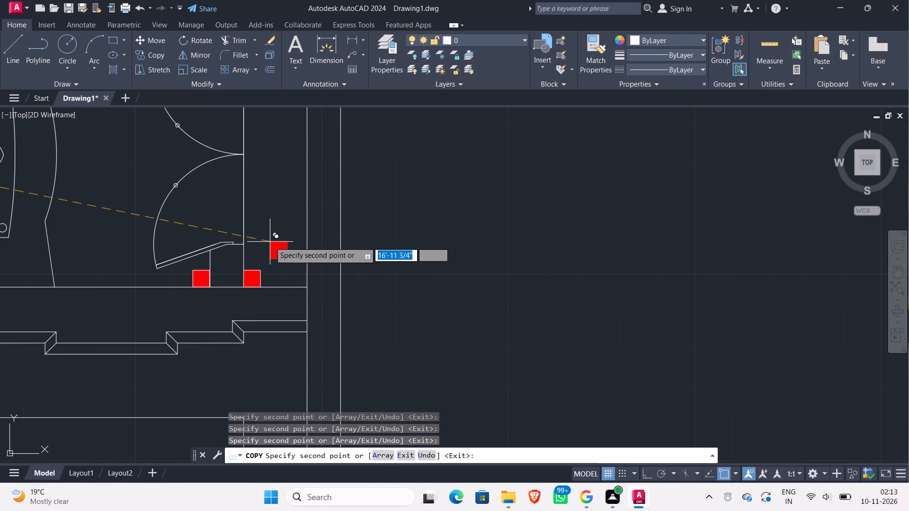
middle_drag(270, 241, 427, 325)
scroll(272, 278, down, 2)
middle_drag(243, 276, 326, 273)
scroll(325, 273, down, 3)
scroll(592, 224, up, 3)
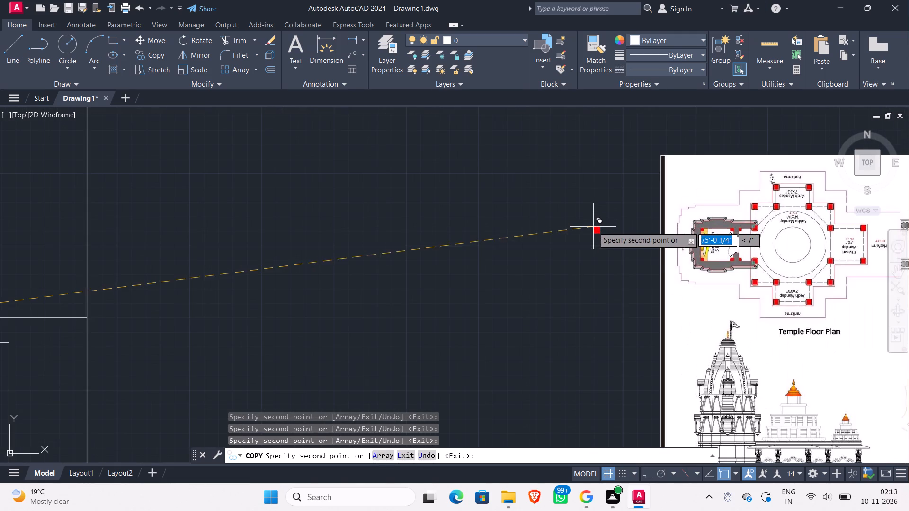
middle_drag(483, 292, 705, 277)
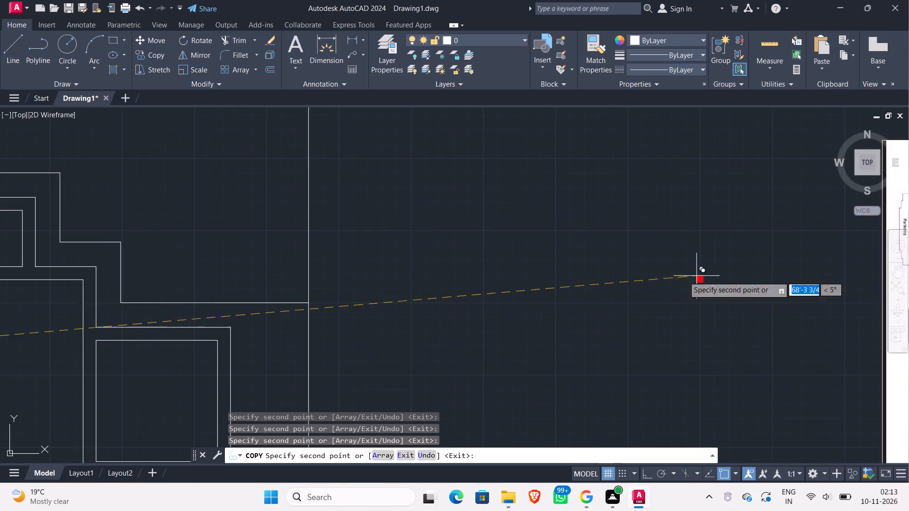
scroll(506, 289, down, 3)
scroll(301, 309, up, 5)
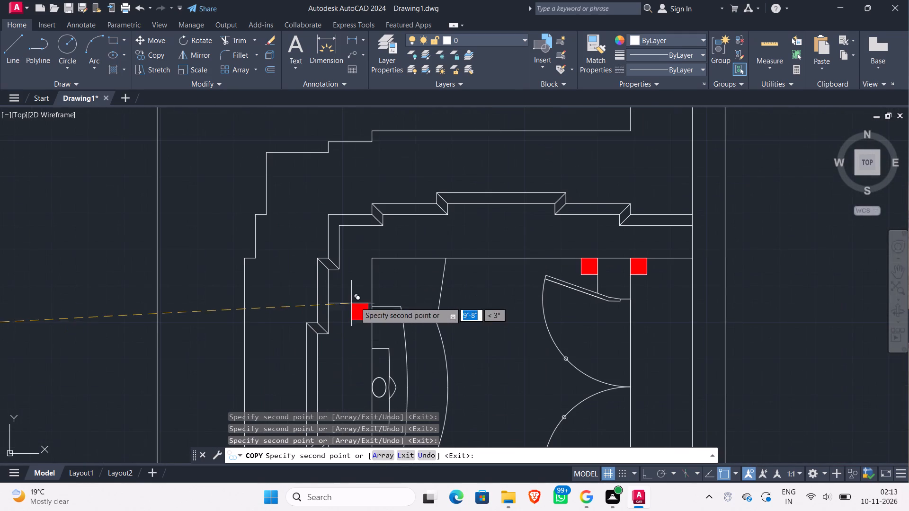
click(373, 262)
Place a column copy in the Garbh Grah's inner southwest corner and finish the Copy command.
middle_drag(357, 308, 322, 233)
scroll(320, 270, down, 1)
middle_drag(319, 295, 316, 291)
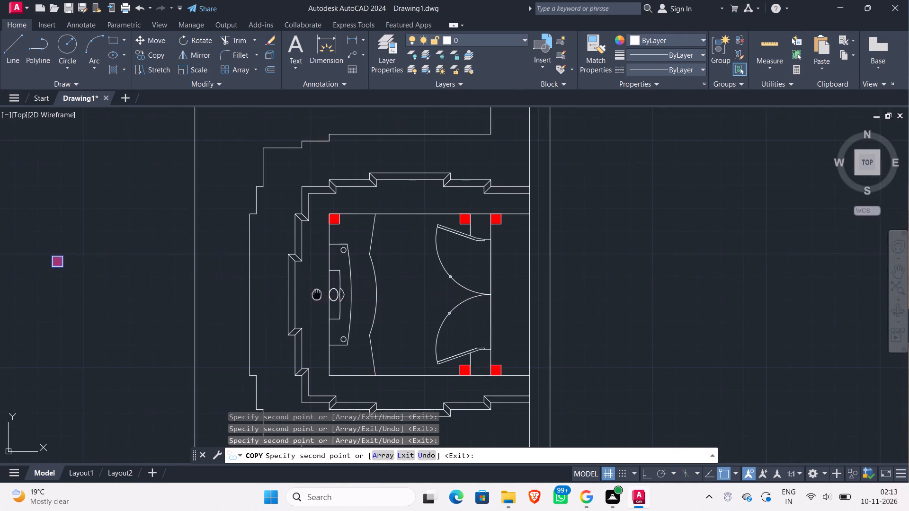
middle_drag(316, 291, 303, 223)
scroll(330, 324, up, 3)
scroll(270, 231, up, 2)
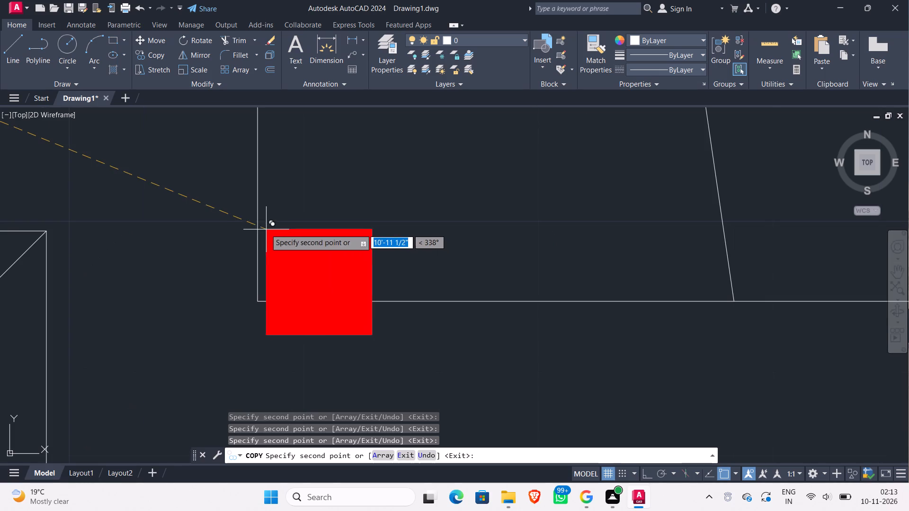
click(258, 195)
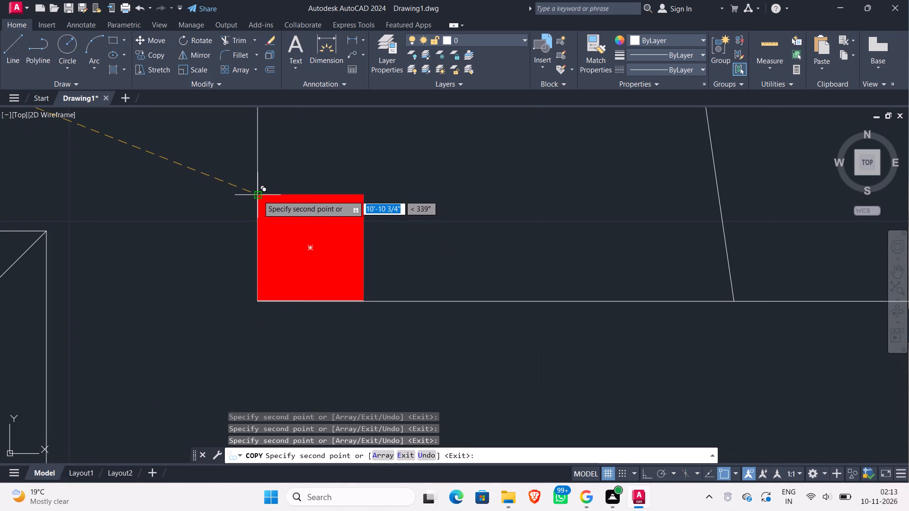
key(Escape)
scroll(414, 183, down, 3)
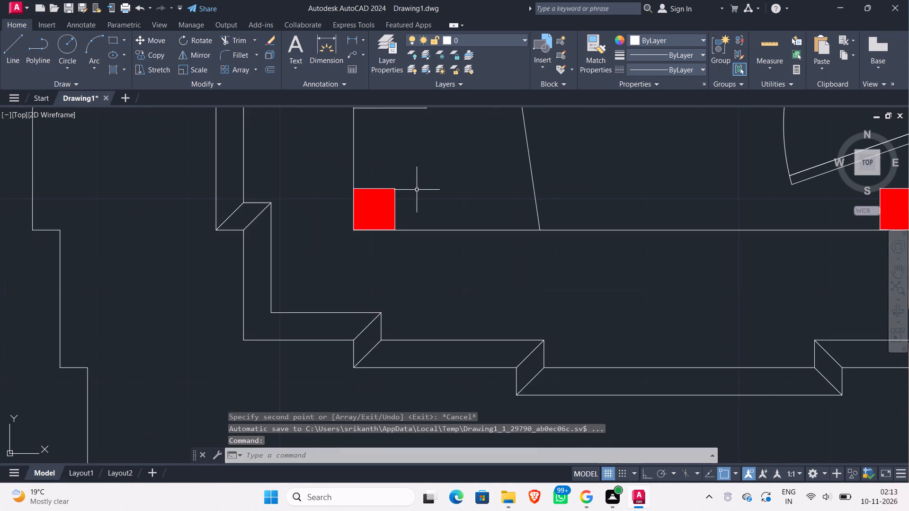
Examine the reference plan's red column positions and sizes around the Garbh Grah, Sabha Mandap, Ardh Mandaps and Charan Mandap.
scroll(419, 190, down, 2)
scroll(440, 233, down, 1)
middle_drag(441, 233, 200, 379)
scroll(200, 379, down, 1)
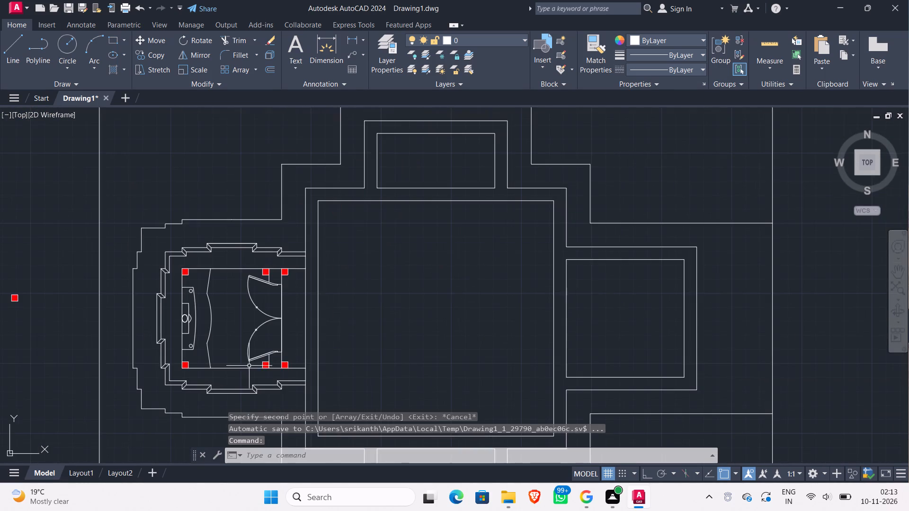
scroll(385, 326, down, 2)
middle_drag(385, 326, 238, 286)
scroll(182, 290, up, 2)
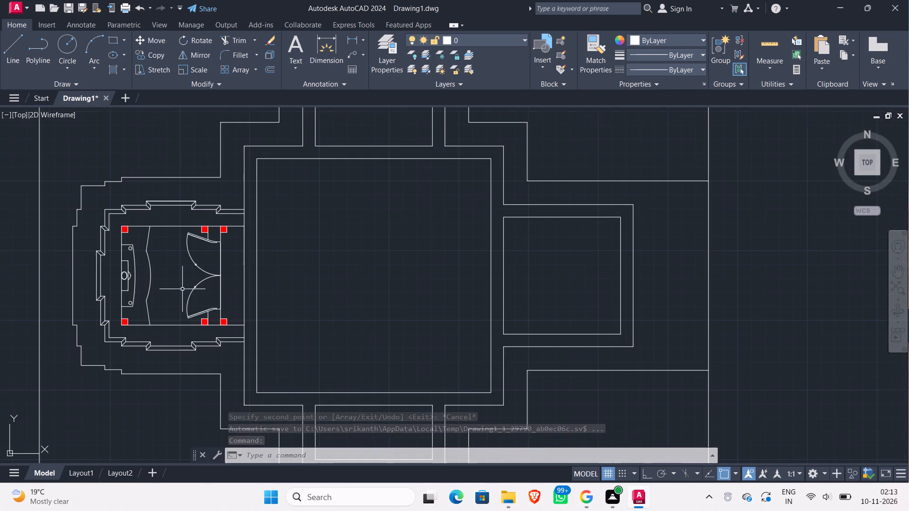
scroll(182, 289, down, 2)
scroll(644, 203, up, 3)
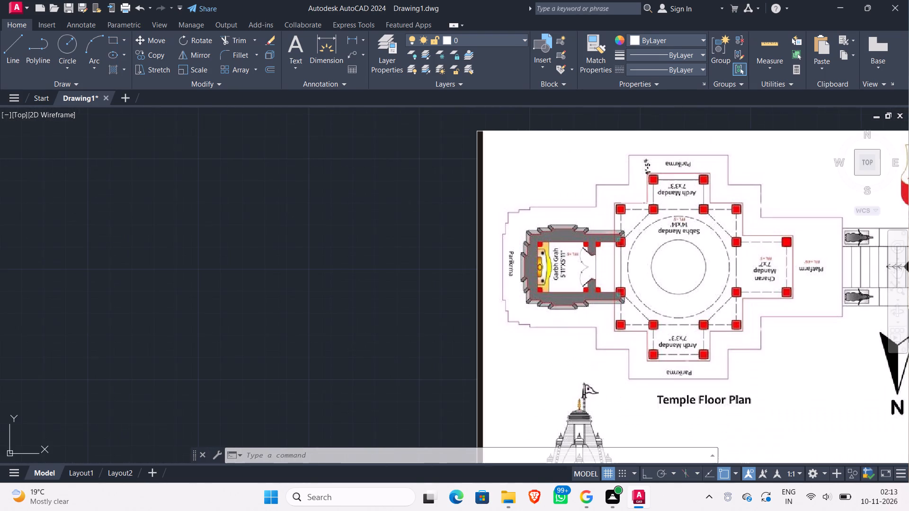
scroll(558, 273, up, 4)
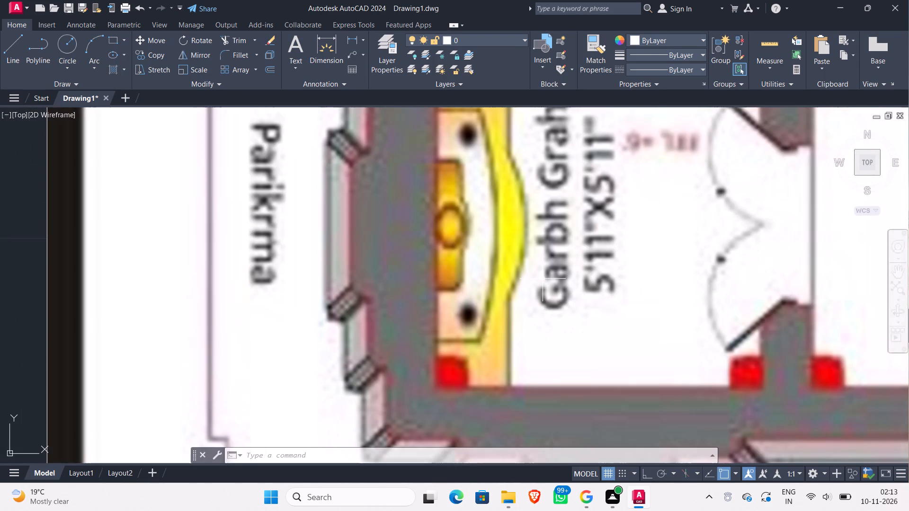
scroll(539, 286, down, 3)
scroll(530, 293, up, 2)
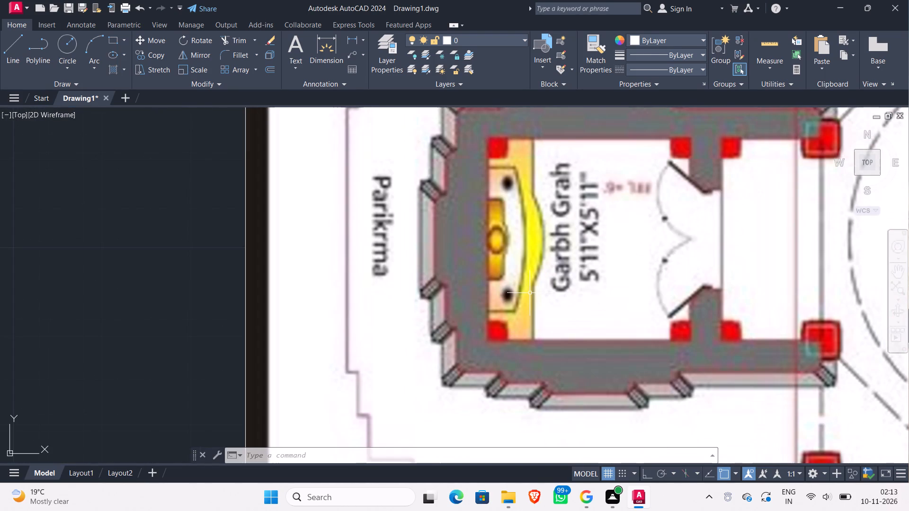
scroll(535, 307, down, 1)
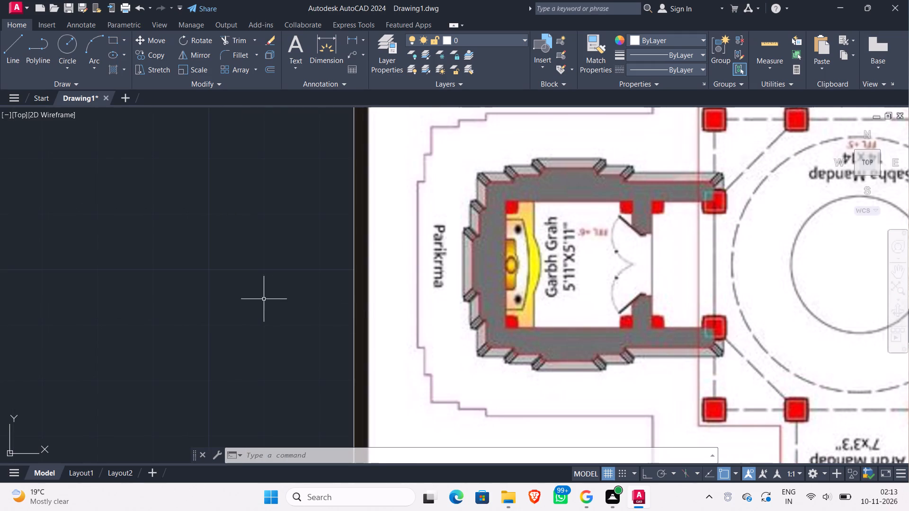
scroll(259, 305, down, 2)
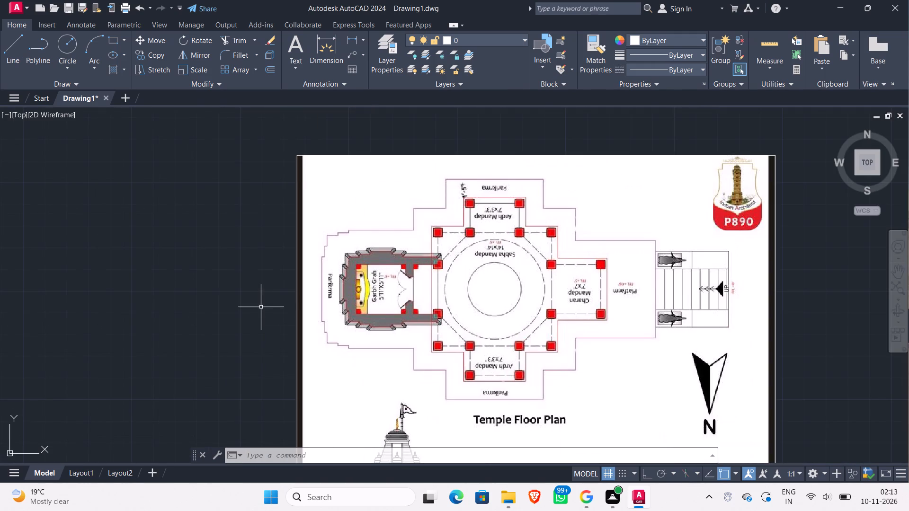
scroll(608, 259, up, 1)
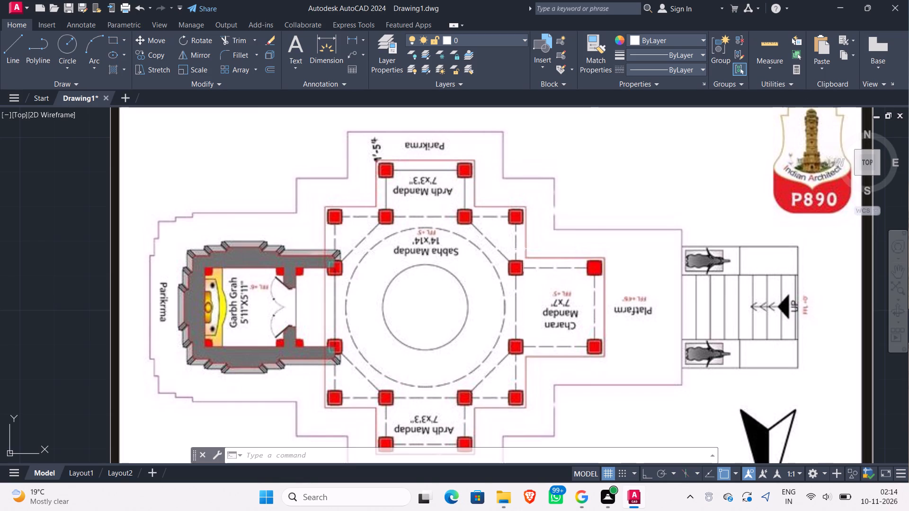
Draw a 9" by 9" square in the empty space beside the loose 4.5" red column, west of the plan.
middle_drag(39, 321, 210, 314)
scroll(211, 311, down, 1)
middle_drag(210, 311, 698, 218)
scroll(409, 263, down, 1)
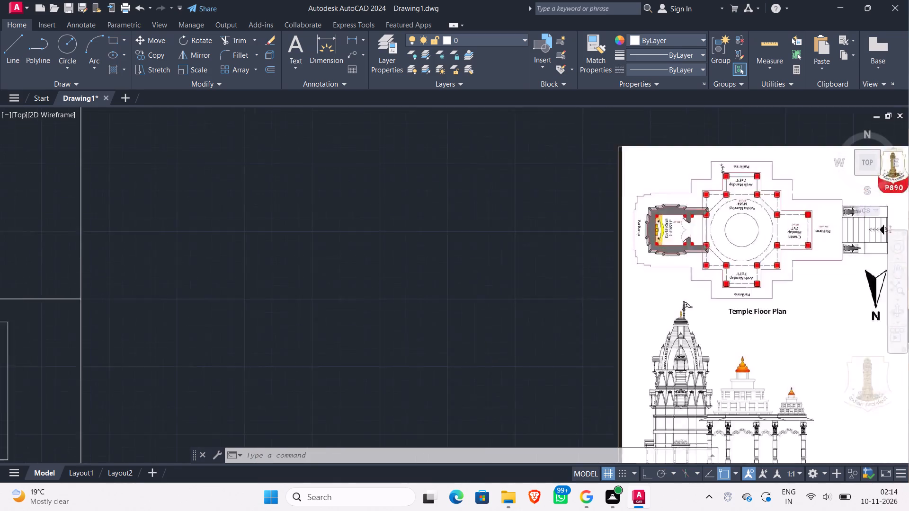
scroll(409, 263, down, 1)
middle_drag(305, 314, 621, 208)
scroll(442, 256, down, 1)
scroll(201, 235, up, 4)
middle_drag(238, 259, 241, 330)
scroll(239, 318, up, 1)
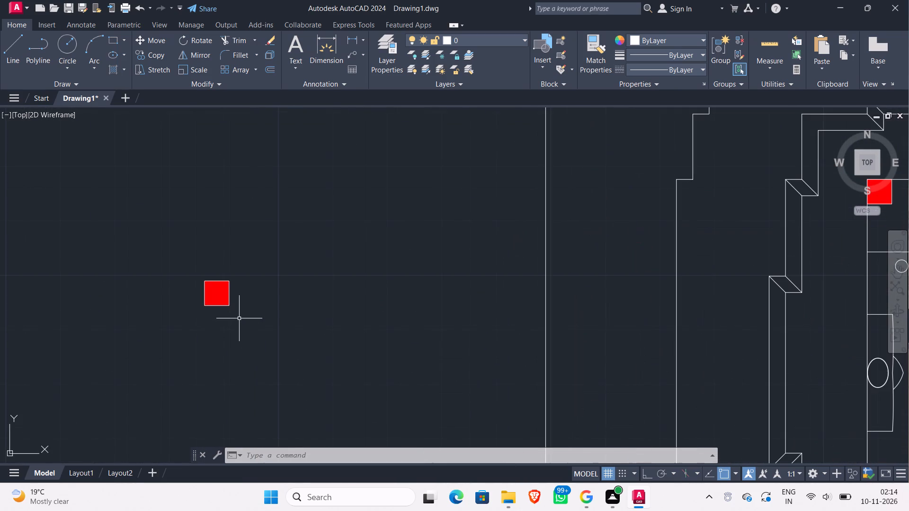
key(r)
key(e)
key(c)
key(Return)
click(280, 269)
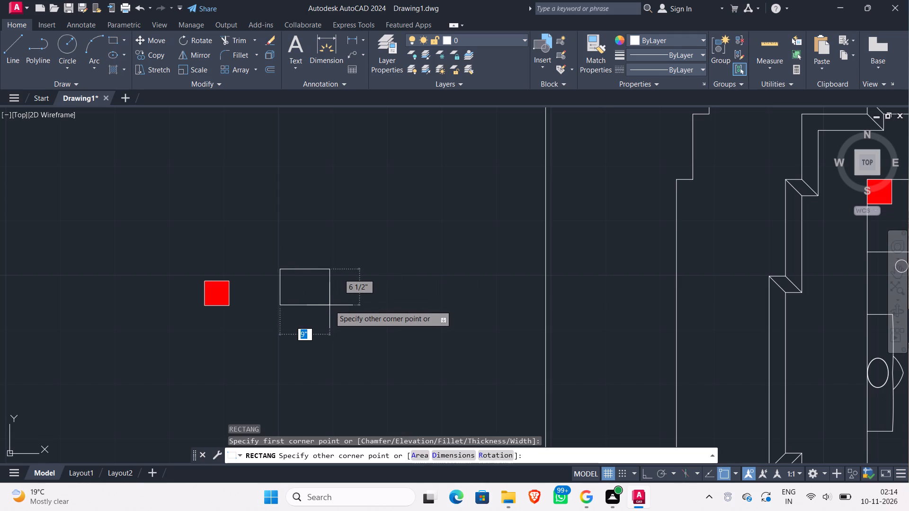
key(shift+at)
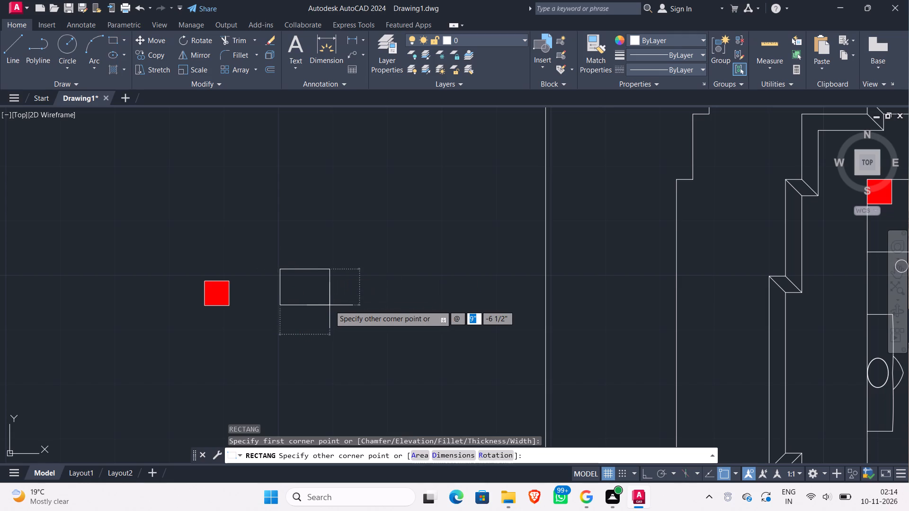
key(9)
key(shift+quotedbl)
key(comma)
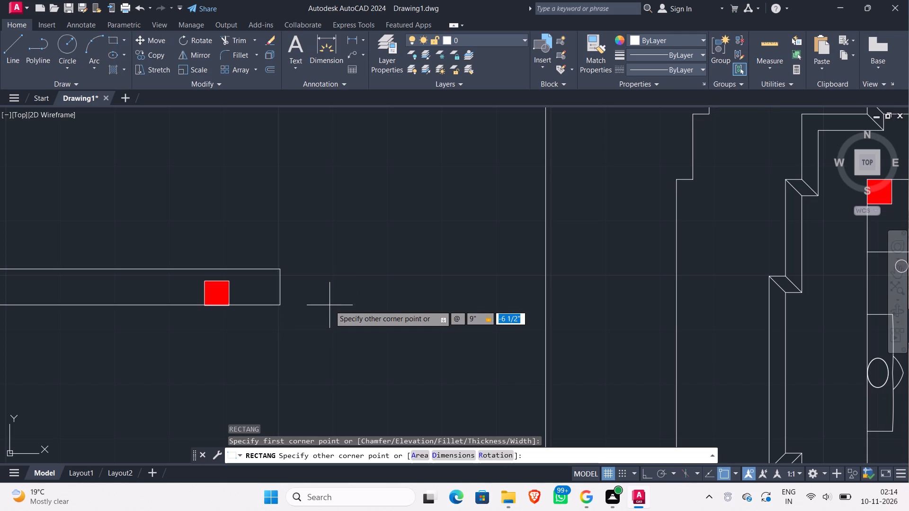
text(9")
key(Return)
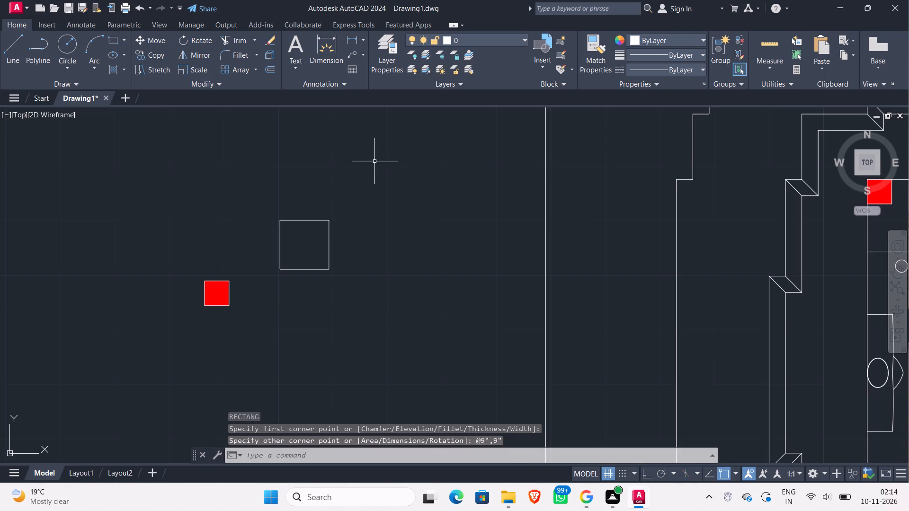
Fill the 9" square with a solid red hatch.
key(h)
text(at)
key(c)
key(h)
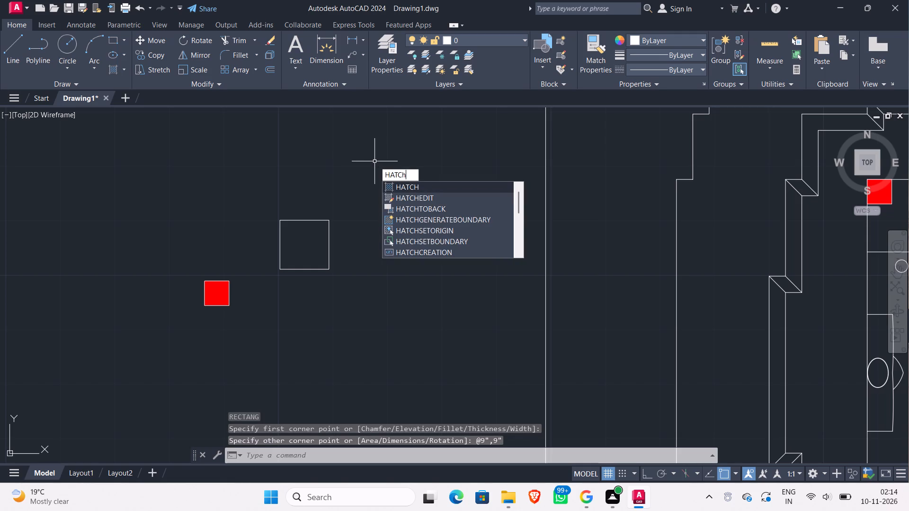
key(Return)
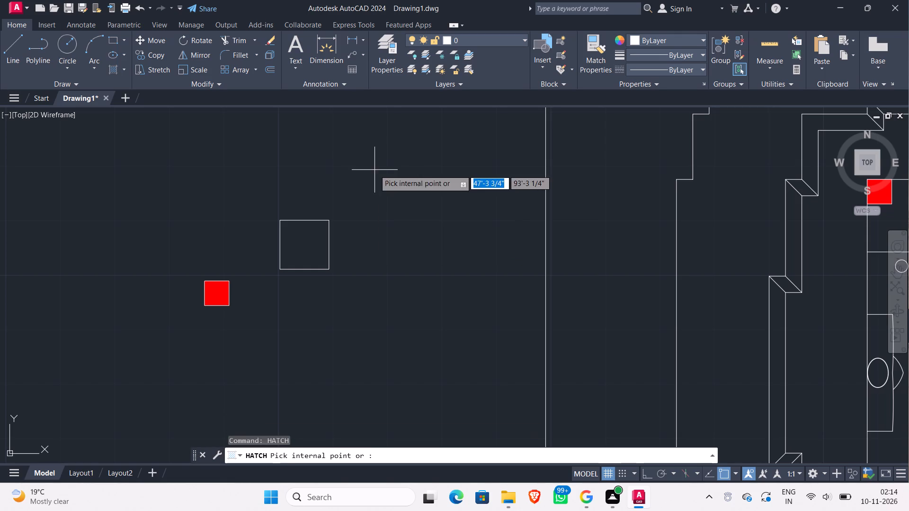
click(312, 250)
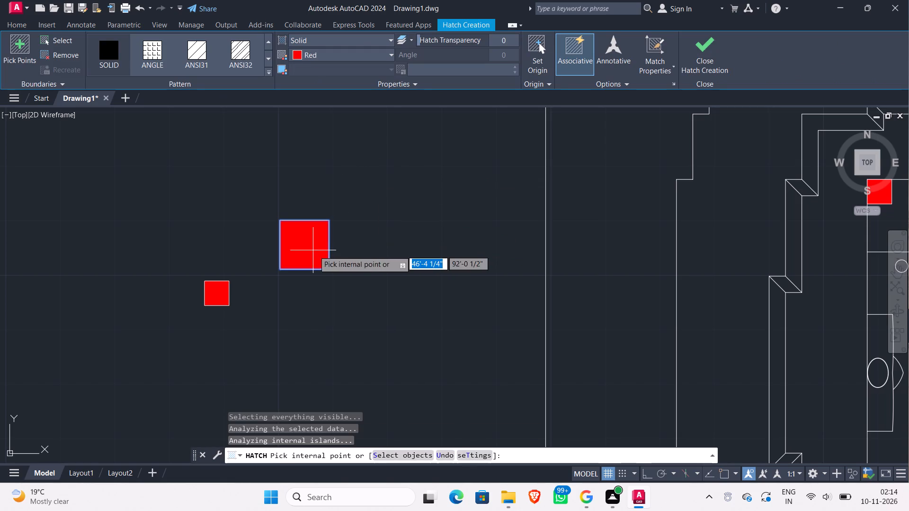
key(Escape)
Start copying the 9" column outline together with its red hatch, using its northwest corner as the base point.
click(342, 275)
click(273, 194)
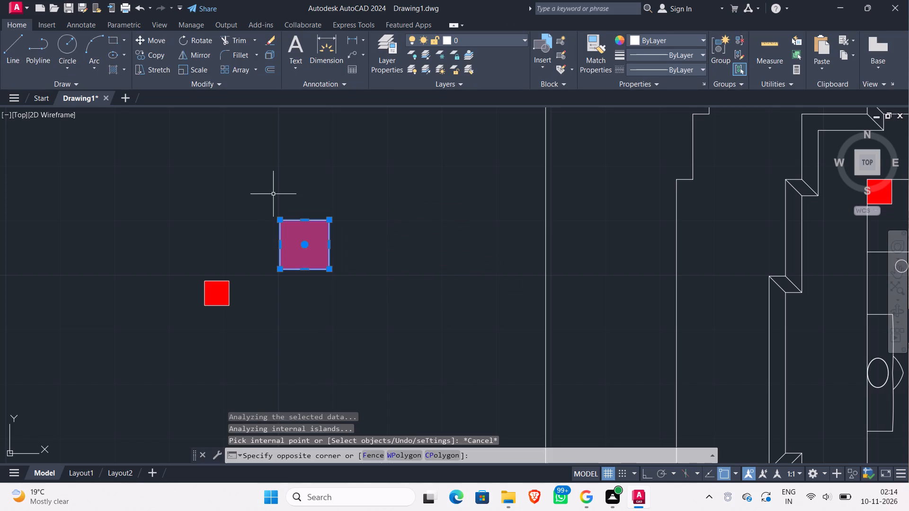
click(143, 53)
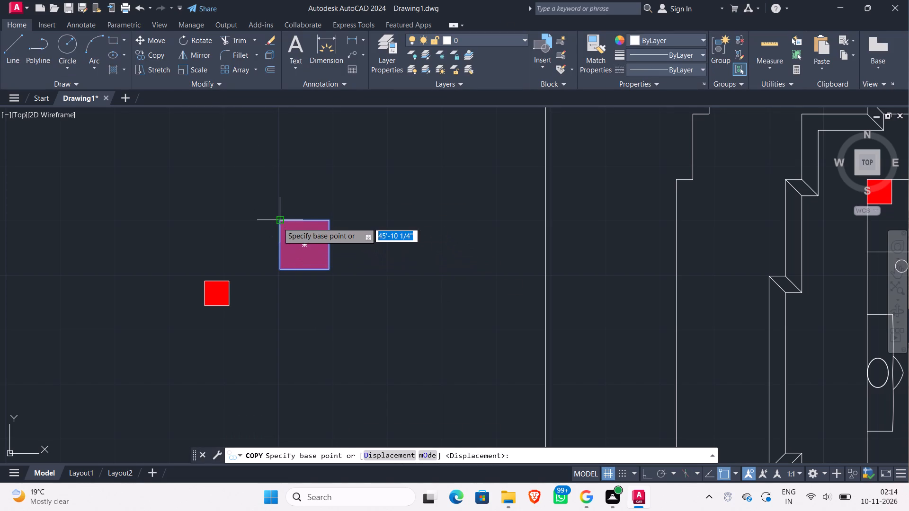
click(278, 223)
Compare the 9" column with the Sabha Mandap's northwest corner in the plan and the matching red columns in the reference image.
scroll(380, 208, down, 1)
middle_drag(380, 208, 126, 309)
scroll(124, 310, down, 4)
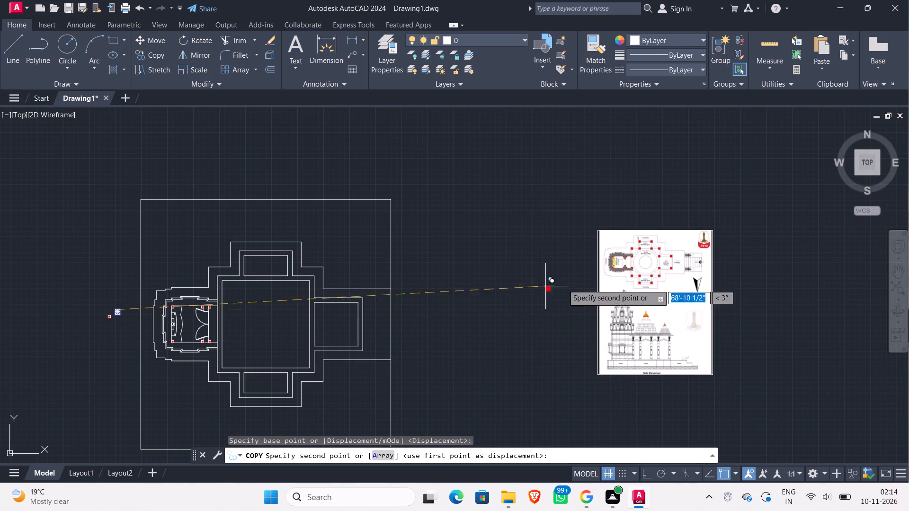
scroll(631, 248, up, 4)
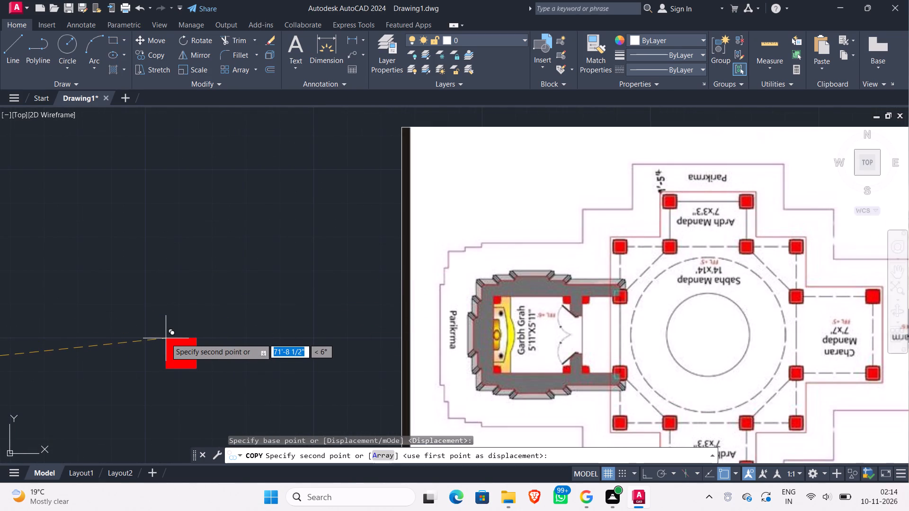
middle_drag(166, 337, 306, 306)
scroll(248, 308, down, 2)
middle_drag(176, 326, 637, 290)
scroll(317, 314, down, 1)
middle_drag(316, 314, 596, 286)
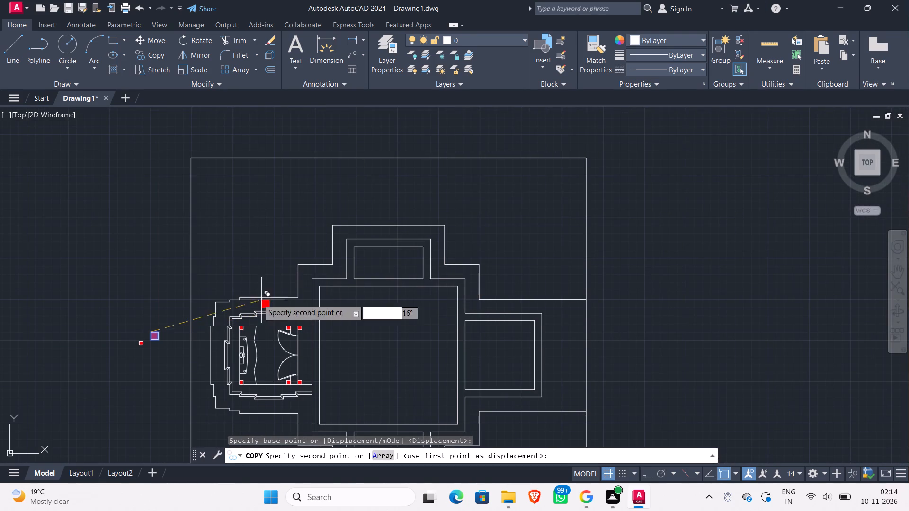
scroll(319, 292, up, 5)
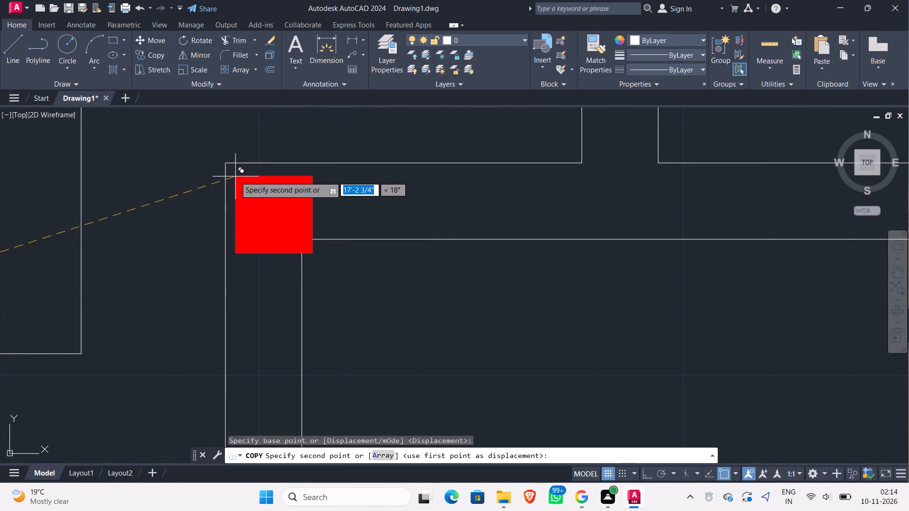
scroll(235, 176, down, 5)
middle_drag(770, 148, 679, 210)
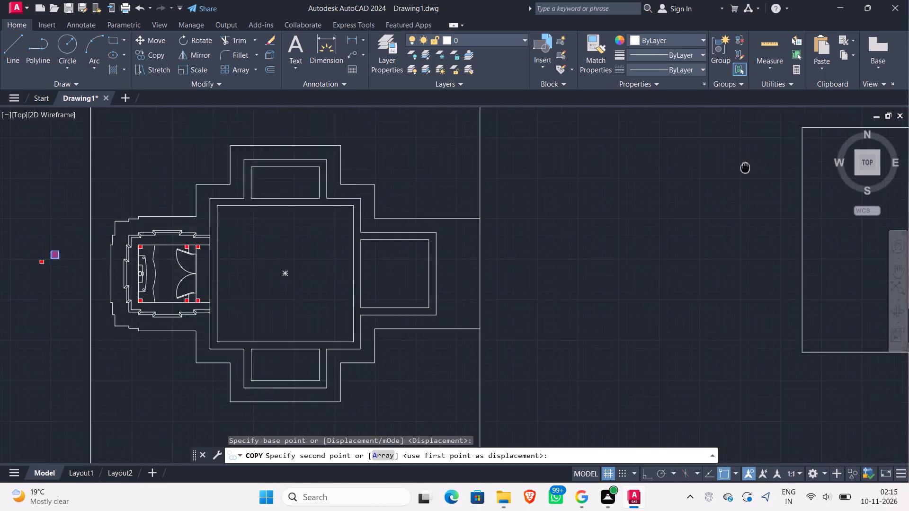
middle_drag(679, 210, 468, 334)
scroll(564, 321, up, 2)
scroll(590, 352, up, 2)
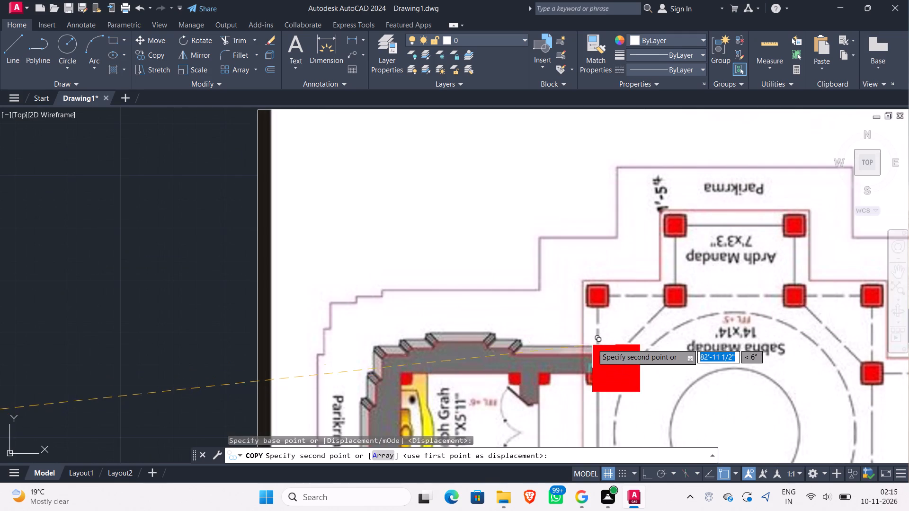
scroll(588, 324, up, 2)
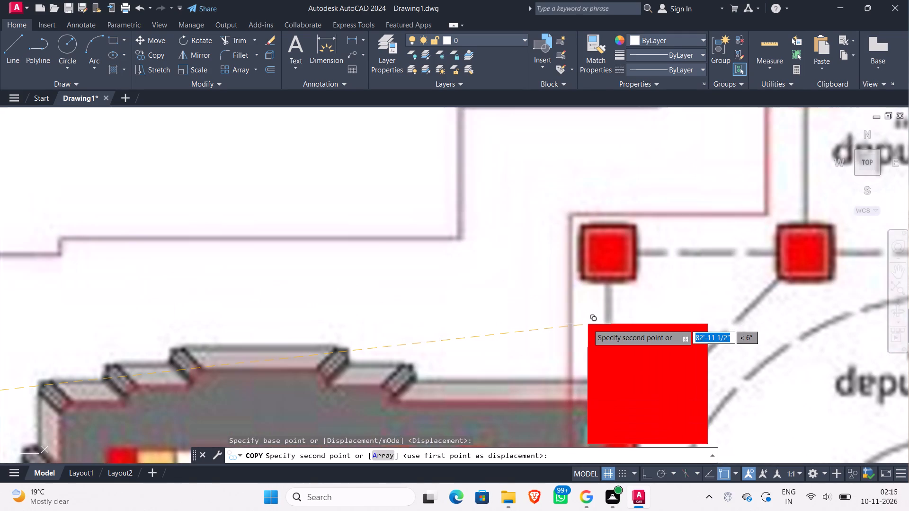
scroll(550, 298, down, 2)
middle_drag(539, 302, 616, 279)
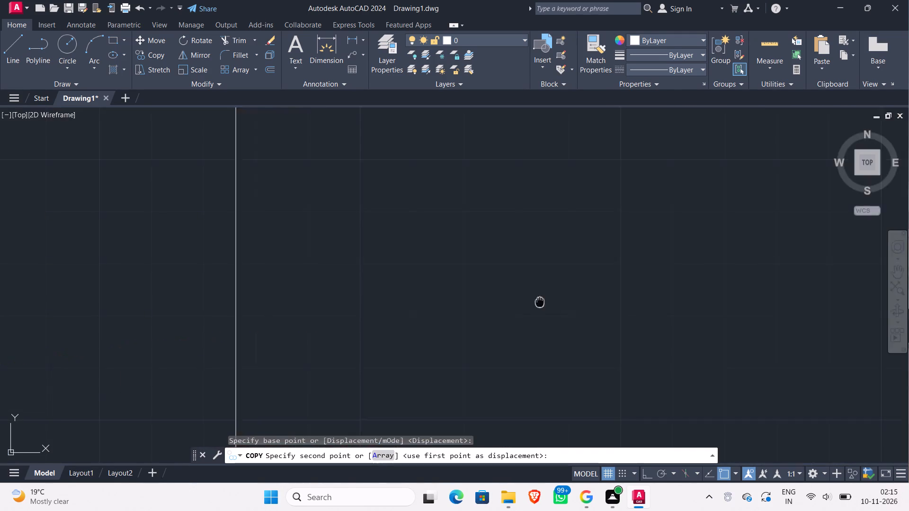
middle_drag(616, 279, 661, 251)
scroll(657, 255, down, 2)
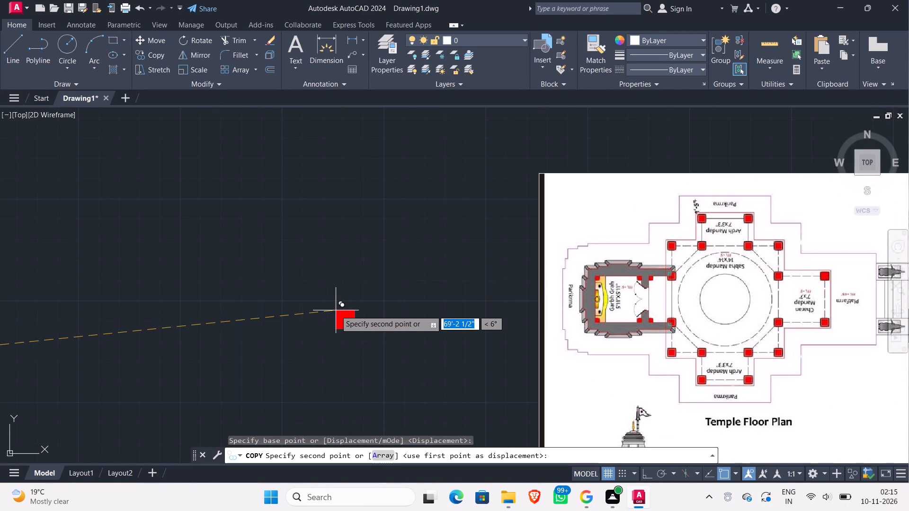
middle_drag(336, 310, 510, 283)
scroll(399, 286, down, 2)
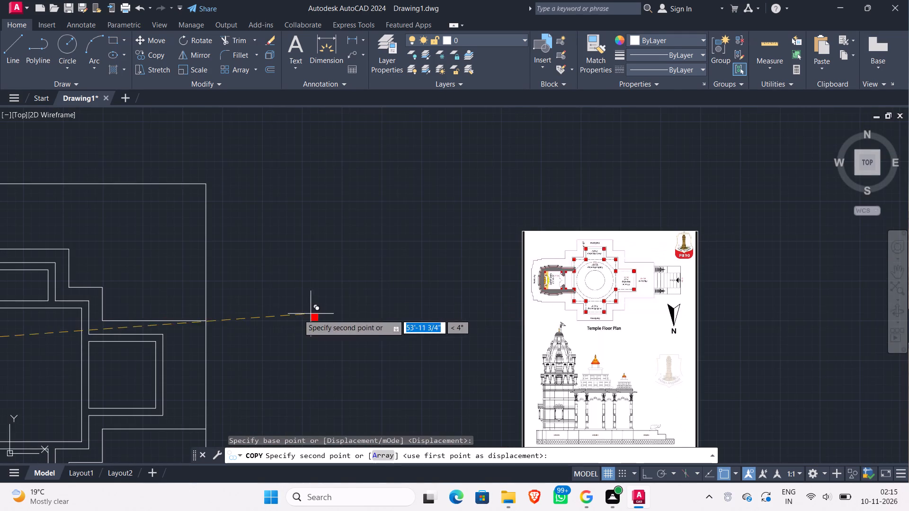
middle_drag(298, 314, 651, 273)
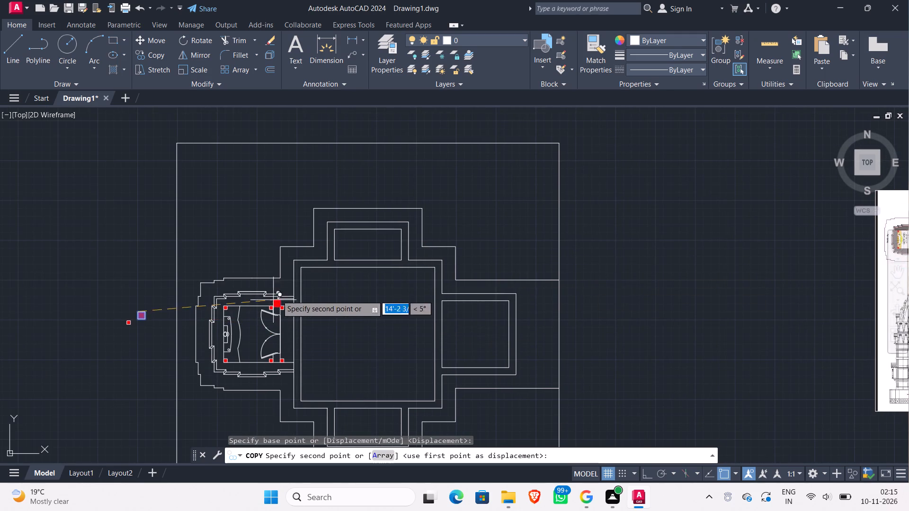
scroll(290, 279, up, 4)
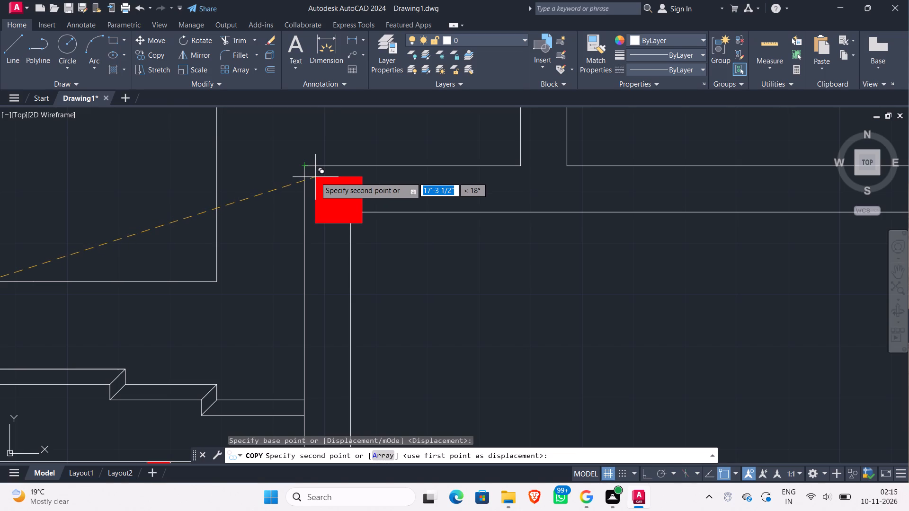
scroll(315, 177, down, 3)
middle_drag(374, 221, 93, 264)
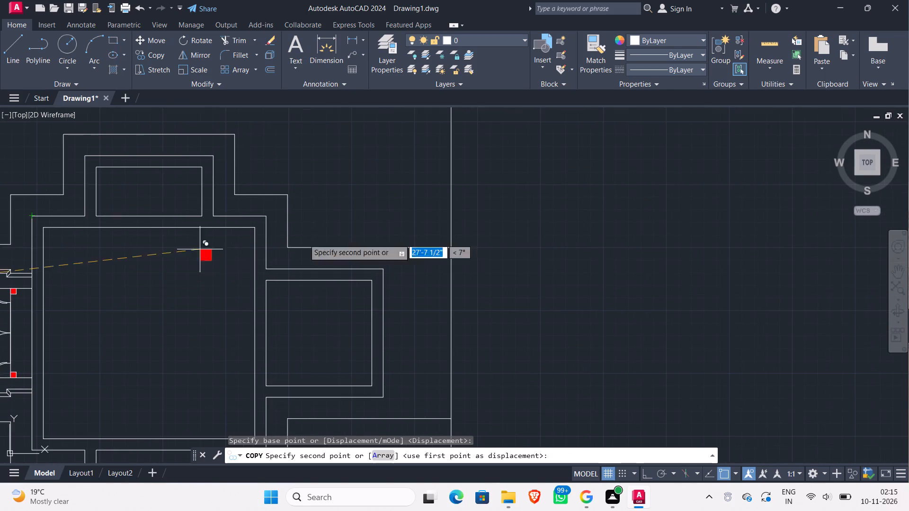
scroll(532, 208, down, 2)
middle_drag(555, 219, 468, 255)
scroll(646, 220, up, 3)
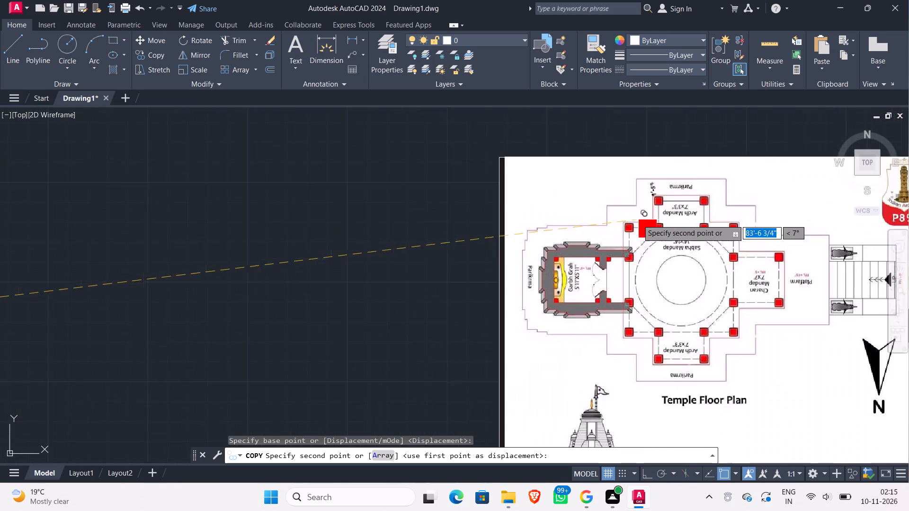
scroll(638, 220, up, 6)
scroll(595, 238, down, 2)
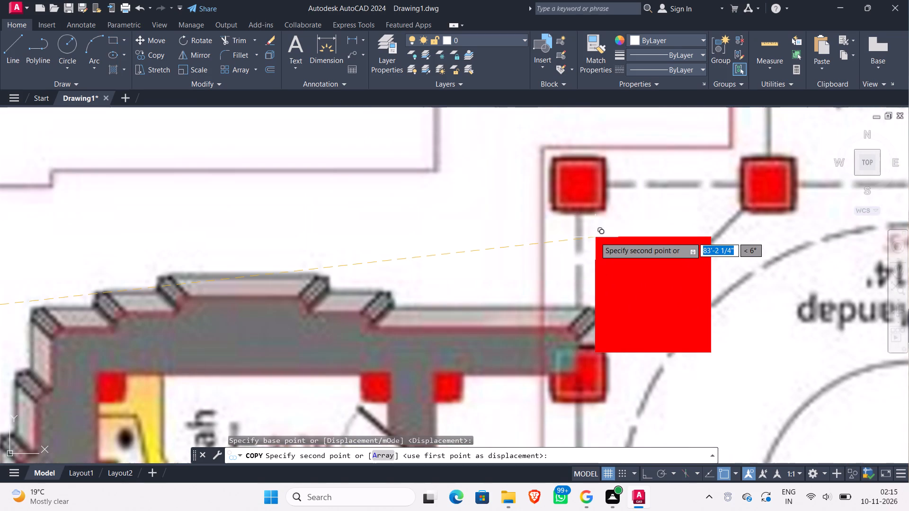
scroll(598, 236, down, 2)
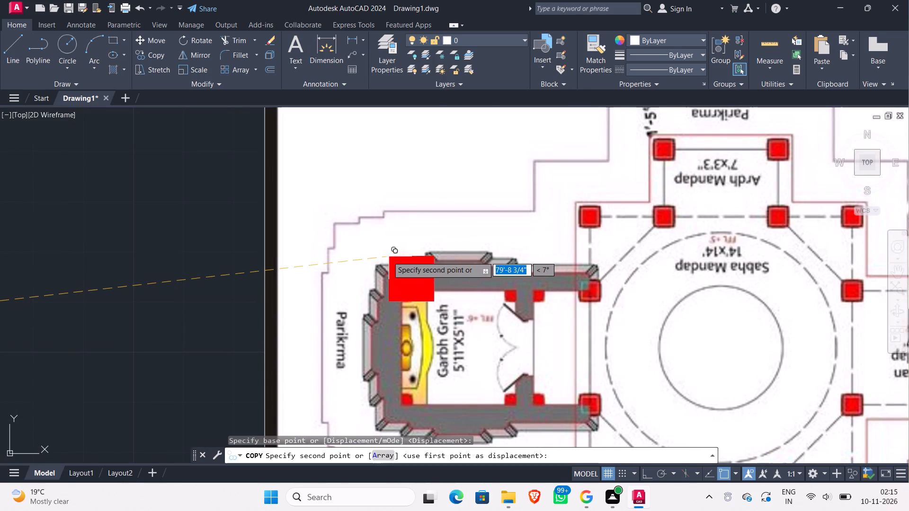
key(Escape)
Draw a 12" by 12" square in the empty space west of the plan, beside the loose red columns.
scroll(216, 261, down, 2)
middle_drag(216, 261, 690, 241)
scroll(548, 255, down, 1)
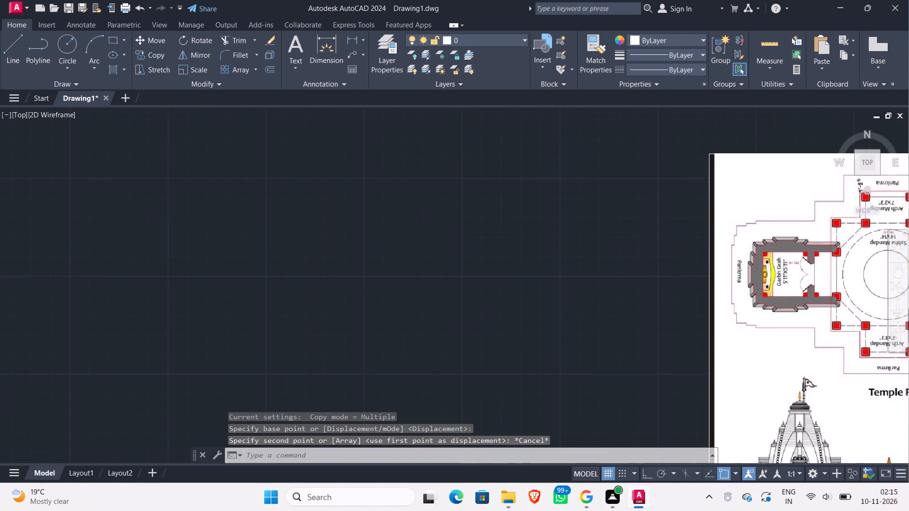
scroll(547, 256, down, 1)
middle_drag(386, 282, 537, 236)
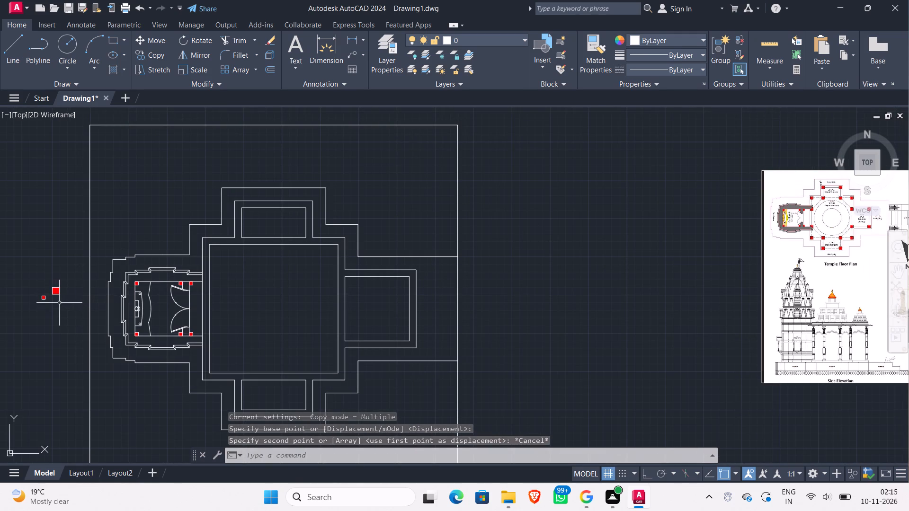
middle_drag(59, 302, 124, 304)
scroll(115, 301, up, 3)
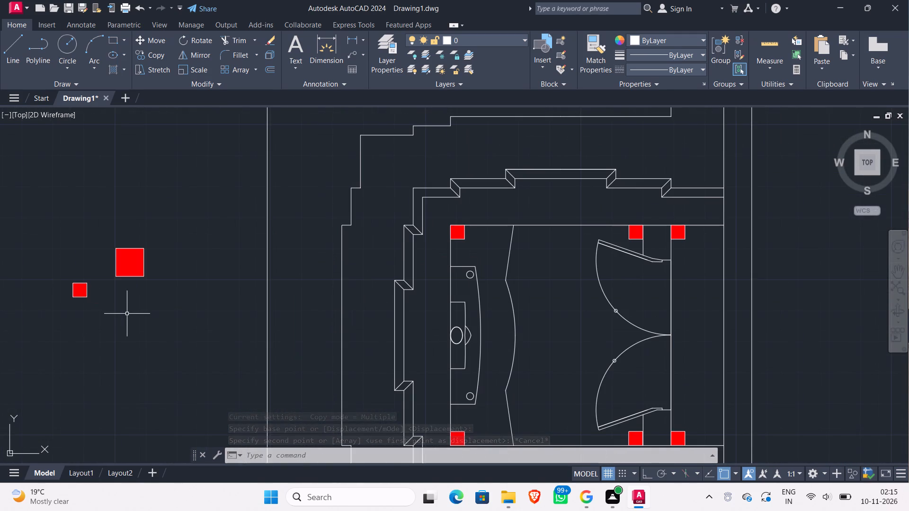
text(re)
key(c)
key(Return)
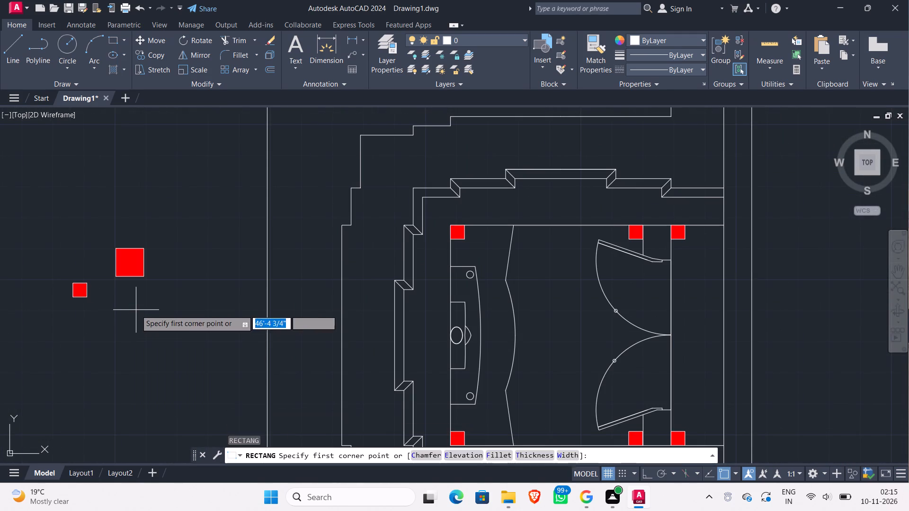
click(136, 302)
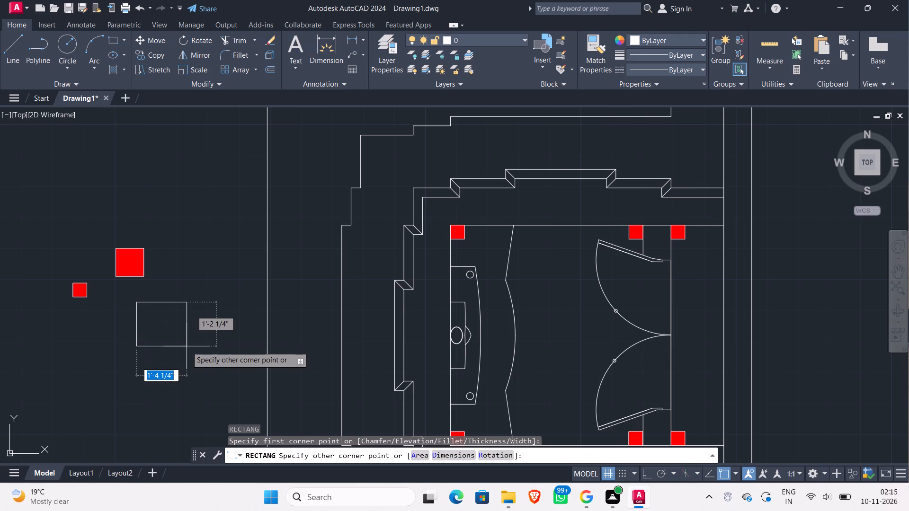
key(shift+at)
text(12)
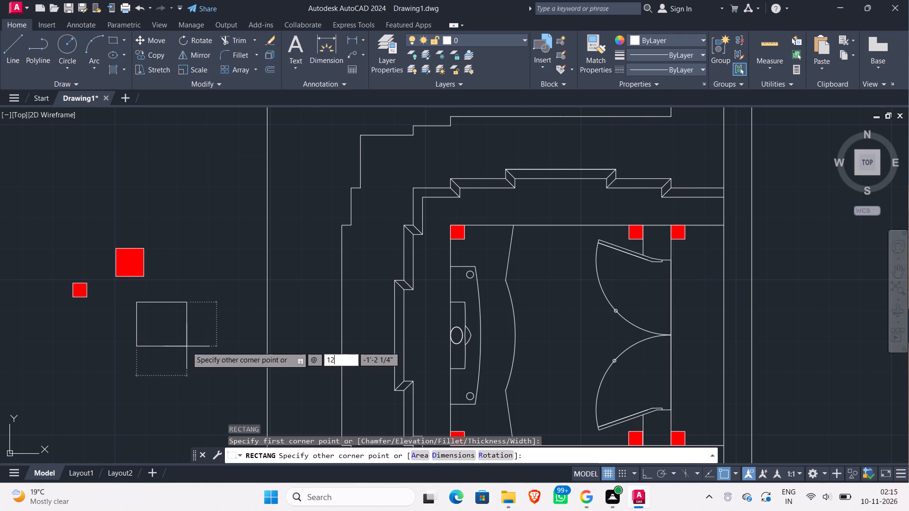
text(",)
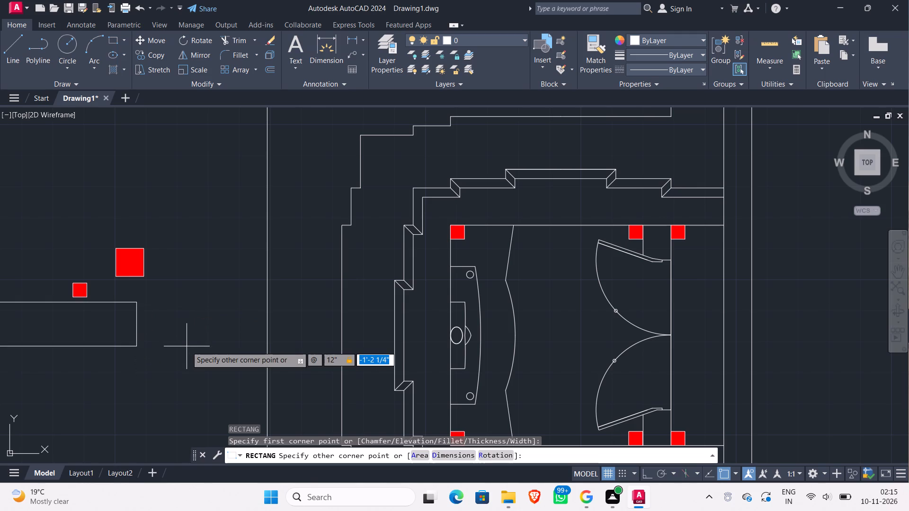
text(12)
key(shift+quotedbl)
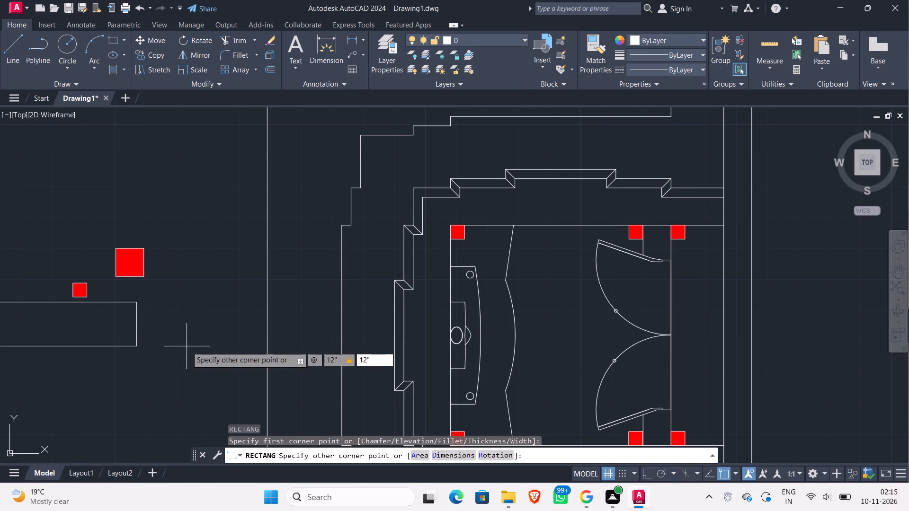
key(Return)
Move the 12" square southeast, clear of the loose 9" red column.
click(187, 316)
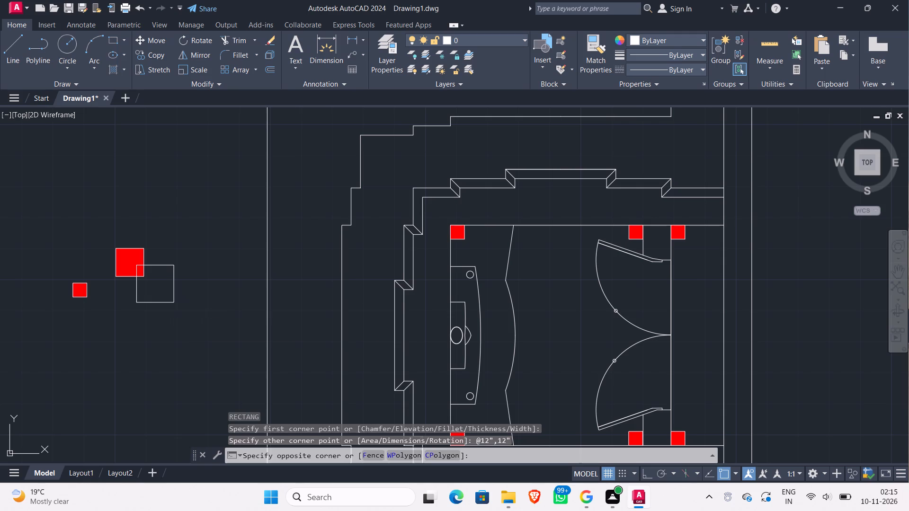
click(145, 286)
key(m)
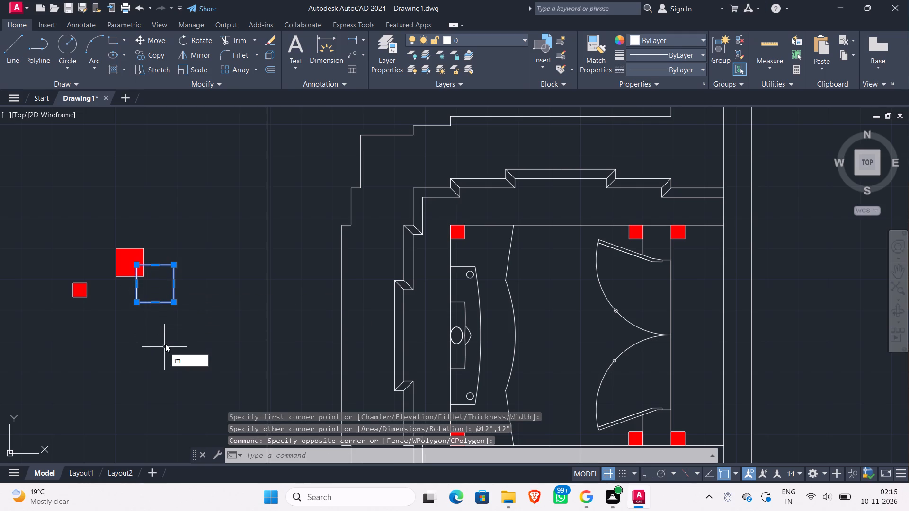
key(Return)
click(172, 299)
click(189, 339)
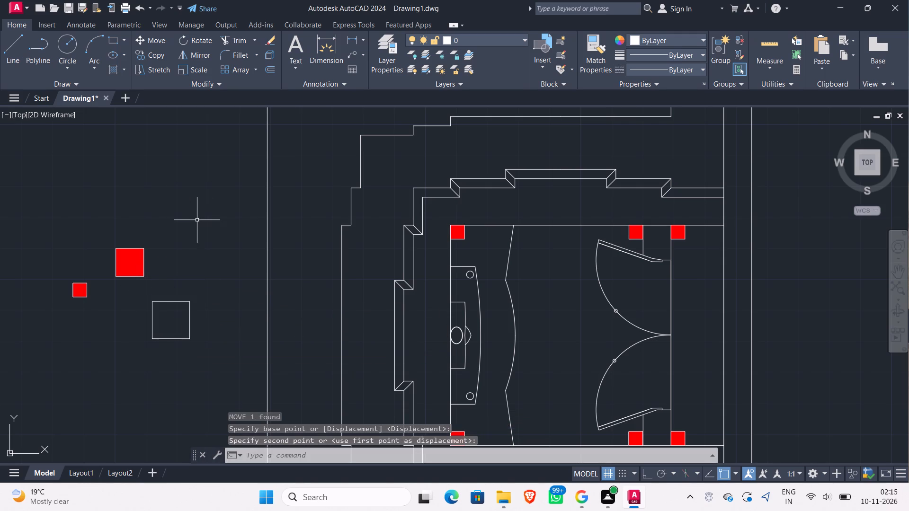
Fill the 12" square with a solid red hatch.
key(h)
text(at)
click(229, 244)
click(162, 330)
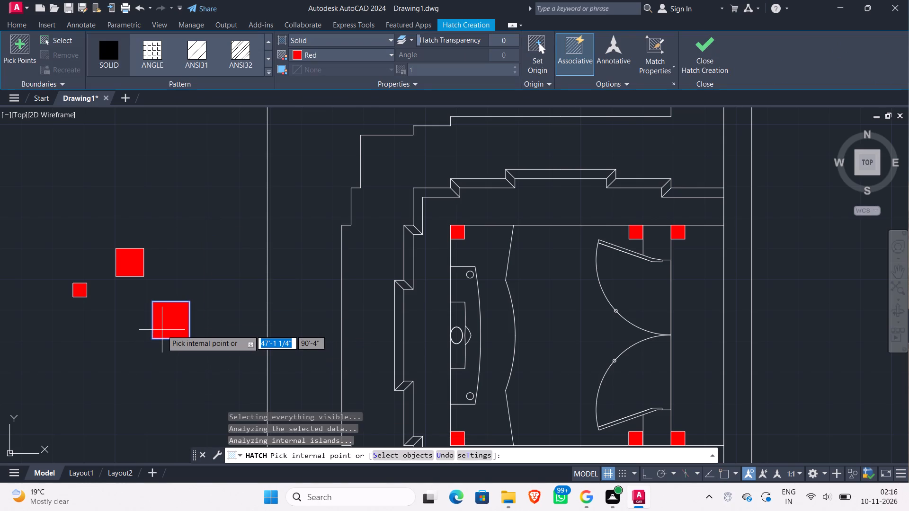
key(Escape)
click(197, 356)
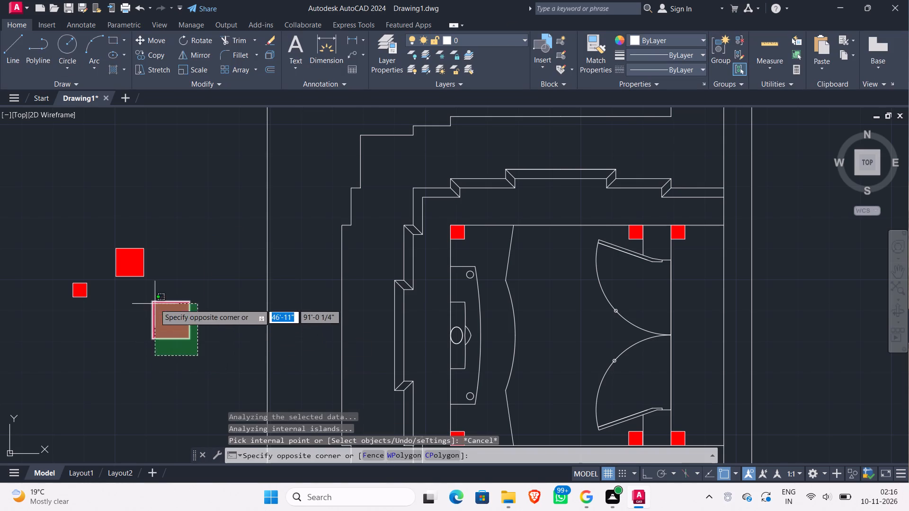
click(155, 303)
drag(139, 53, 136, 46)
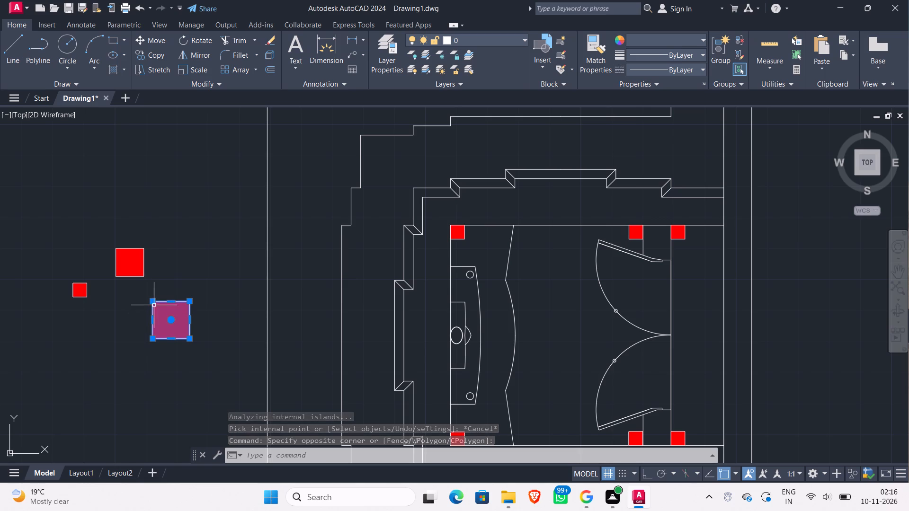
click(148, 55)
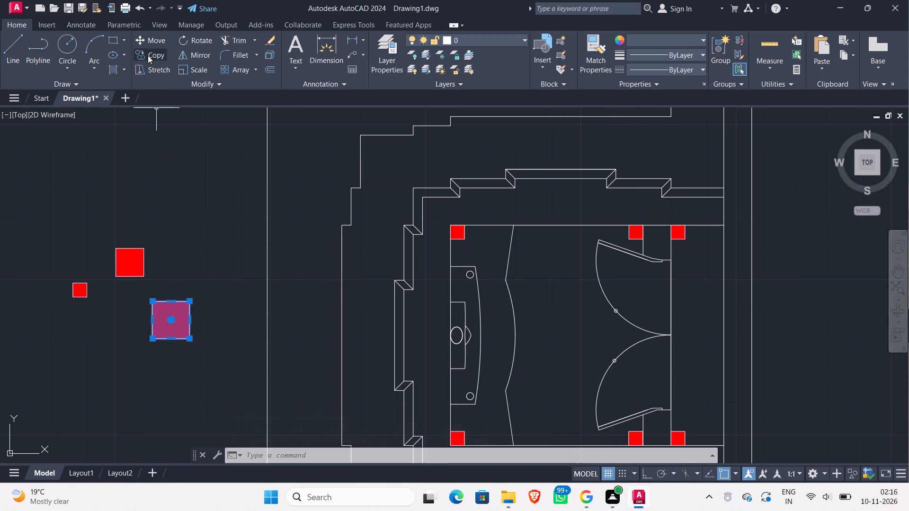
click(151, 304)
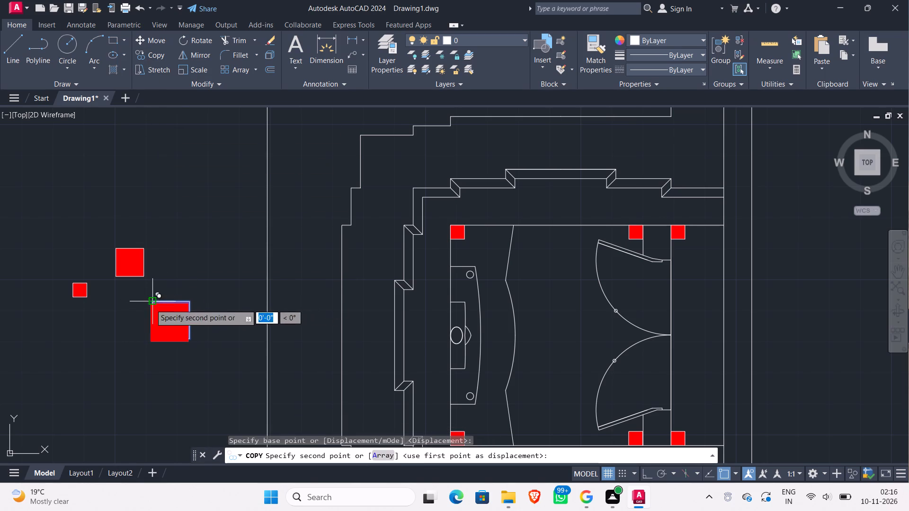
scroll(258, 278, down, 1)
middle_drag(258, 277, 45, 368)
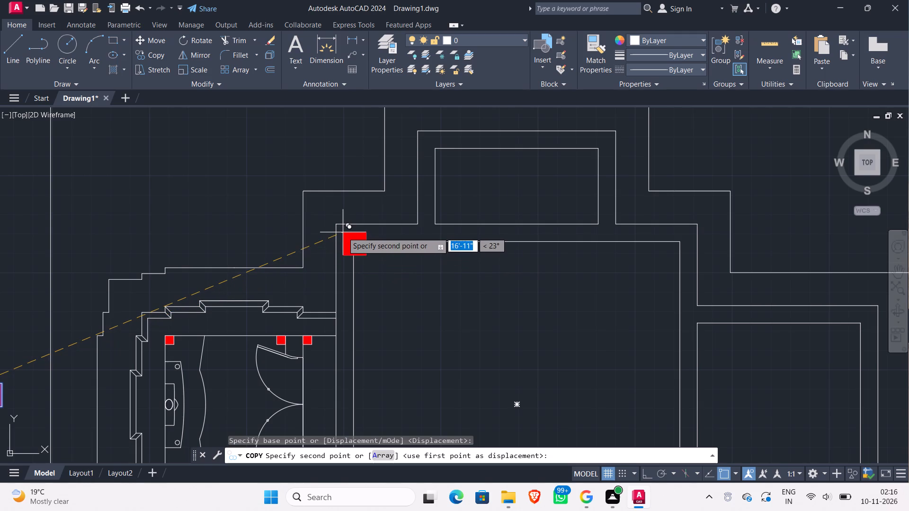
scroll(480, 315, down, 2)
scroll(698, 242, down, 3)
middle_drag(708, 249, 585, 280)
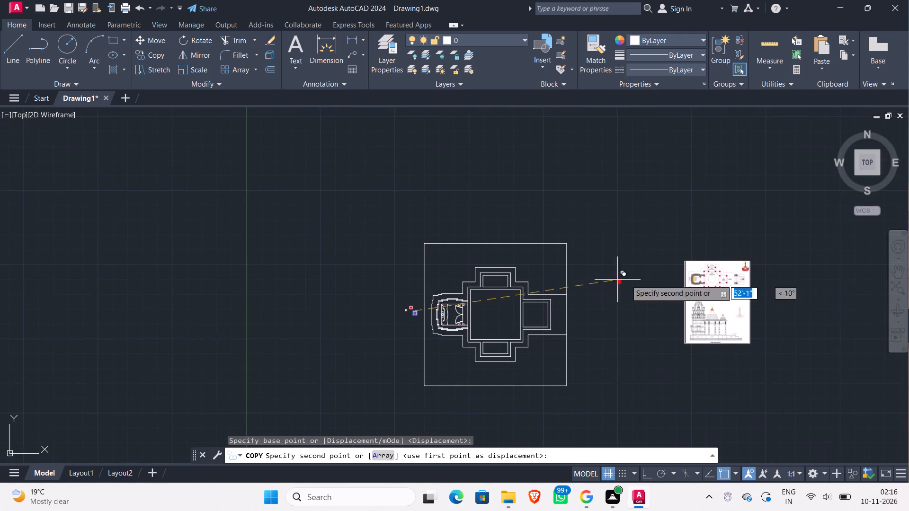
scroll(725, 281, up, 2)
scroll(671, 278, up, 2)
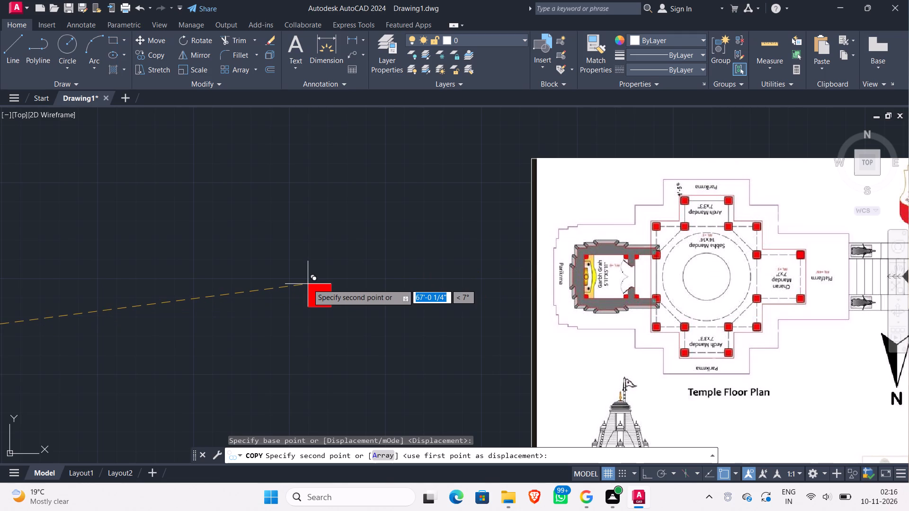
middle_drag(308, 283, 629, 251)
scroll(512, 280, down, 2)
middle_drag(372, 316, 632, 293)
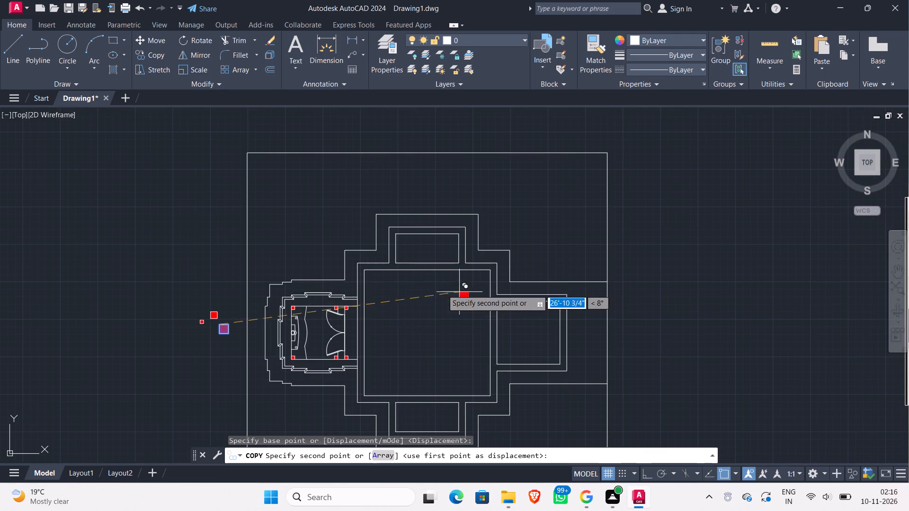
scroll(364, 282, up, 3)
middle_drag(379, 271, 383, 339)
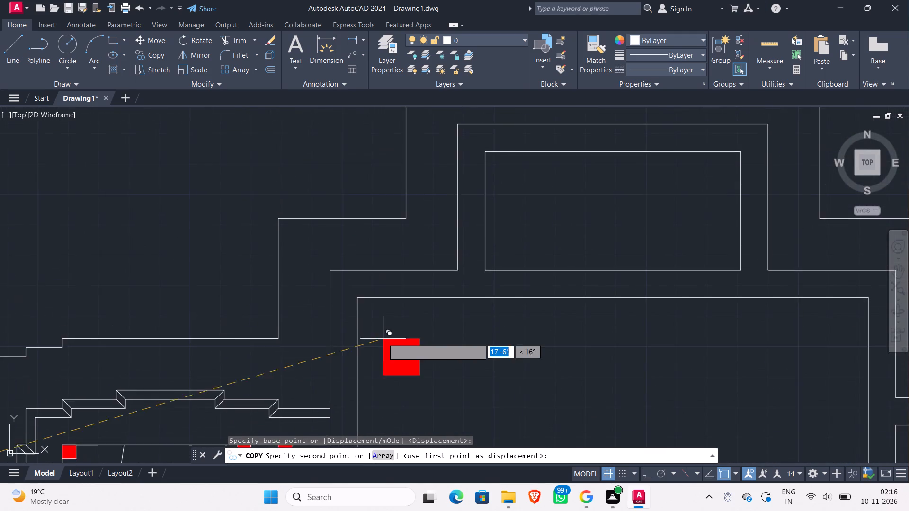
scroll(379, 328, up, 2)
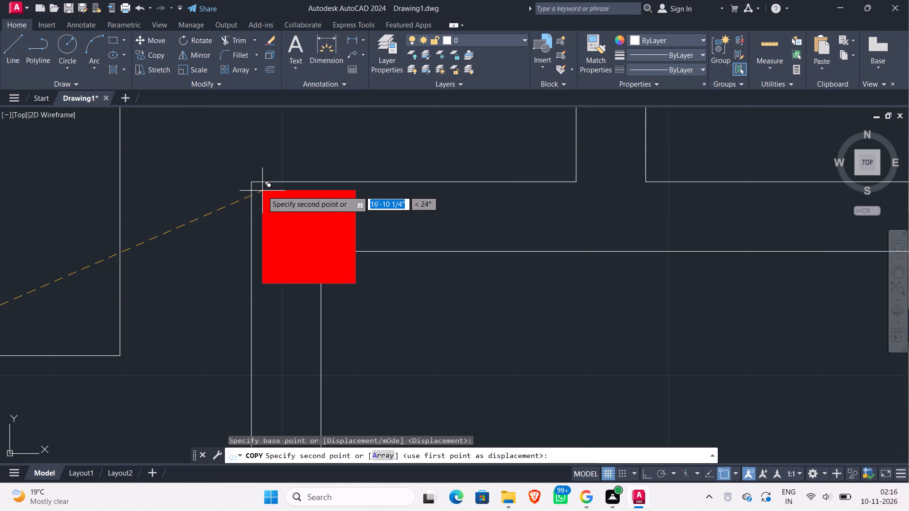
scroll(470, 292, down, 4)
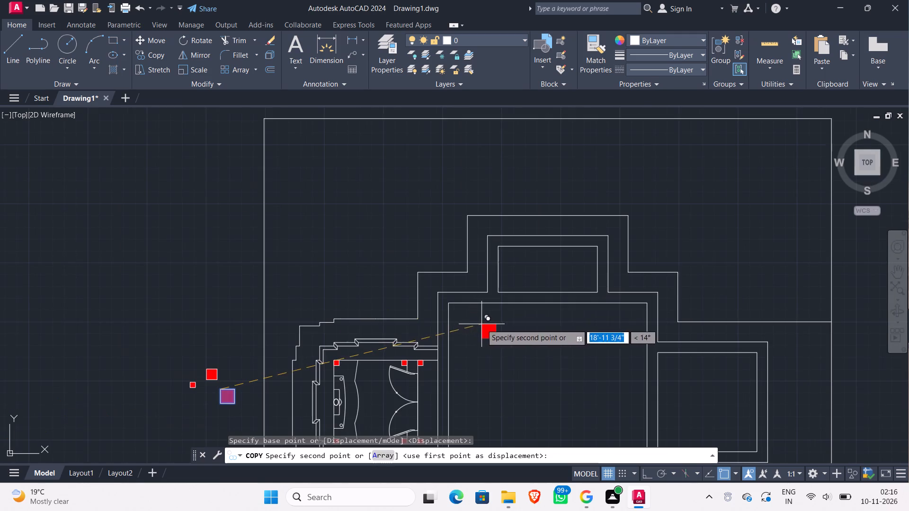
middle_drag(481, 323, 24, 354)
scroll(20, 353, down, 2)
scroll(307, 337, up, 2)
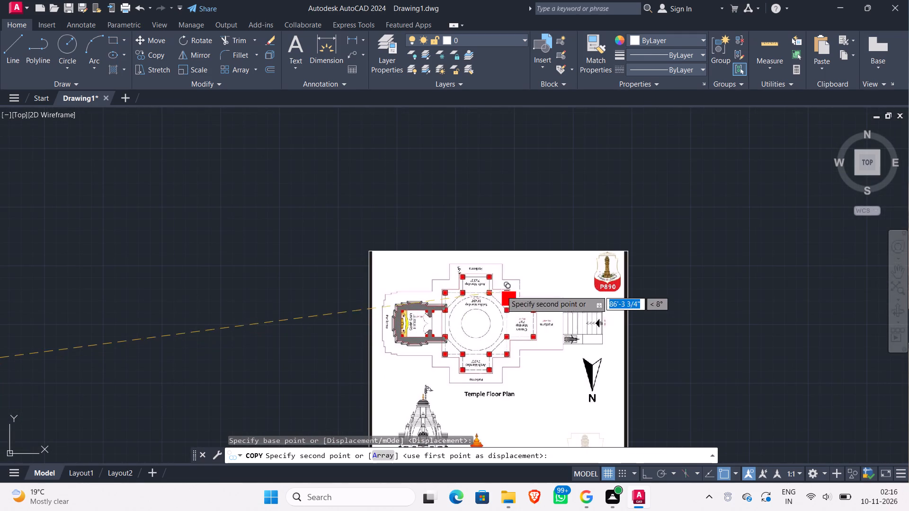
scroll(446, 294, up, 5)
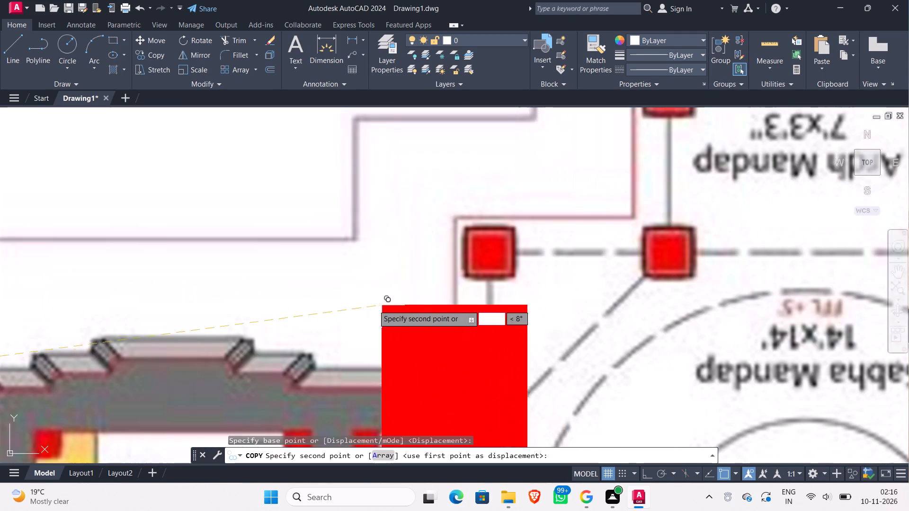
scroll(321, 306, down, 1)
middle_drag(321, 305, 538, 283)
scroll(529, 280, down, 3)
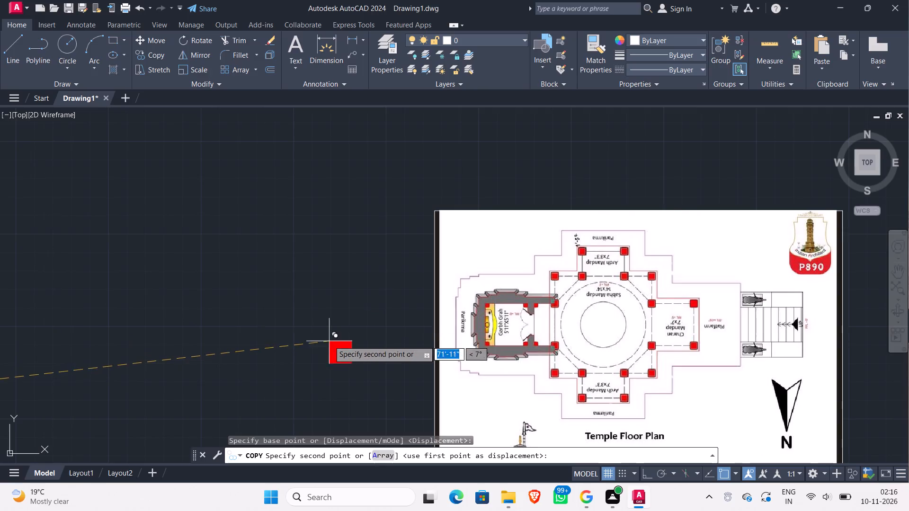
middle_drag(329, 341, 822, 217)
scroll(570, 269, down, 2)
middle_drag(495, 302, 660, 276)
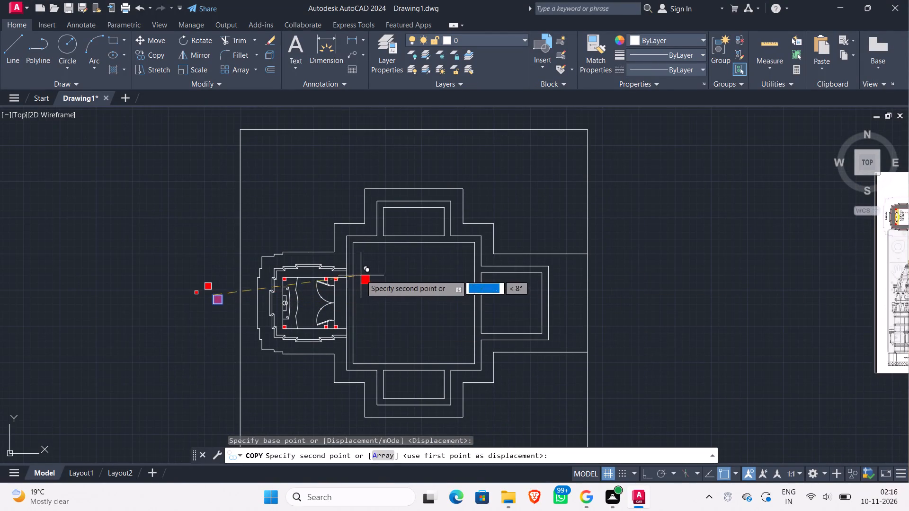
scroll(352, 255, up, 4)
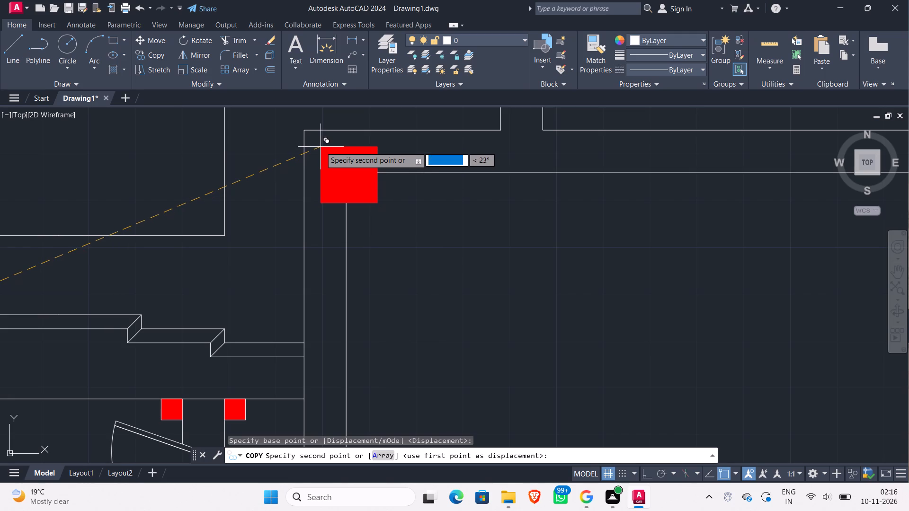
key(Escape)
Copy the 12" red column by its centre onto the inner northwest and northeast corners of the Sabha Mandap.
scroll(440, 283, down, 2)
middle_drag(440, 283, 746, 133)
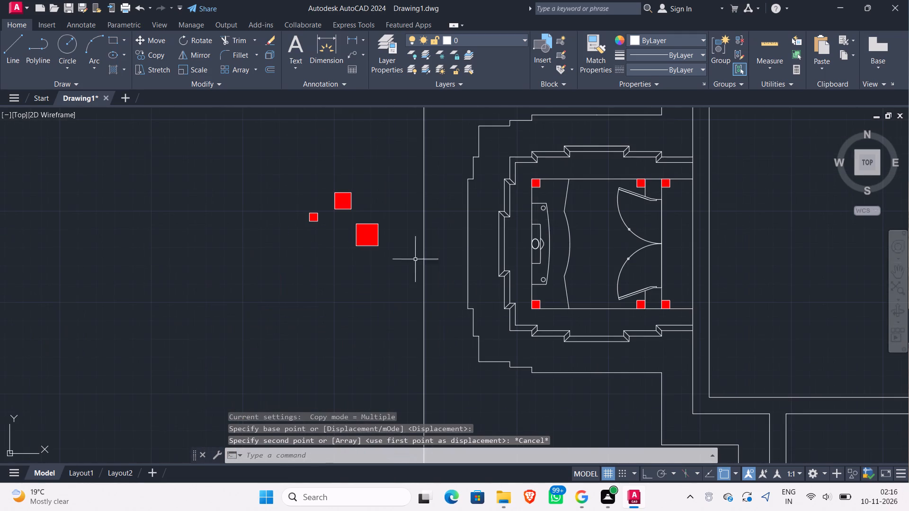
scroll(352, 264, up, 2)
click(439, 226)
click(373, 193)
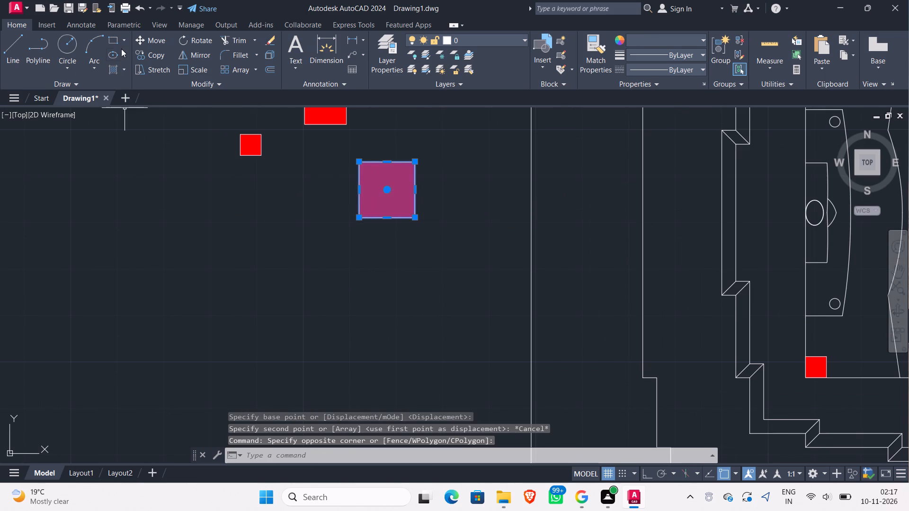
click(142, 54)
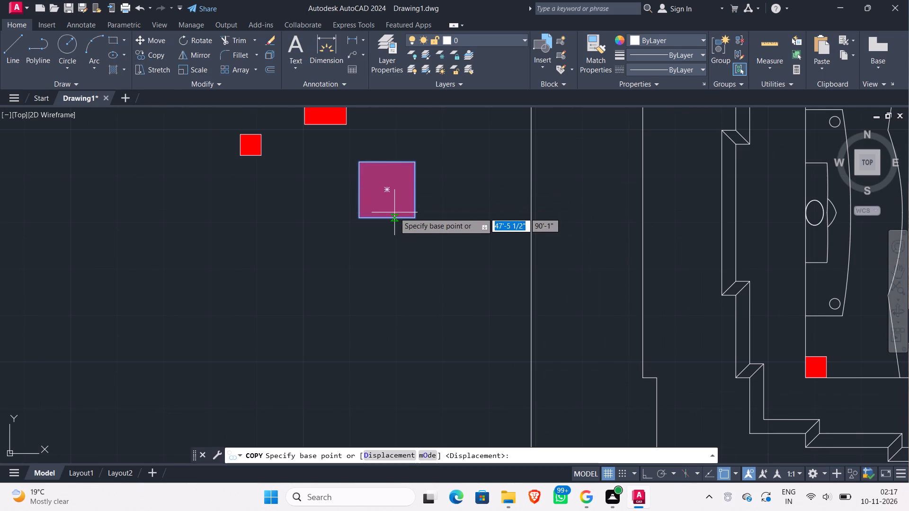
click(388, 189)
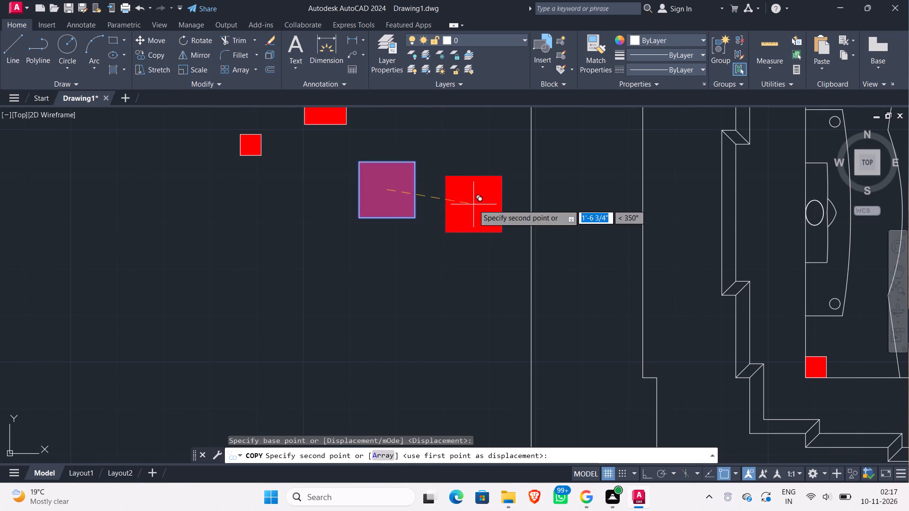
scroll(473, 204, down, 1)
middle_drag(472, 206, 198, 372)
scroll(248, 351, down, 2)
scroll(447, 280, up, 2)
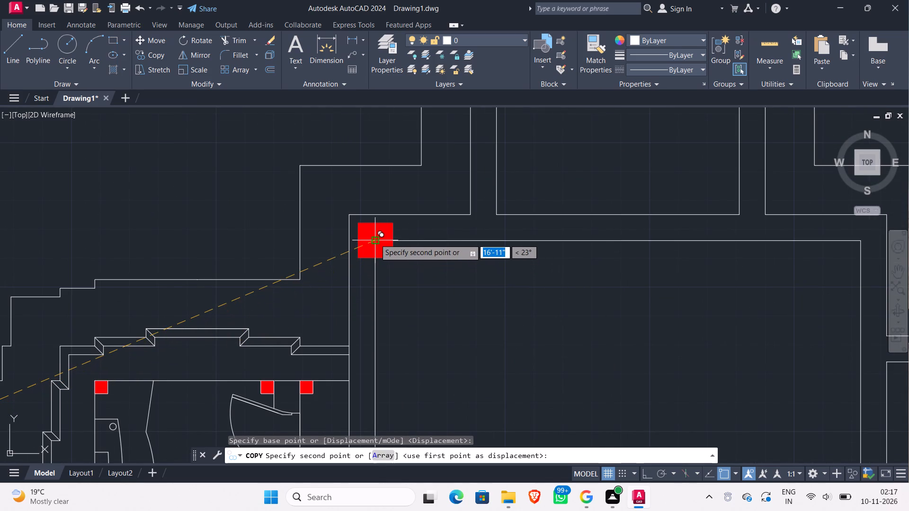
click(375, 239)
scroll(490, 287, down, 1)
middle_drag(490, 289, 353, 304)
scroll(353, 304, down, 2)
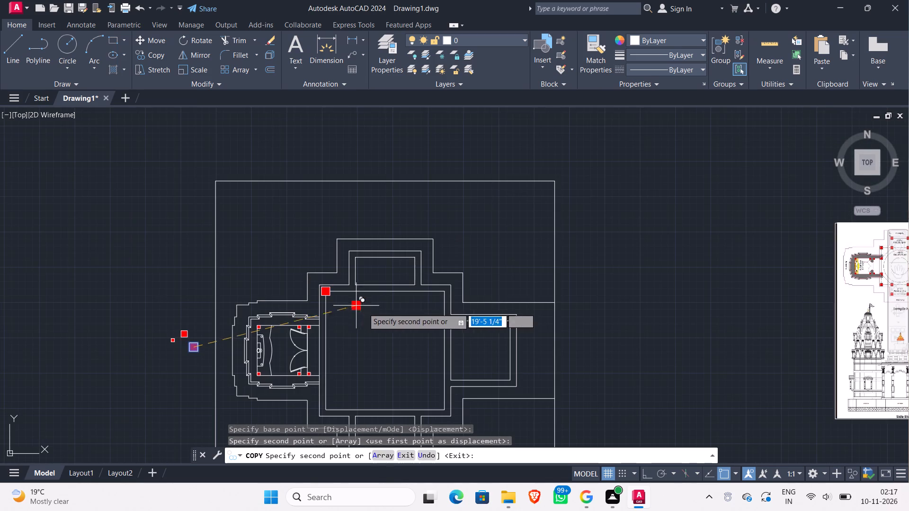
scroll(445, 297, up, 5)
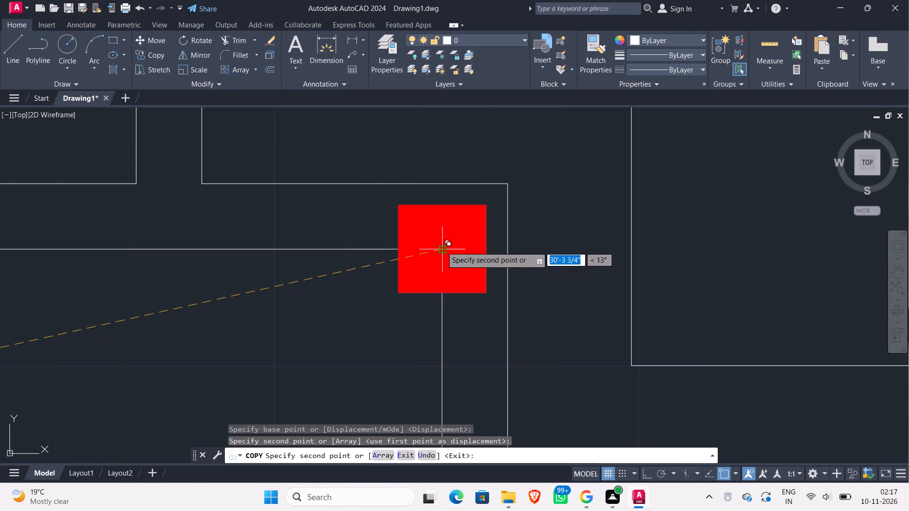
click(442, 247)
Following the reference image, copy the 12" column onto the two inner north corners of the north Ardh Mandap.
scroll(315, 326, down, 6)
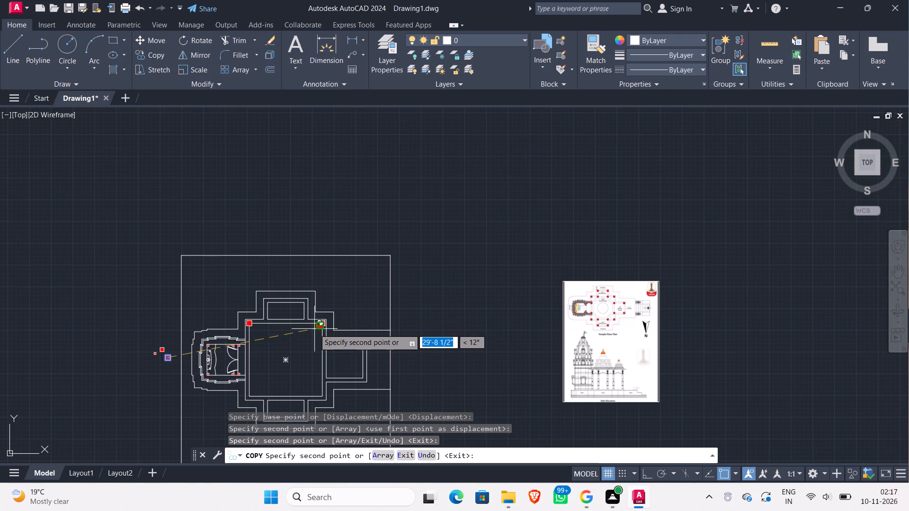
scroll(624, 293, up, 2)
scroll(573, 299, up, 2)
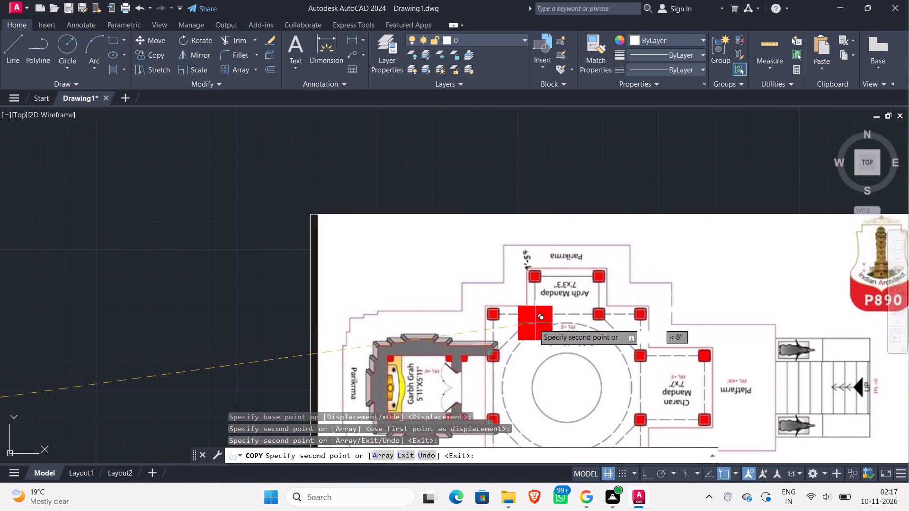
middle_drag(280, 303, 670, 291)
scroll(552, 325, down, 2)
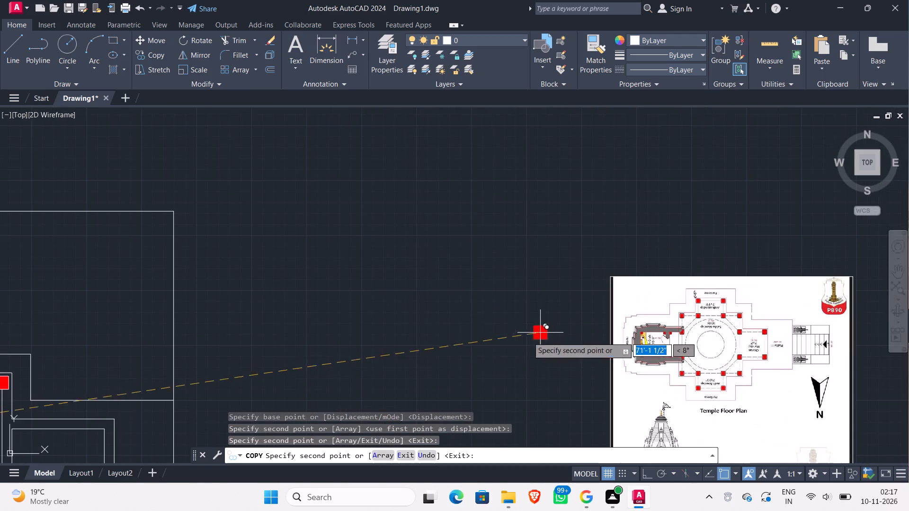
middle_drag(467, 342, 866, 214)
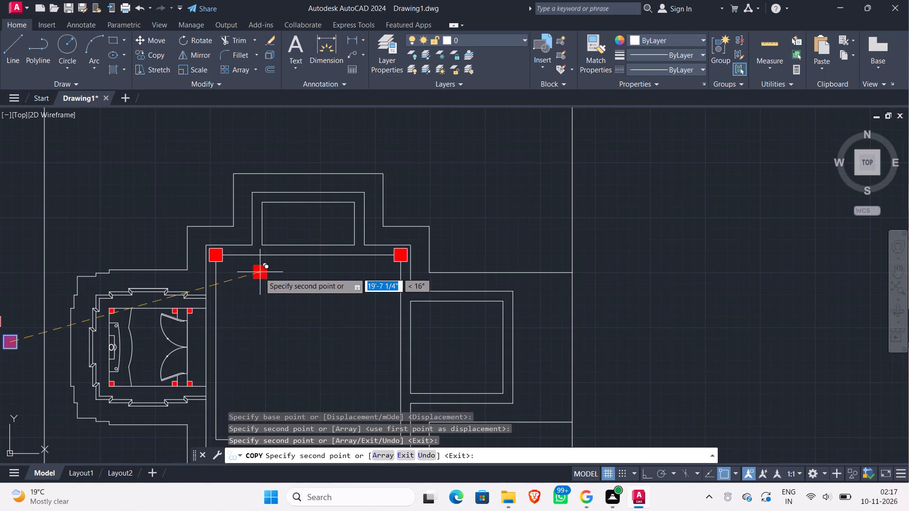
scroll(258, 278, up, 2)
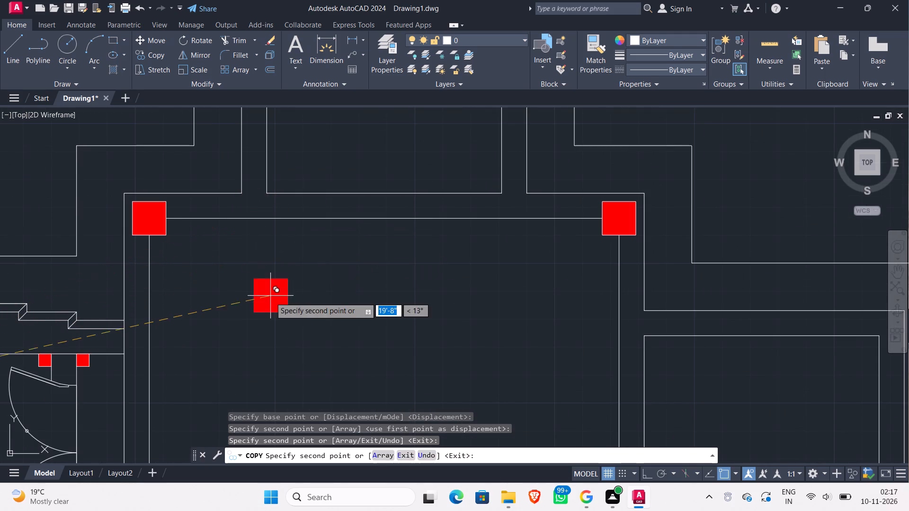
middle_drag(271, 297, 266, 441)
click(265, 225)
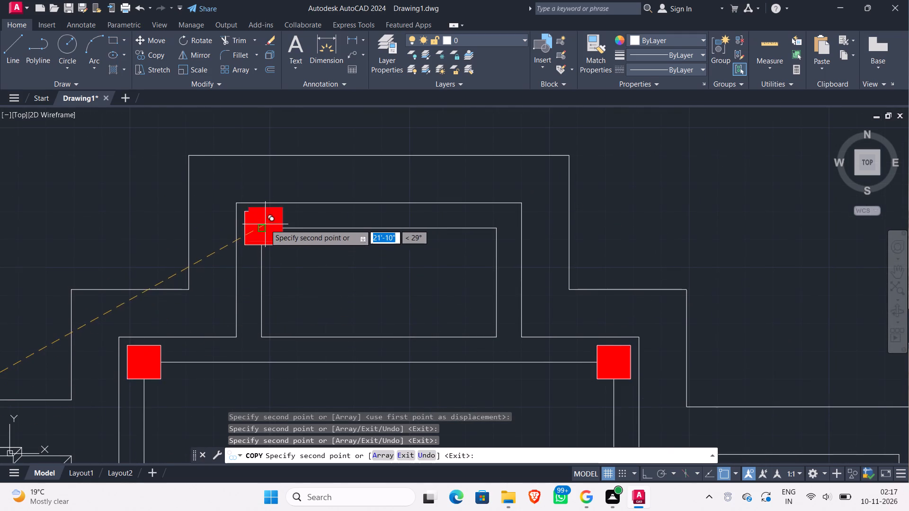
click(497, 229)
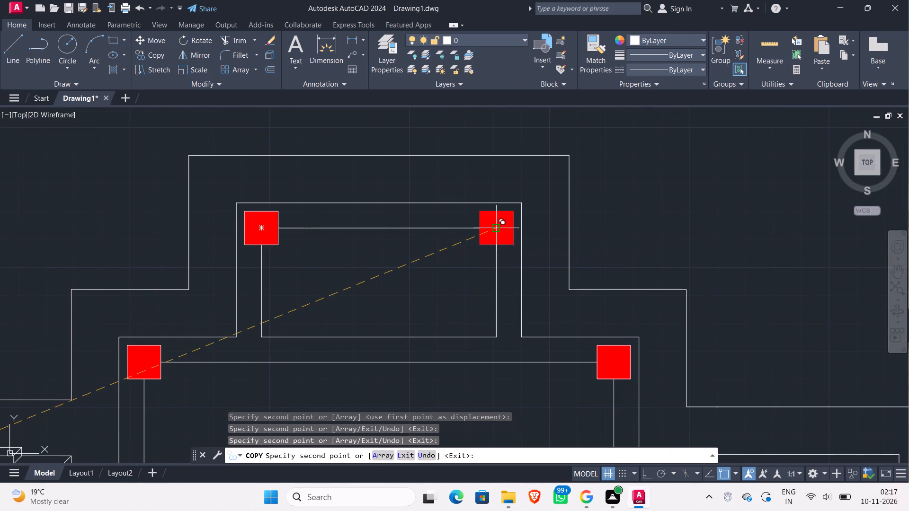
Following the reference image, copy the 12" column onto the Sabha Mandap's inner north line, aligned with the north Ardh Mandap's outer east and inner west sides.
scroll(387, 329, down, 3)
middle_drag(399, 364, 203, 349)
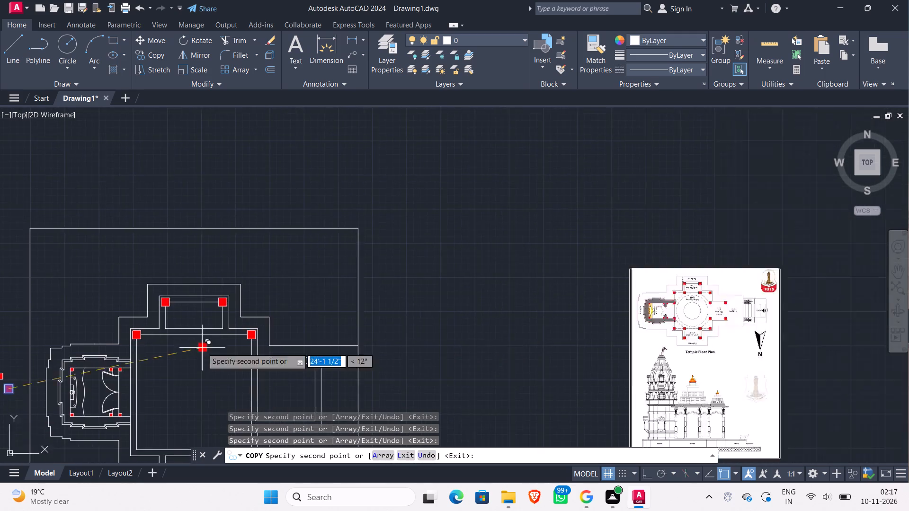
scroll(202, 348, down, 1)
scroll(502, 318, up, 4)
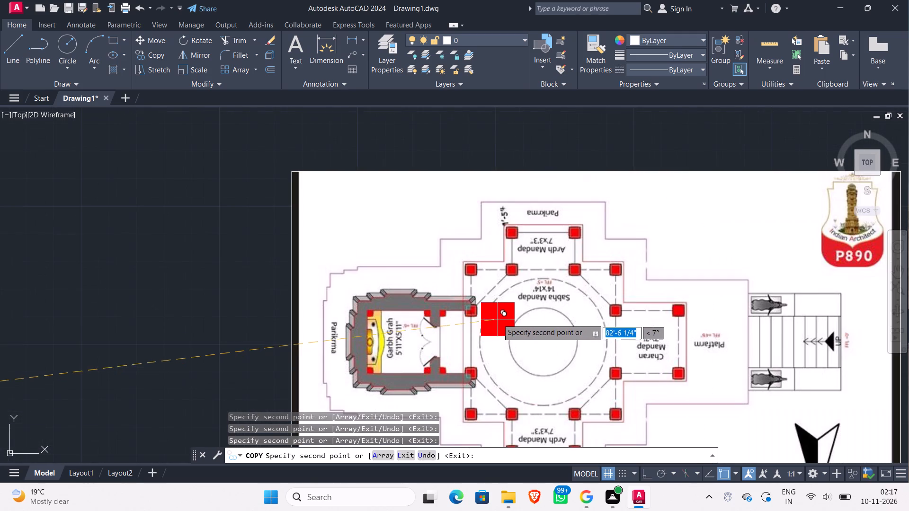
scroll(223, 309, down, 1)
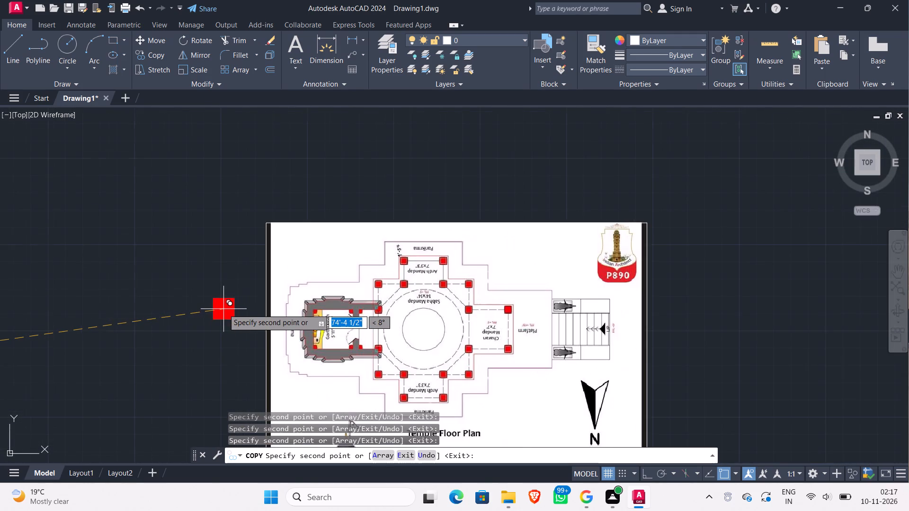
middle_drag(223, 308, 631, 313)
scroll(508, 317, down, 2)
middle_drag(379, 379, 523, 354)
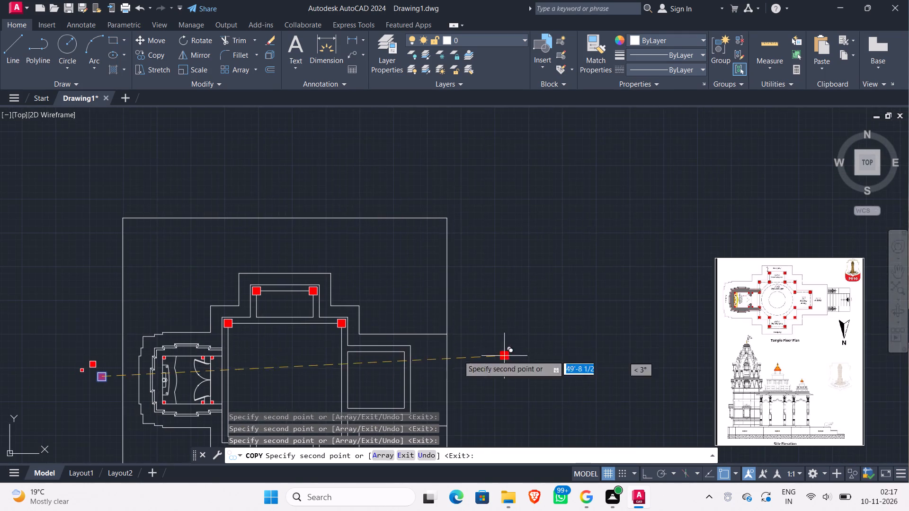
scroll(303, 338, up, 4)
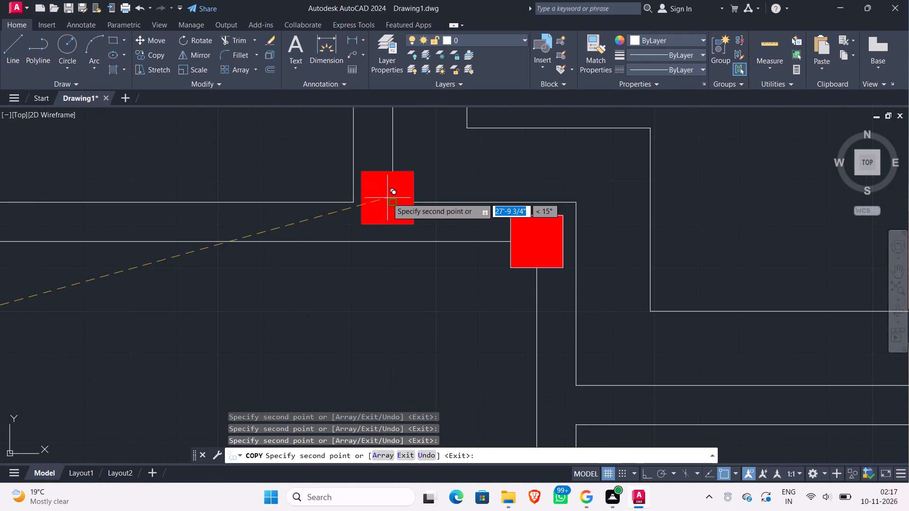
click(394, 244)
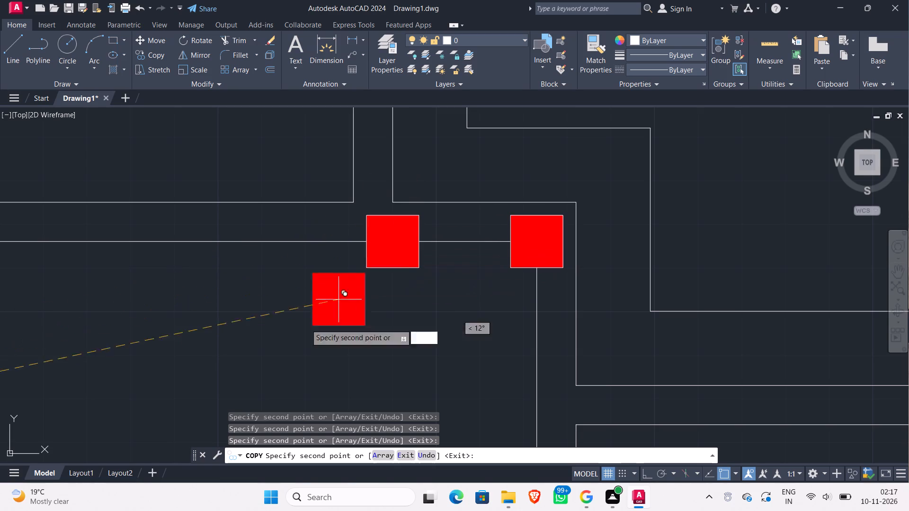
scroll(270, 351, down, 1)
middle_drag(270, 351, 570, 345)
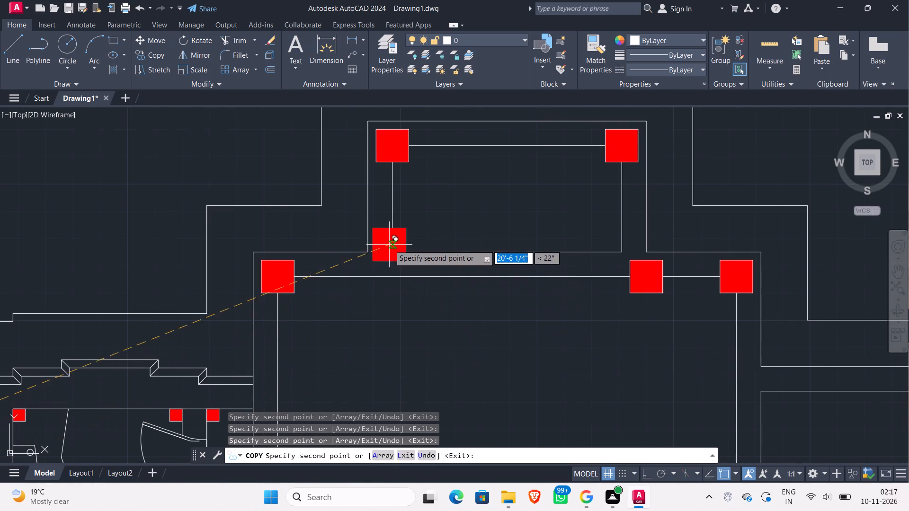
click(393, 278)
Copy the 12" column onto the two inner south corners of the south Ardh Mandap.
scroll(469, 348, down, 2)
middle_drag(481, 375, 457, 239)
scroll(456, 260, down, 1)
middle_drag(463, 304, 439, 228)
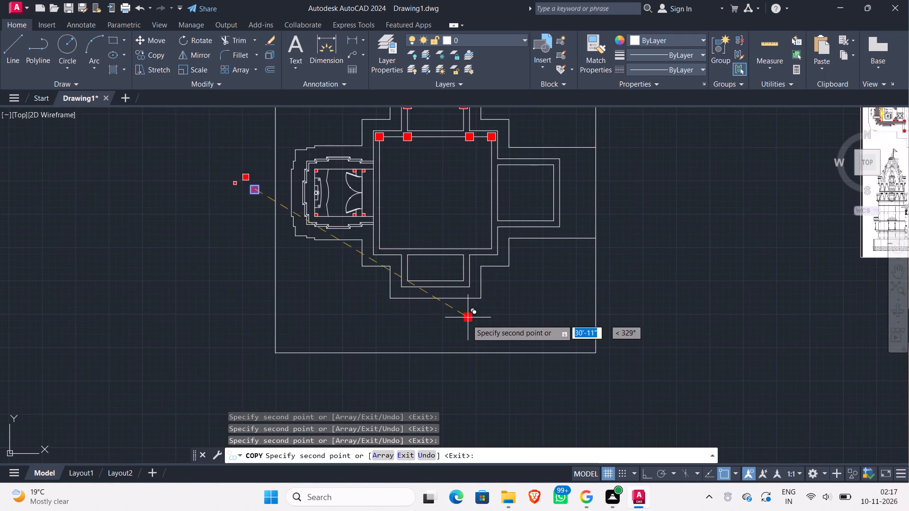
scroll(465, 323, up, 2)
middle_drag(465, 314, 463, 384)
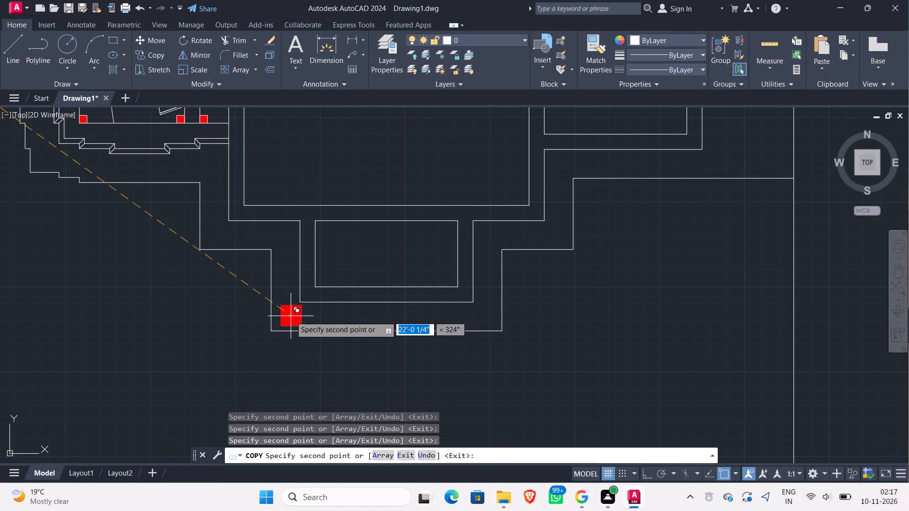
middle_drag(291, 316, 291, 409)
scroll(294, 379, down, 2)
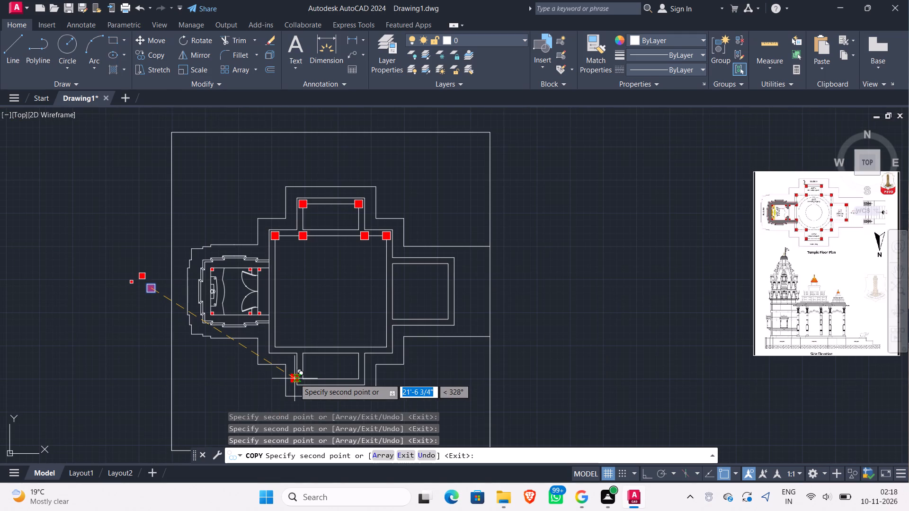
scroll(295, 395, up, 2)
scroll(295, 395, down, 2)
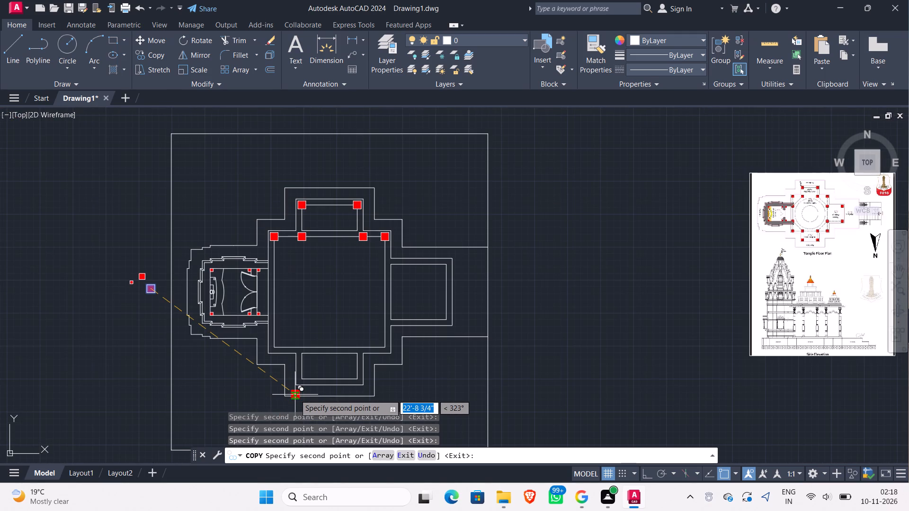
scroll(300, 381, up, 3)
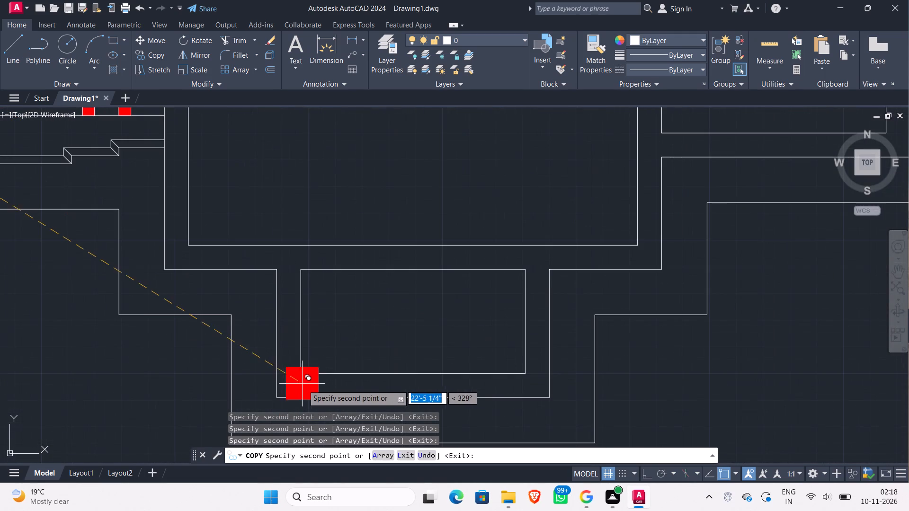
click(304, 370)
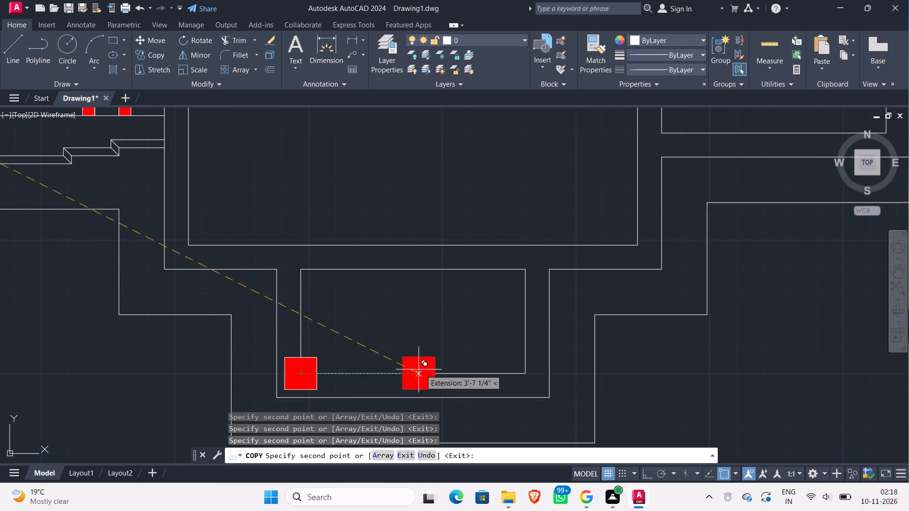
click(524, 371)
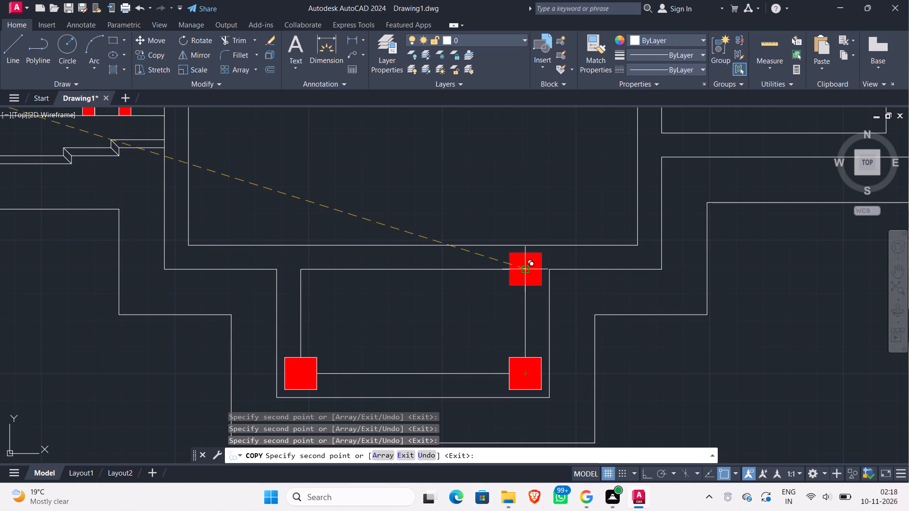
Copy the 12" column onto the inner southeast and southwest corners of the Sabha Mandap.
scroll(597, 259, down, 2)
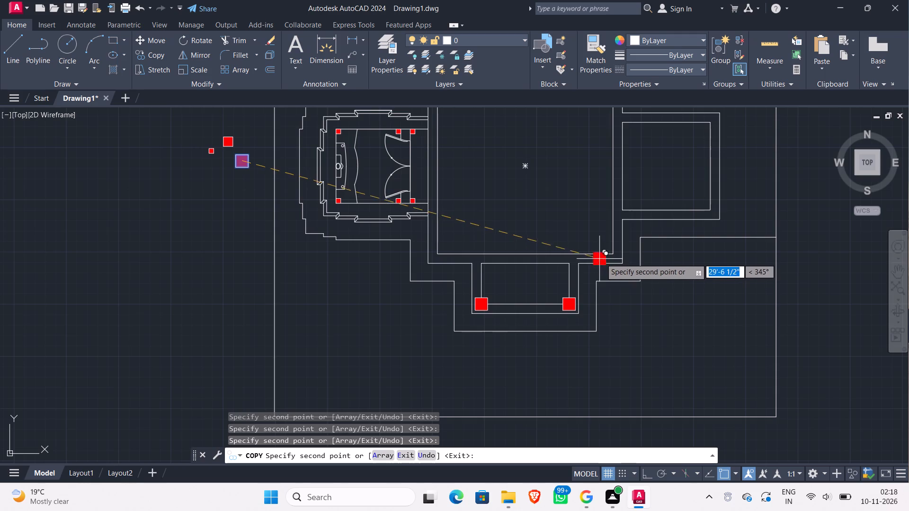
scroll(612, 255, up, 2)
click(614, 254)
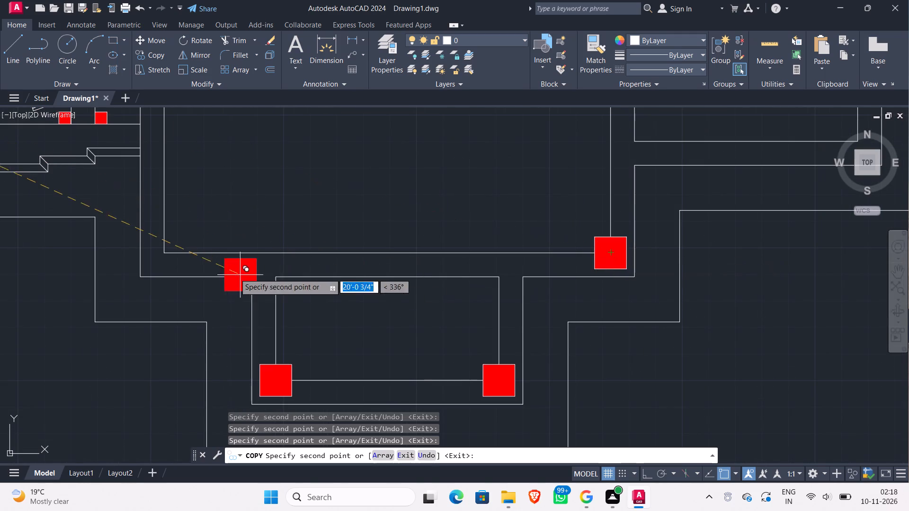
click(165, 252)
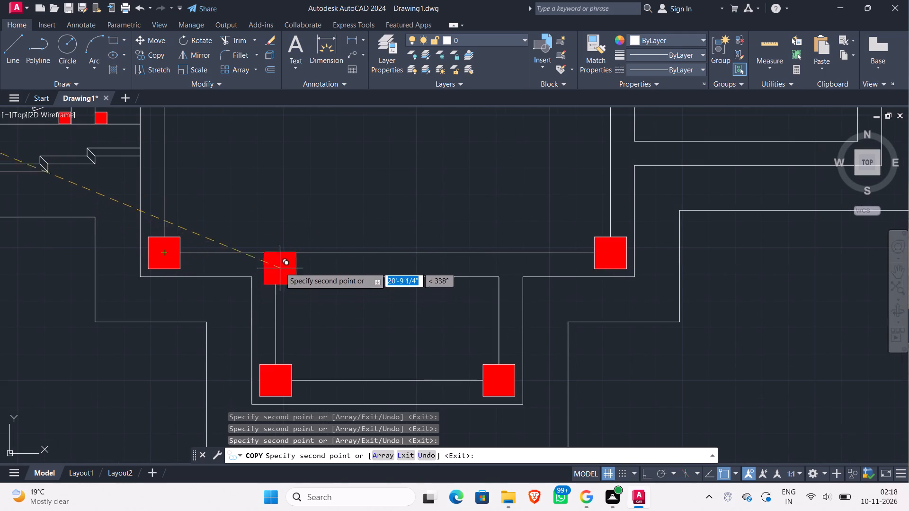
Copy the 12" column onto the Sabha Mandap's inner south line, aligned with the south Ardh Mandap's outer west and inner east sides.
click(248, 251)
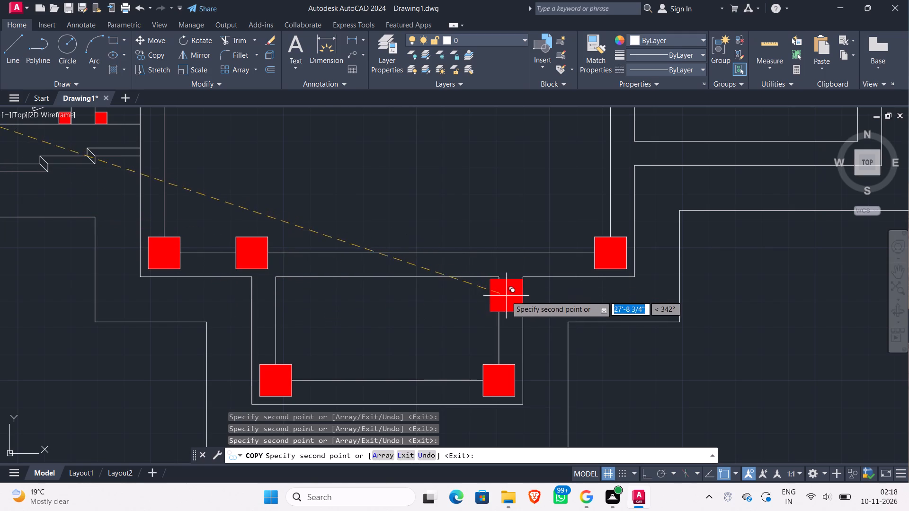
click(496, 253)
Following the reference image, copy the 12" column onto the Sabha Mandap's inner east line, aligned with the Charan Mandap's inner north and south sides.
scroll(485, 189, down, 4)
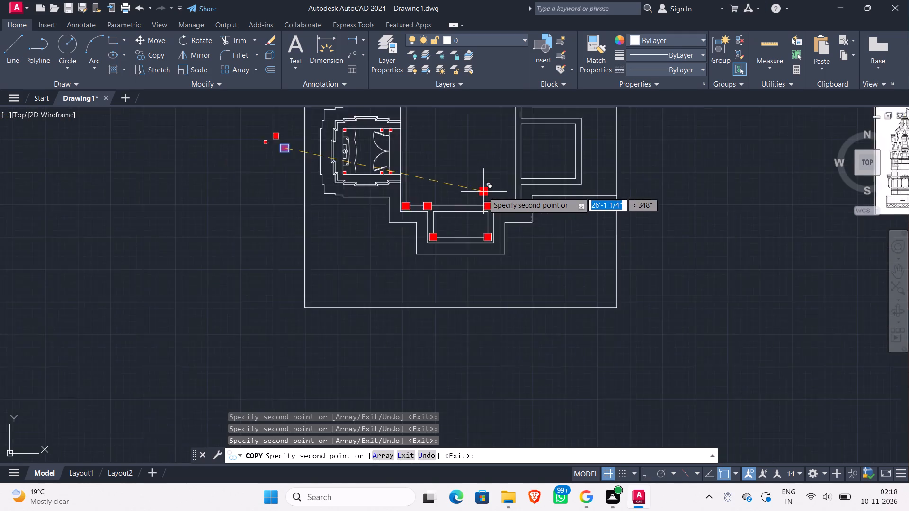
middle_drag(466, 160, 429, 221)
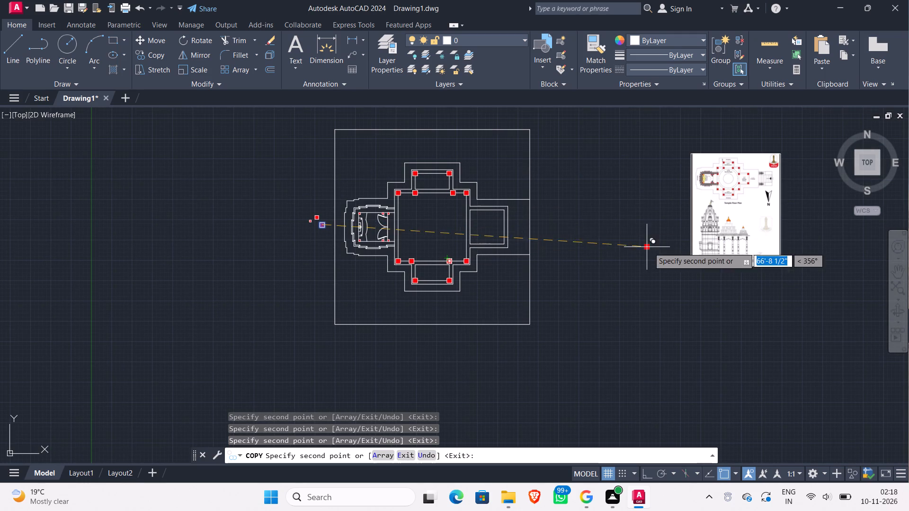
scroll(745, 178, up, 4)
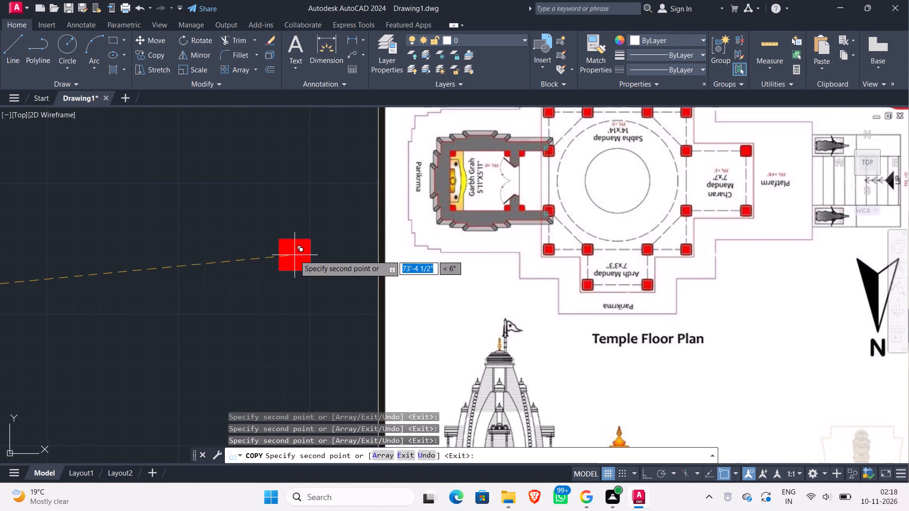
scroll(296, 253, down, 2)
middle_drag(297, 252, 689, 239)
scroll(449, 265, down, 1)
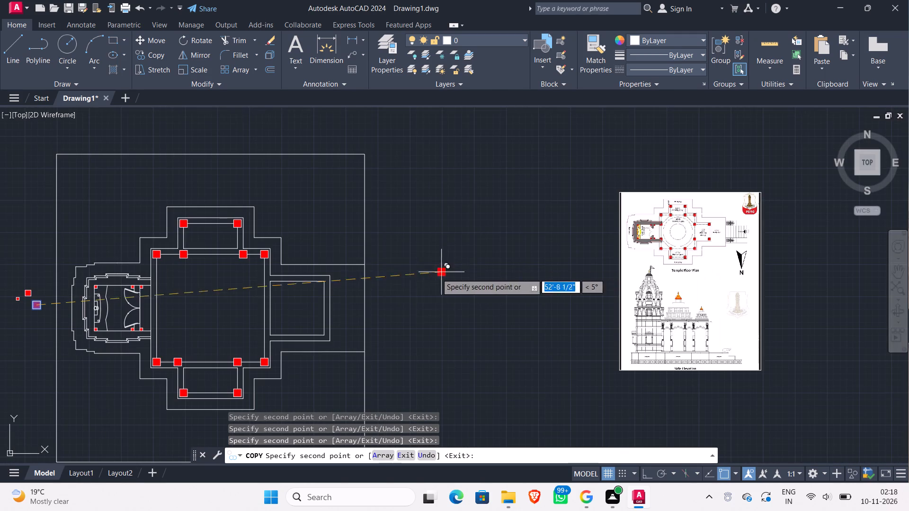
scroll(267, 292, up, 4)
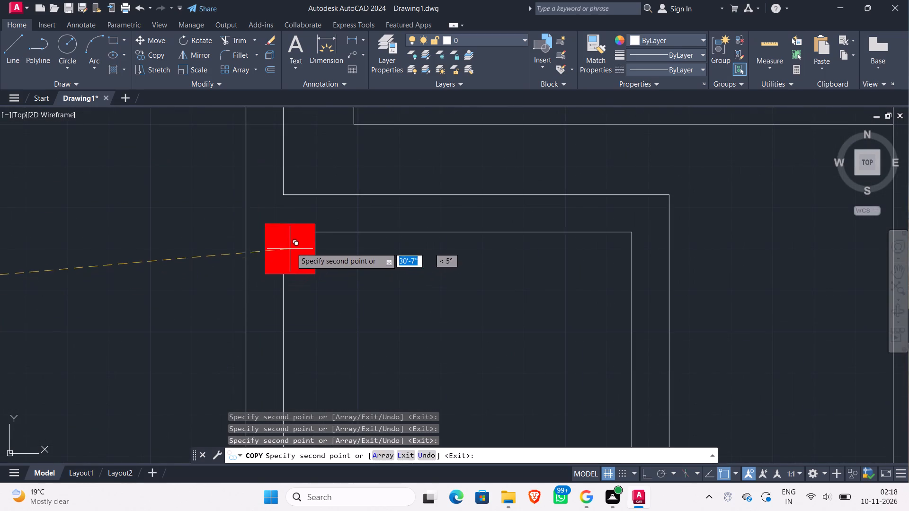
scroll(275, 282, down, 2)
scroll(511, 294, down, 2)
middle_drag(573, 295, 371, 305)
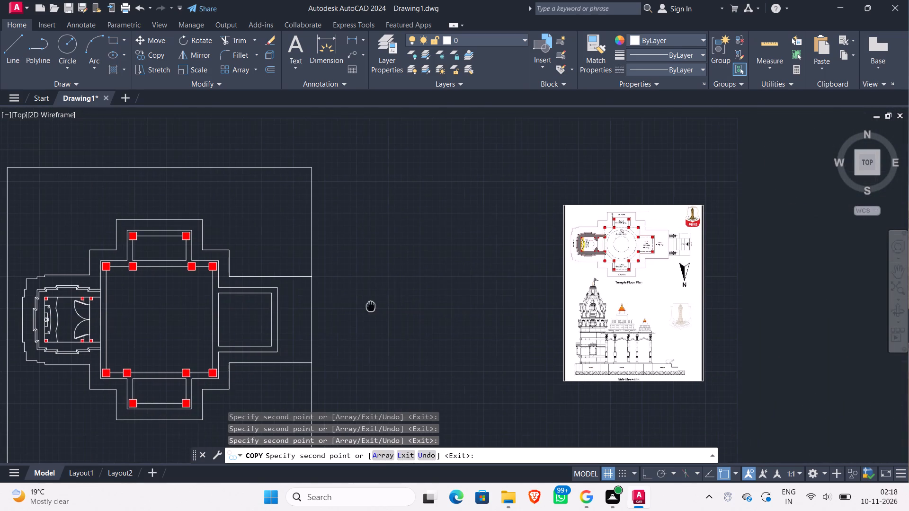
scroll(656, 233, up, 4)
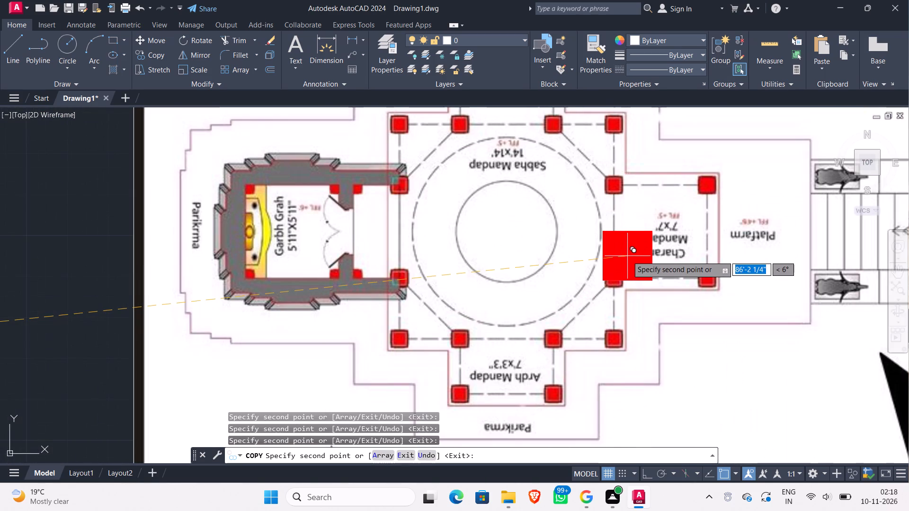
scroll(627, 255, down, 2)
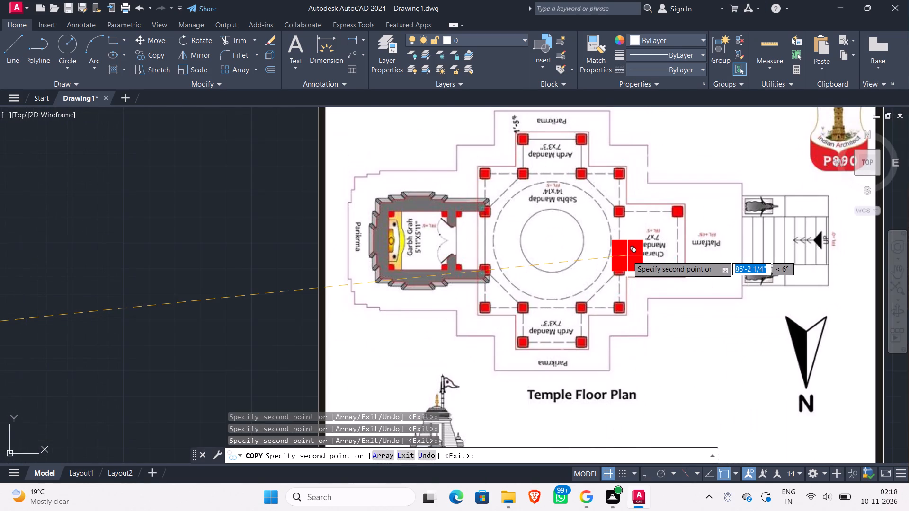
scroll(627, 255, down, 2)
middle_drag(377, 310, 738, 257)
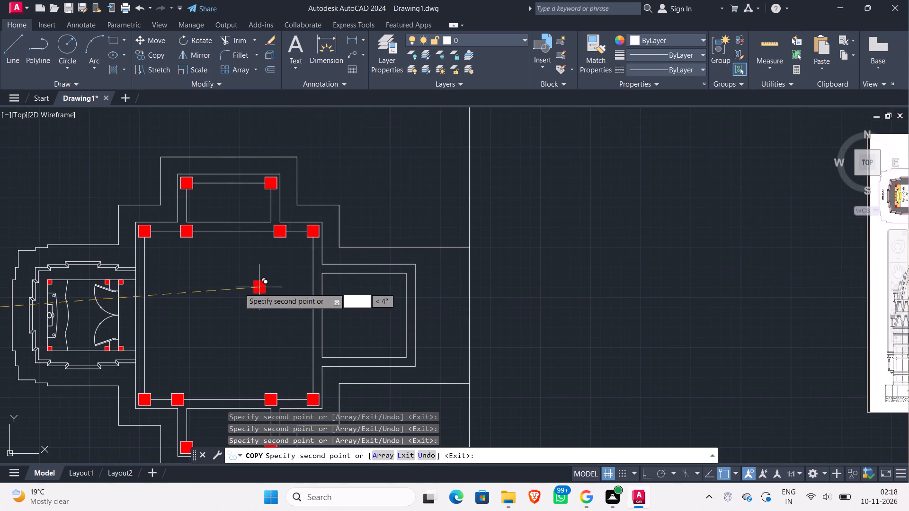
scroll(337, 297, up, 3)
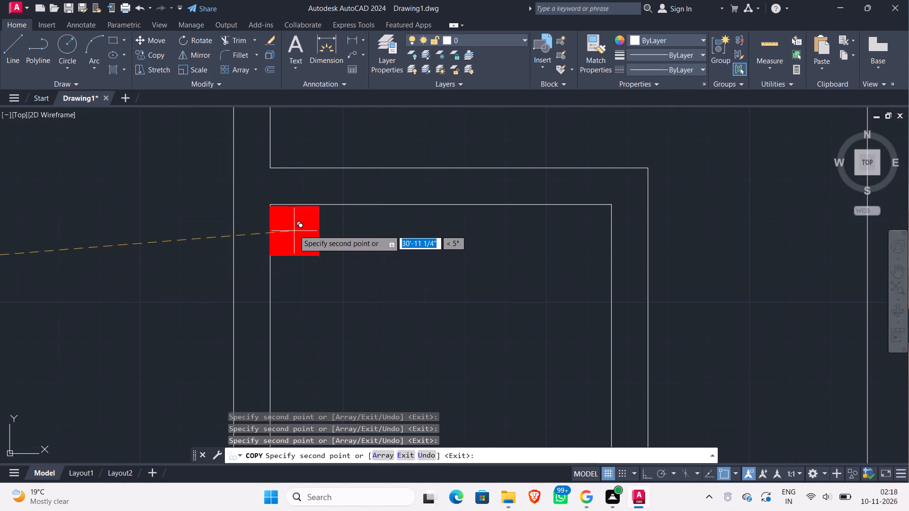
click(235, 206)
scroll(164, 297, down, 2)
middle_drag(164, 303, 238, 180)
scroll(283, 270, up, 2)
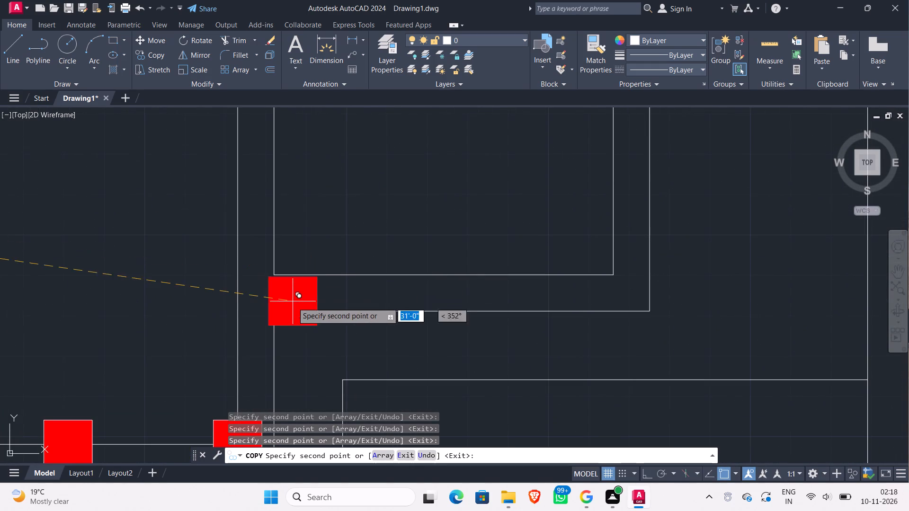
click(240, 274)
Copy the 12" column onto the inner northeast and southeast corners of the Charan Mandap.
scroll(454, 260, down, 1)
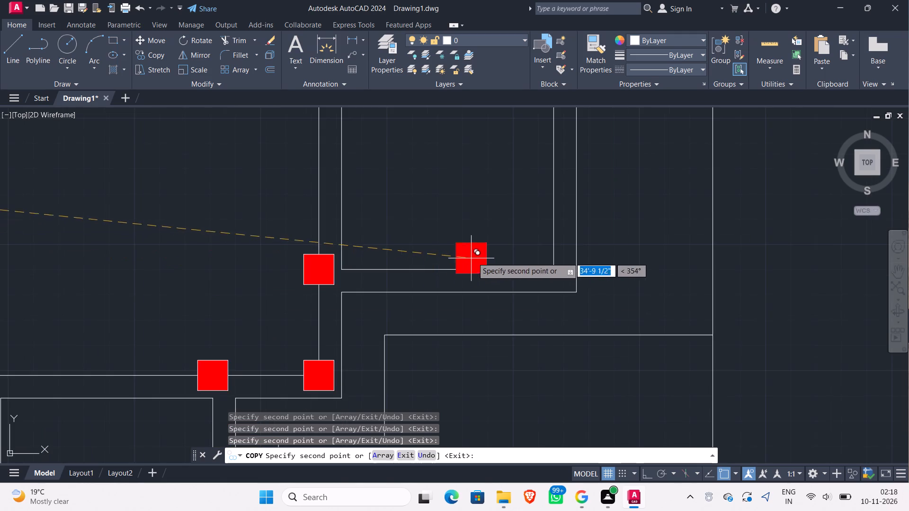
middle_drag(486, 240, 395, 366)
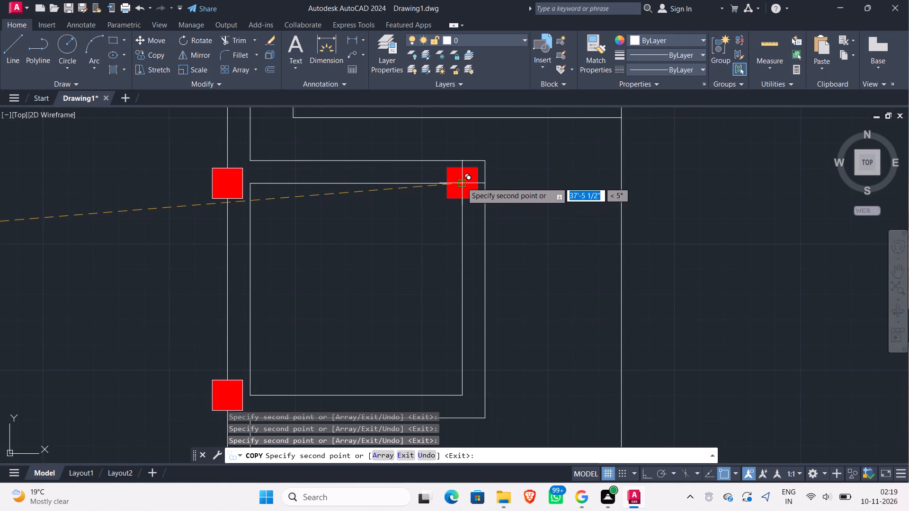
click(462, 181)
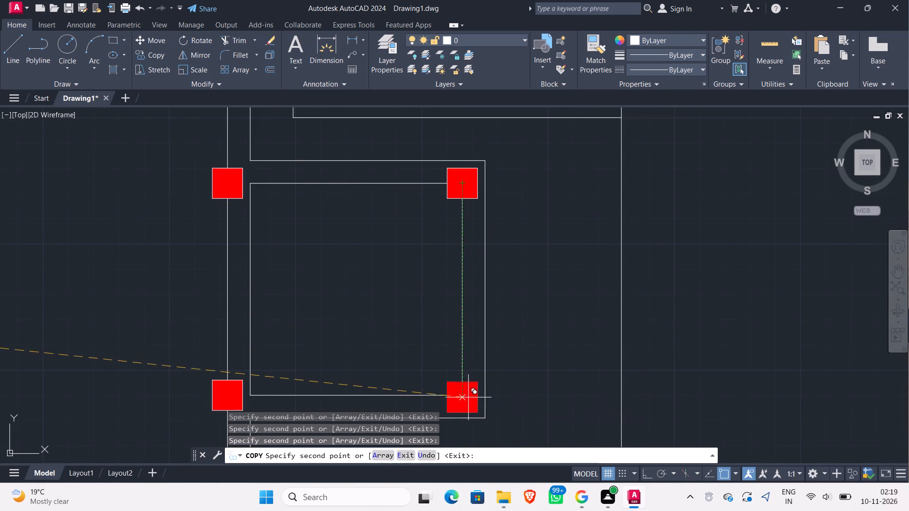
click(463, 394)
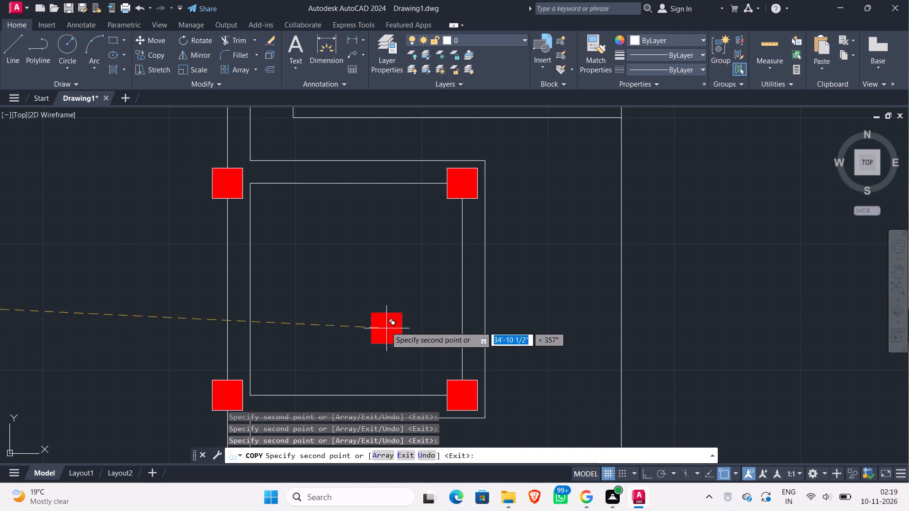
Copy the 12" column onto the Sabha Mandap's inner north line, aligned with the north Ardh Mandap's inner east side.
scroll(383, 320, down, 3)
middle_drag(383, 322, 437, 360)
scroll(365, 295, up, 2)
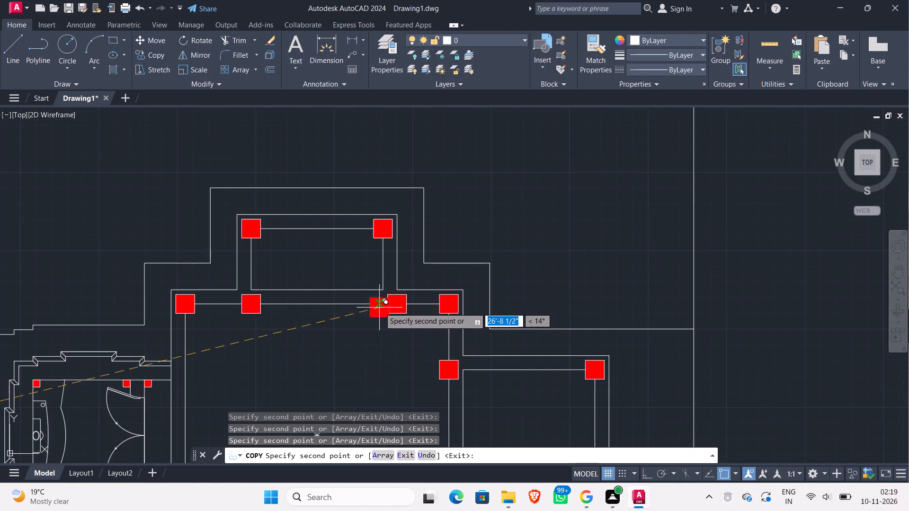
scroll(380, 308, up, 2)
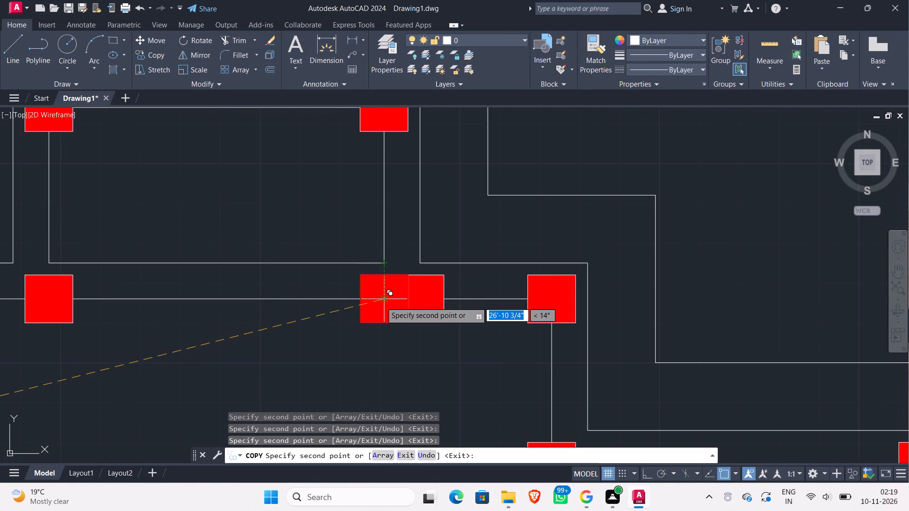
click(381, 302)
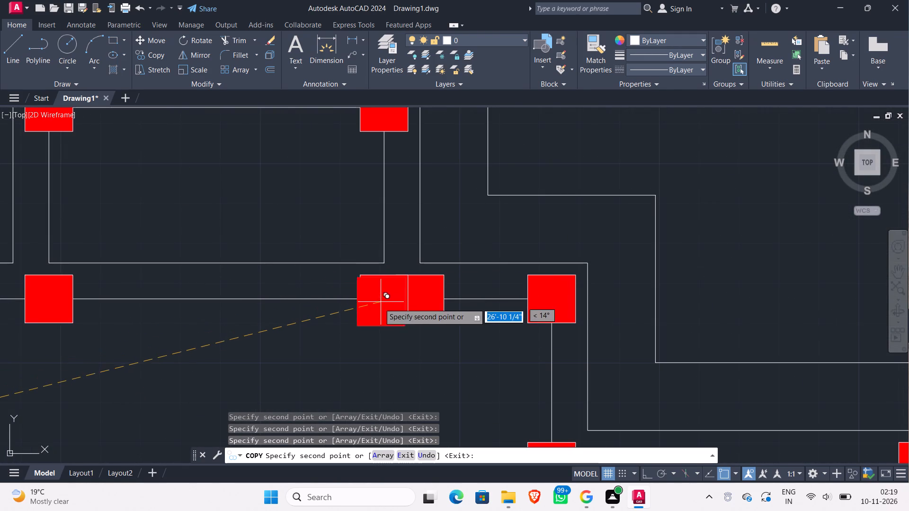
Copy the 12" column onto the Sabha Mandap's inner south line, aligned with the south Ardh Mandap's inner west side.
middle_drag(271, 358, 418, 348)
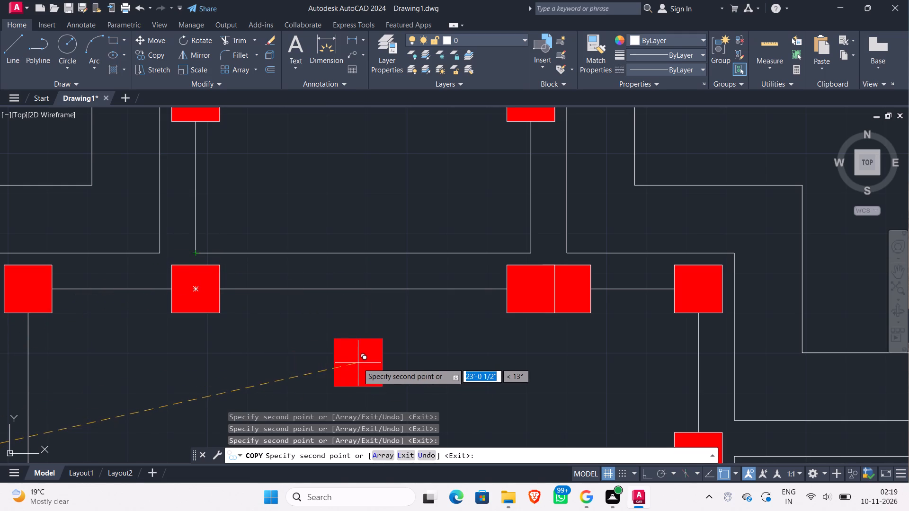
scroll(405, 366, down, 1)
middle_drag(405, 366, 441, 201)
scroll(454, 268, down, 2)
middle_drag(461, 296, 458, 212)
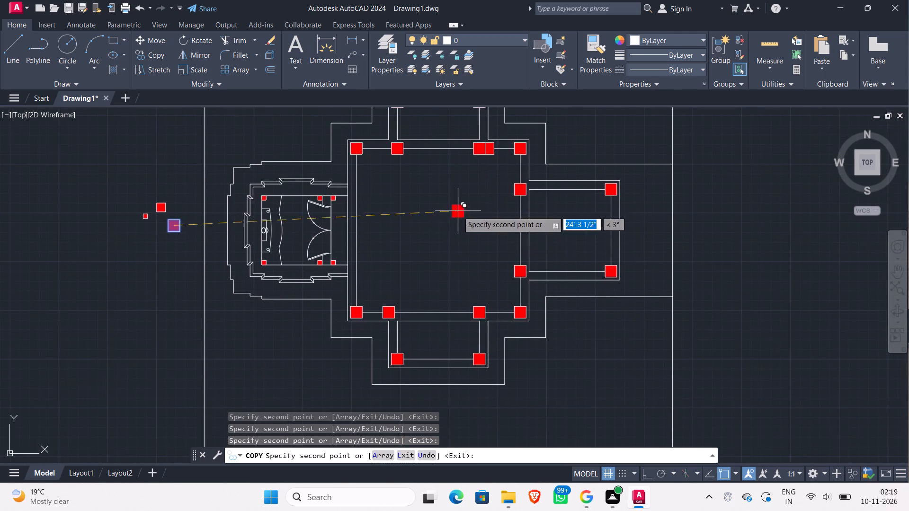
scroll(392, 329, up, 3)
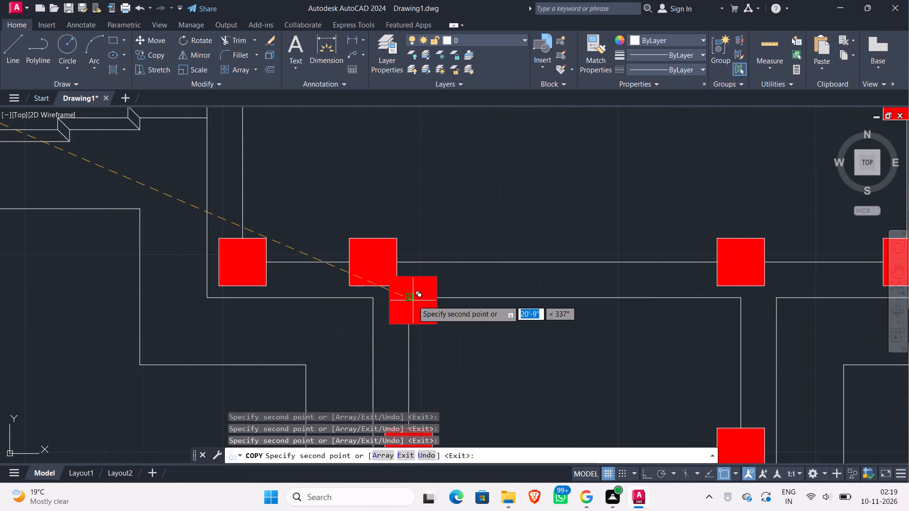
click(413, 263)
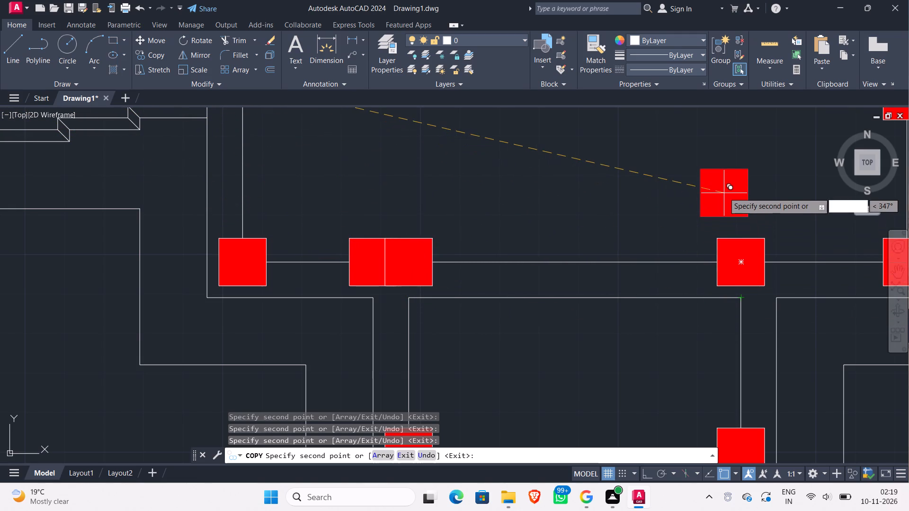
key(Escape)
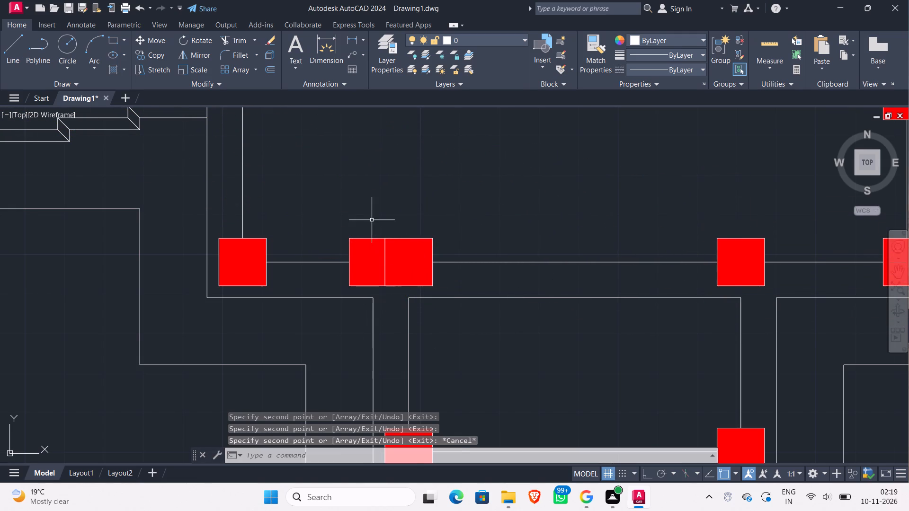
Erase the misaligned overlapping columns near the south Ardh Mandap's west side and the north Ardh Mandap's east side.
click(371, 220)
click(367, 247)
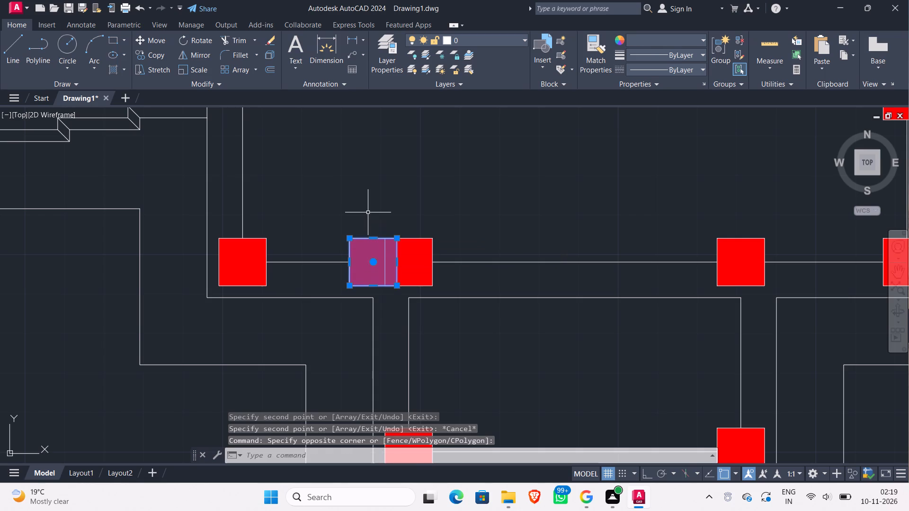
key(Delete)
scroll(411, 205, down, 2)
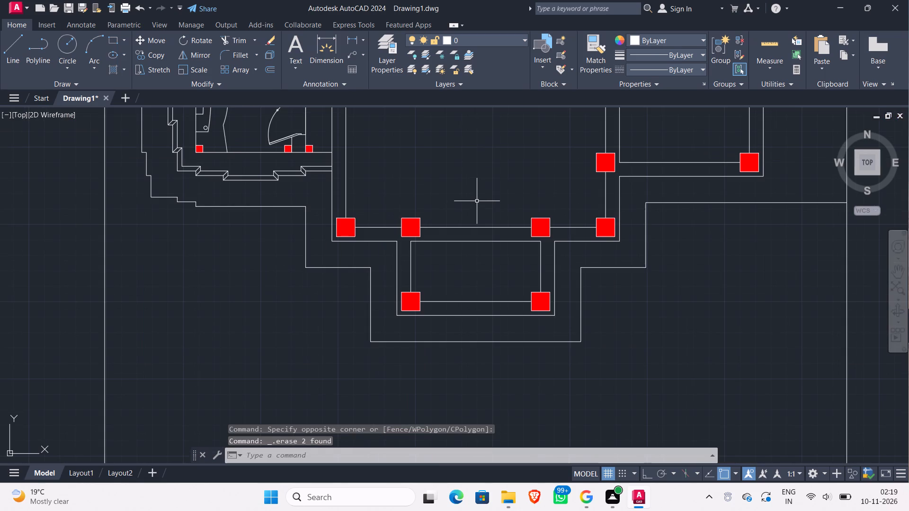
middle_drag(478, 197, 478, 360)
middle_drag(475, 279, 470, 329)
scroll(470, 329, down, 1)
scroll(517, 233, up, 2)
click(540, 267)
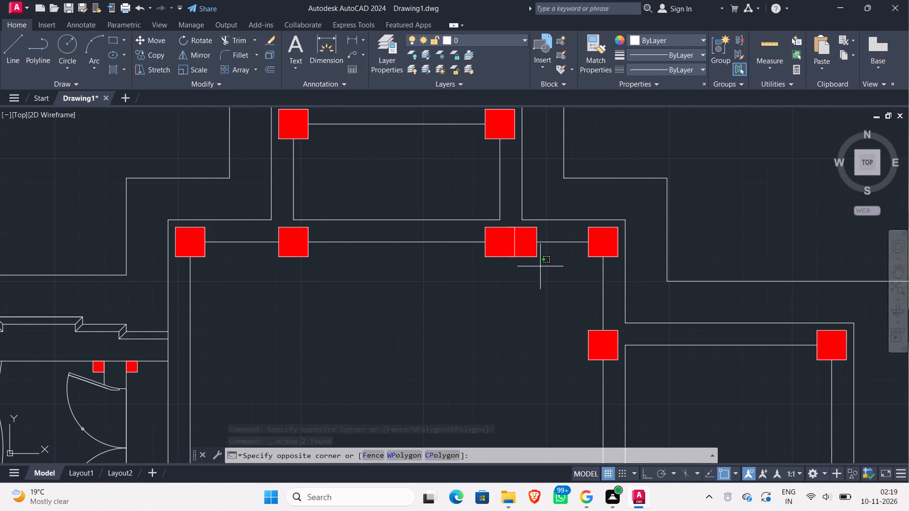
click(526, 249)
key(Delete)
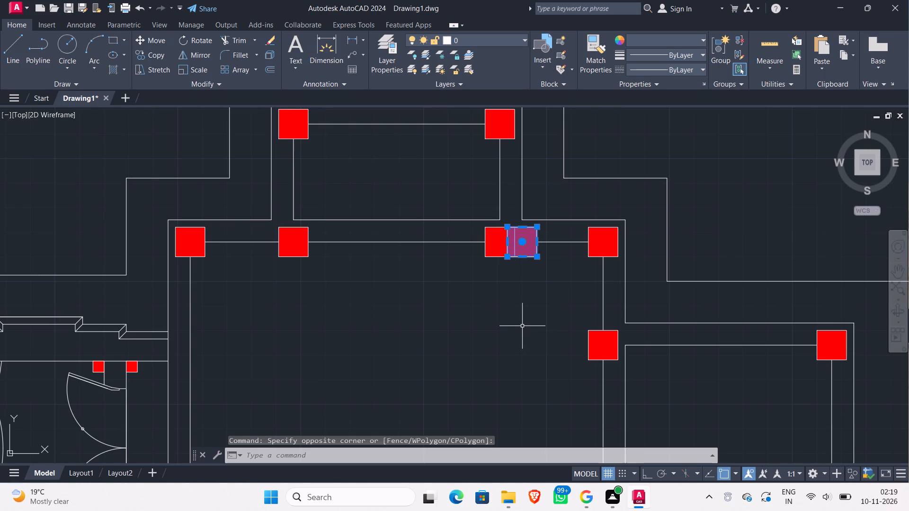
Compare the column layout of the drawn plan with the reference floor plan image.
scroll(497, 354, down, 1)
middle_drag(495, 354, 507, 321)
scroll(508, 334, down, 1)
middle_drag(508, 353, 505, 308)
scroll(505, 335, down, 1)
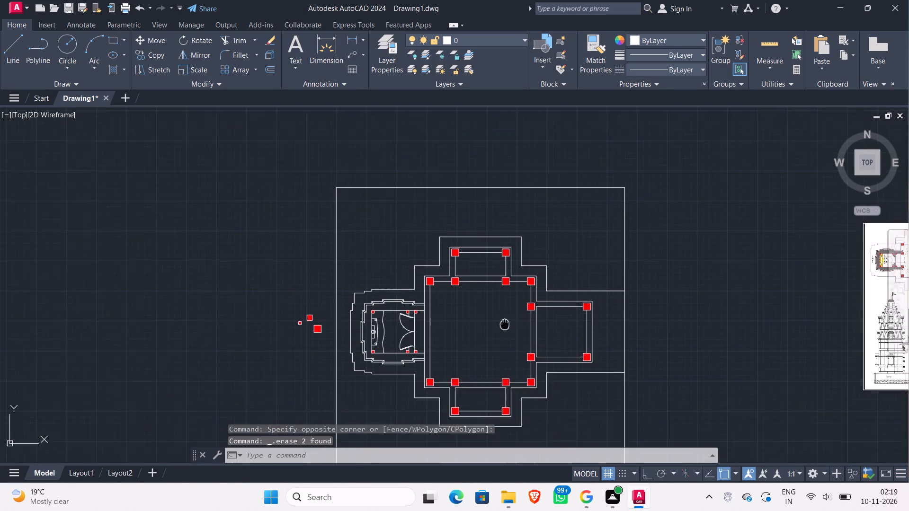
middle_drag(505, 308, 504, 298)
middle_drag(712, 346, 658, 347)
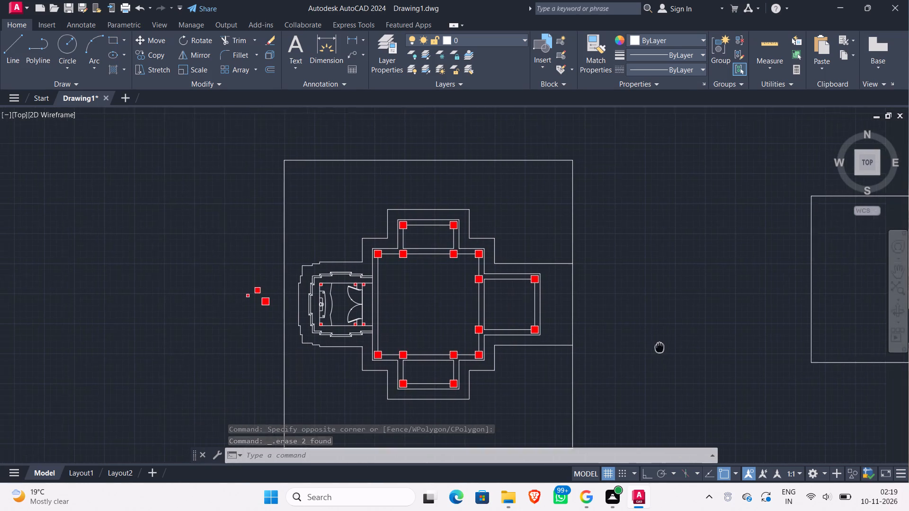
middle_drag(658, 347, 475, 313)
middle_drag(708, 177, 708, 226)
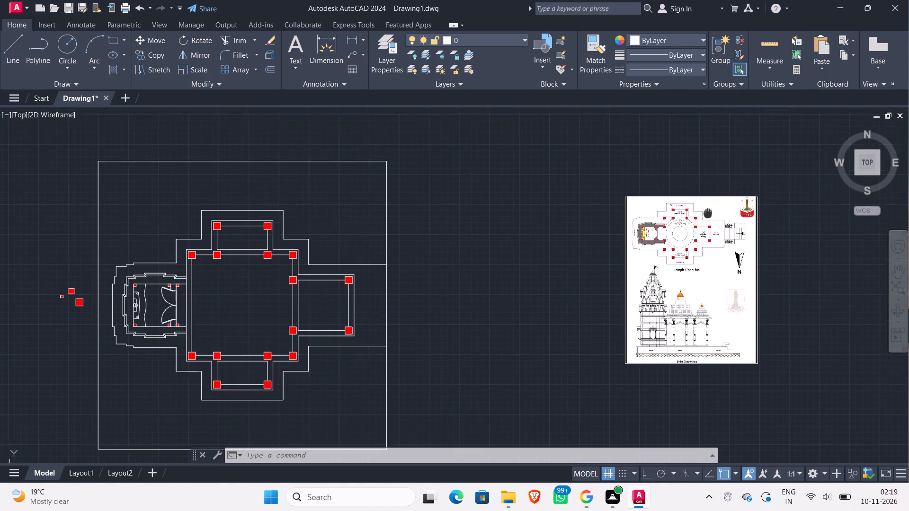
middle_drag(708, 226, 707, 244)
scroll(715, 279, up, 3)
scroll(719, 262, down, 2)
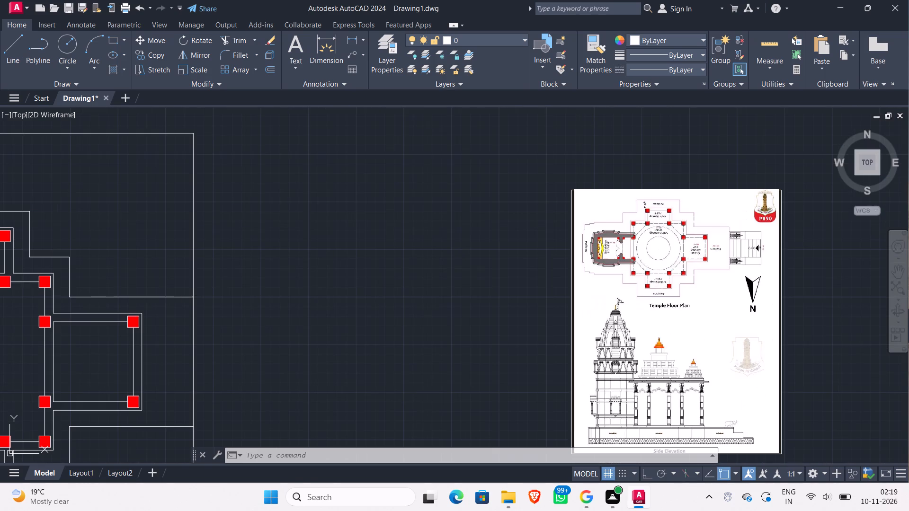
middle_drag(348, 414, 492, 338)
middle_drag(490, 338, 365, 362)
scroll(365, 352, down, 1)
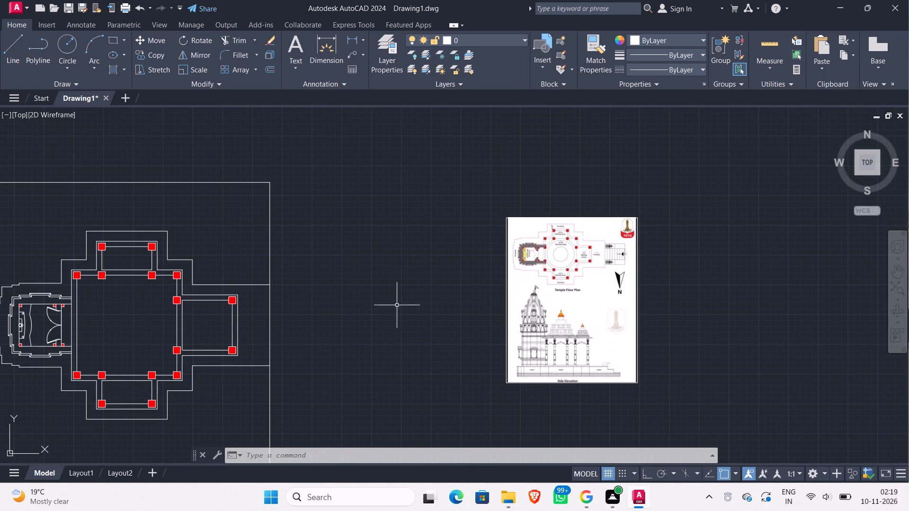
Erase the large square outline surrounding the temple plan.
middle_drag(356, 317, 476, 291)
click(417, 212)
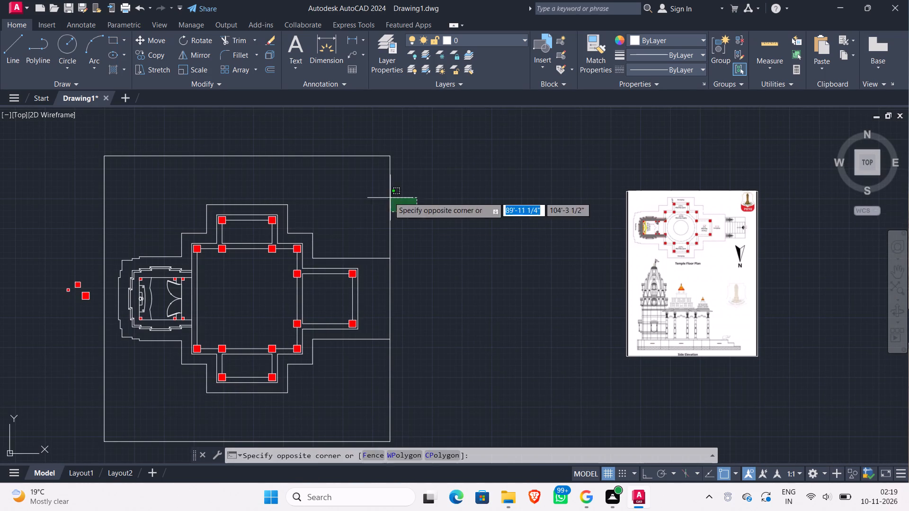
click(384, 194)
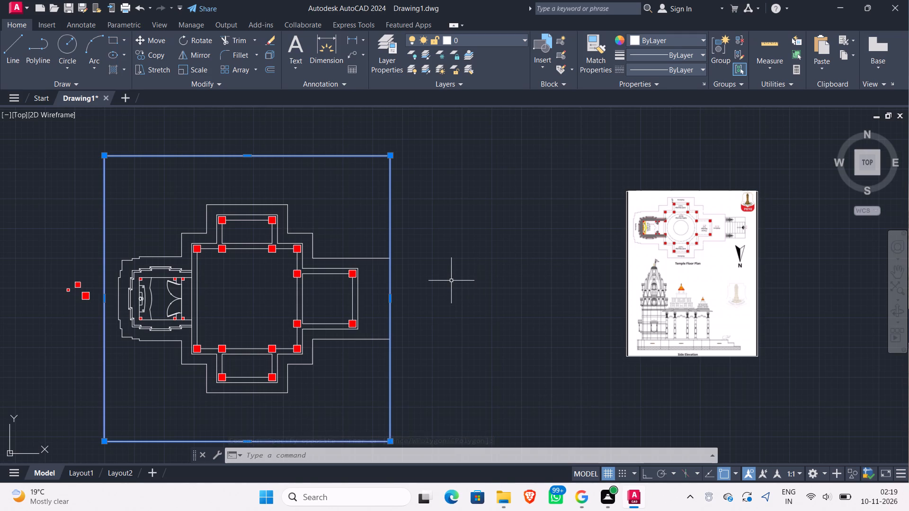
key(Delete)
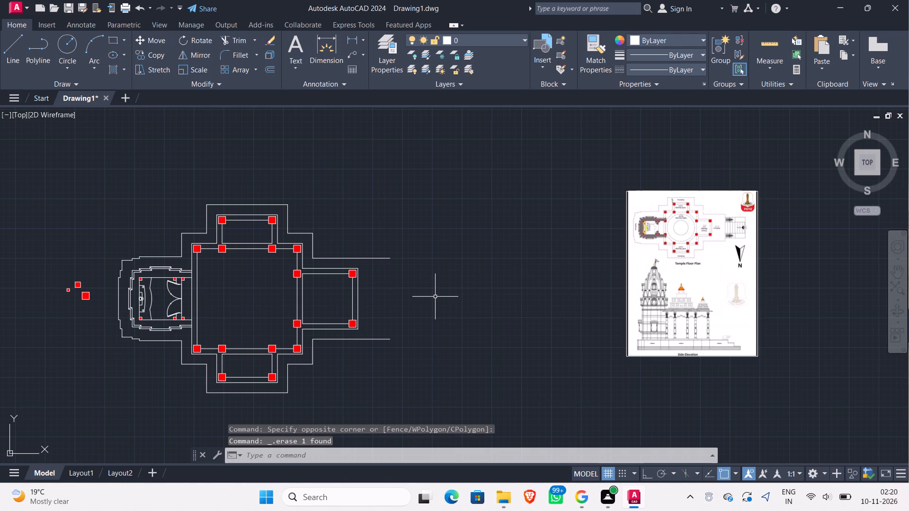
Draw a vertical line joining the open east ends of the outer platform edges beyond the Charan Mandap.
key(l)
key(Return)
click(391, 257)
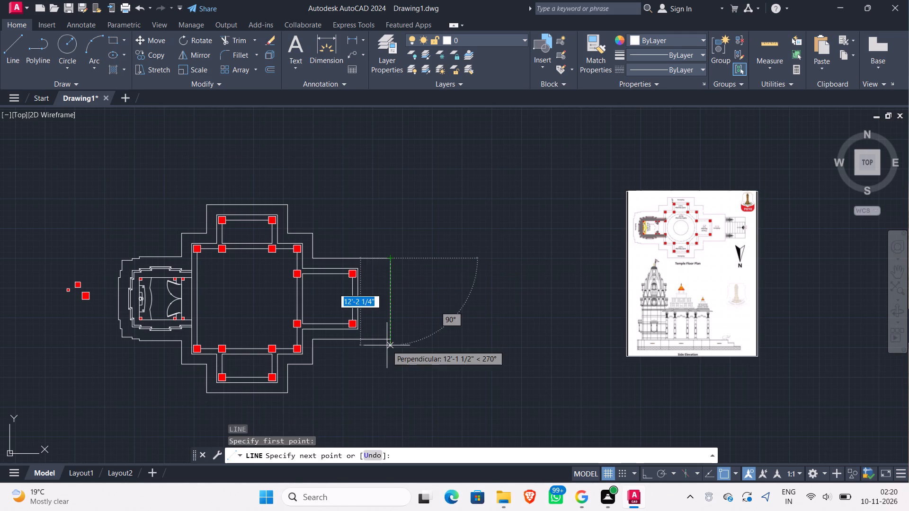
click(391, 337)
key(Escape)
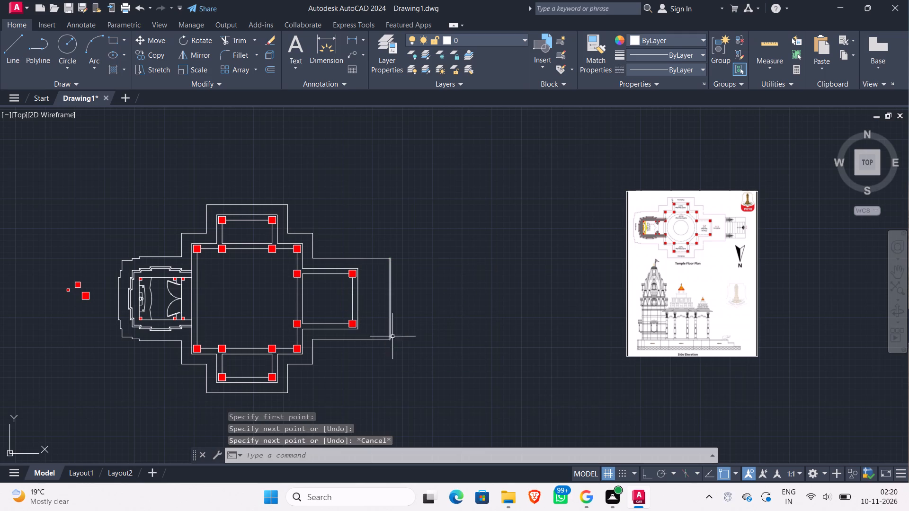
Examine the reference floor plan against the drawn plan for the parts still missing, including the platform's entrance steps.
middle_drag(455, 328, 403, 340)
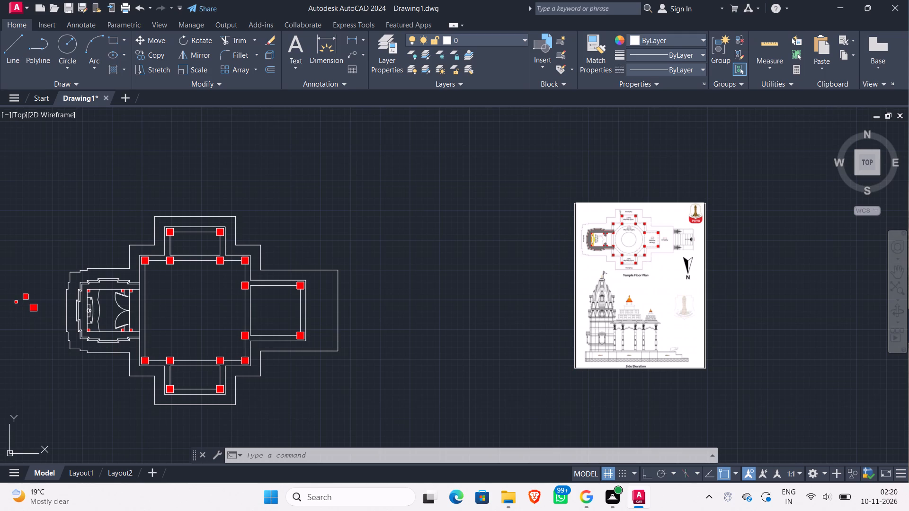
scroll(679, 241, up, 3)
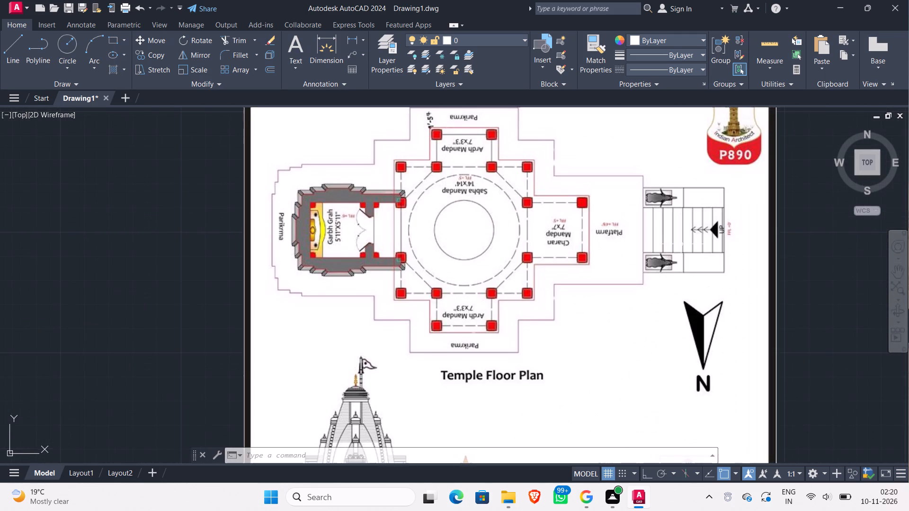
scroll(681, 244, down, 4)
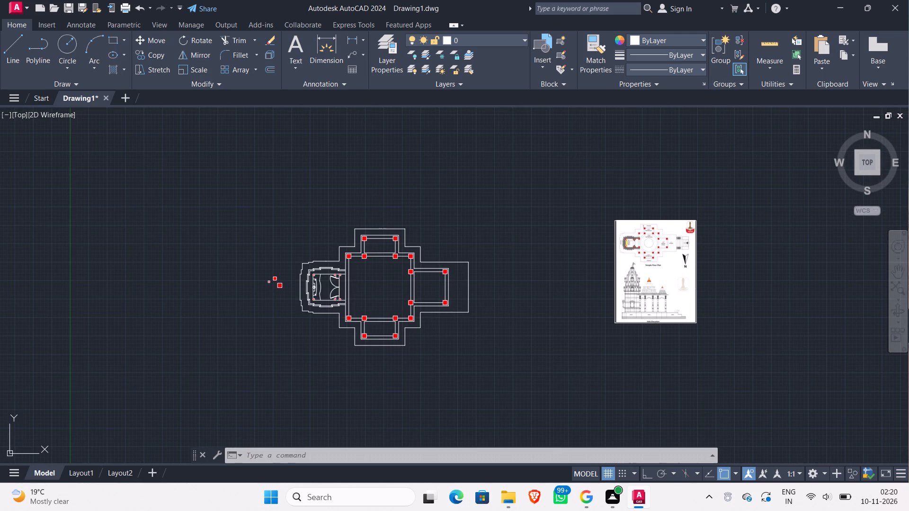
scroll(685, 248, up, 2)
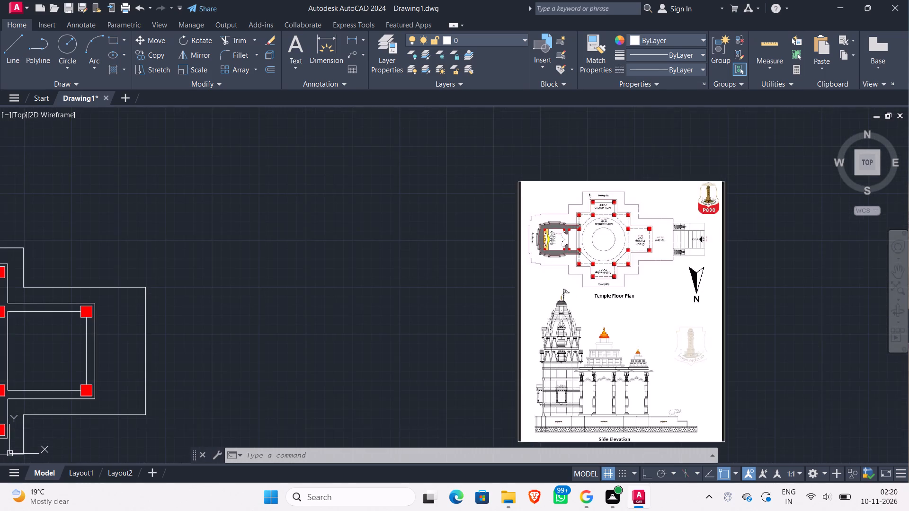
scroll(653, 263, down, 2)
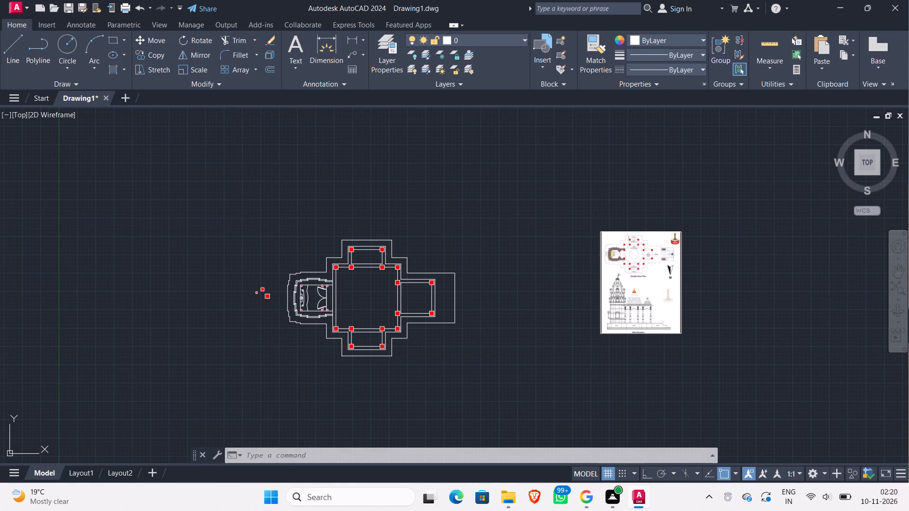
scroll(661, 255, up, 2)
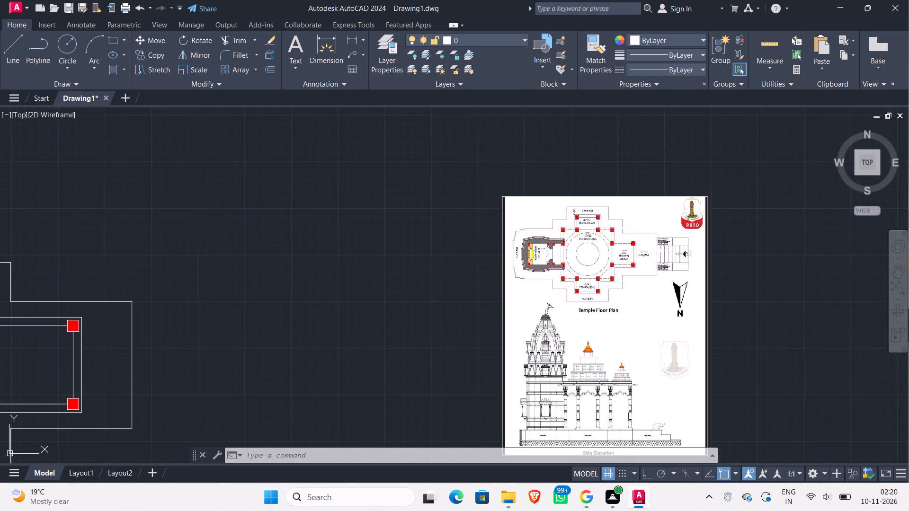
scroll(662, 251, up, 1)
scroll(632, 277, down, 3)
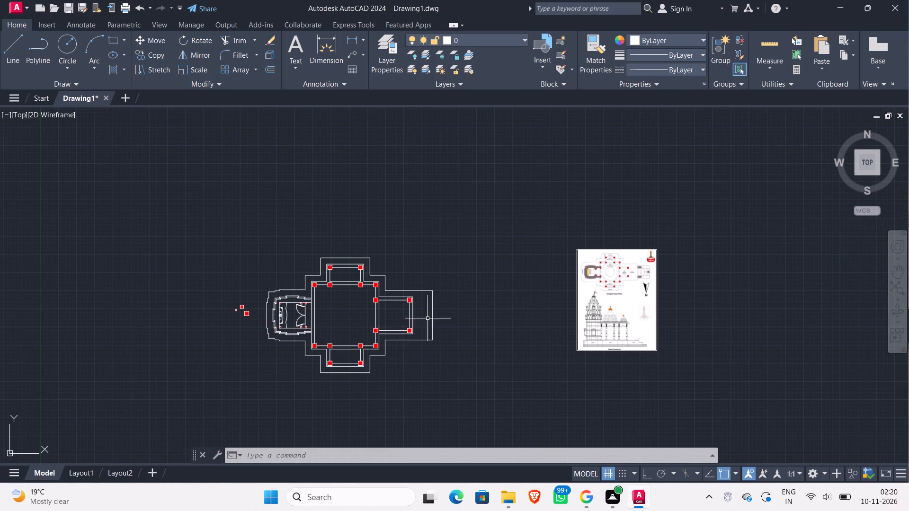
scroll(452, 317, down, 1)
scroll(580, 292, up, 4)
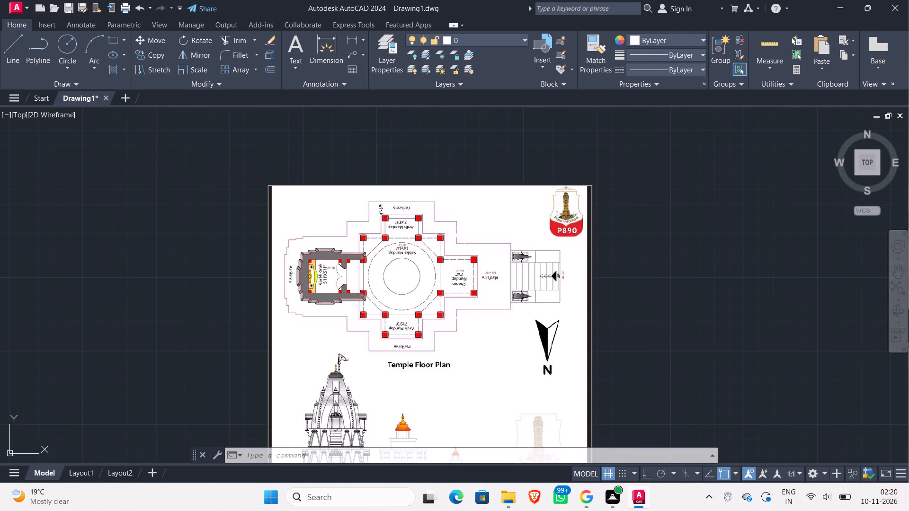
scroll(364, 348, down, 2)
middle_drag(253, 352, 401, 307)
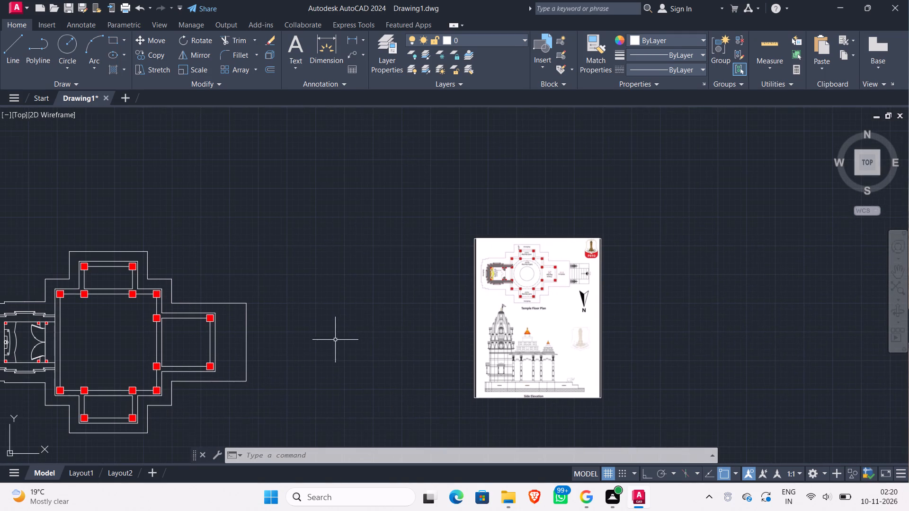
scroll(577, 270, up, 1)
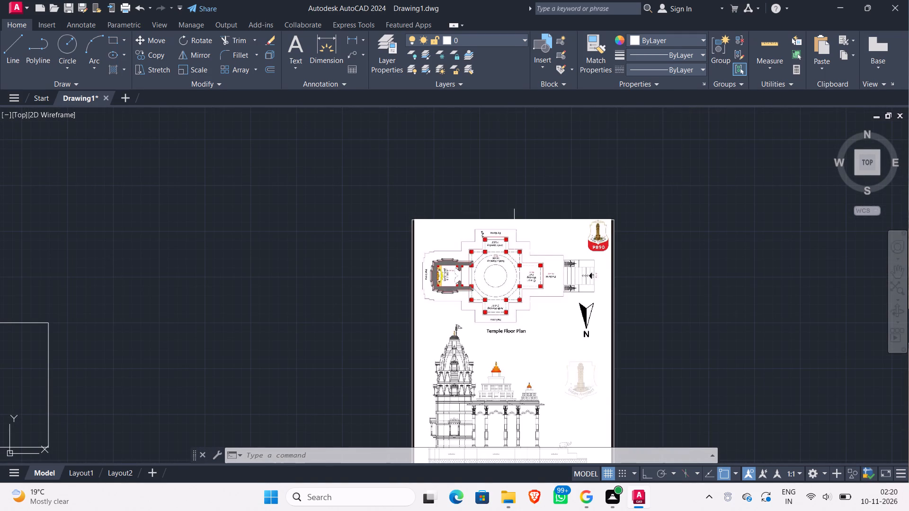
middle_drag(349, 336, 439, 309)
scroll(431, 310, down, 1)
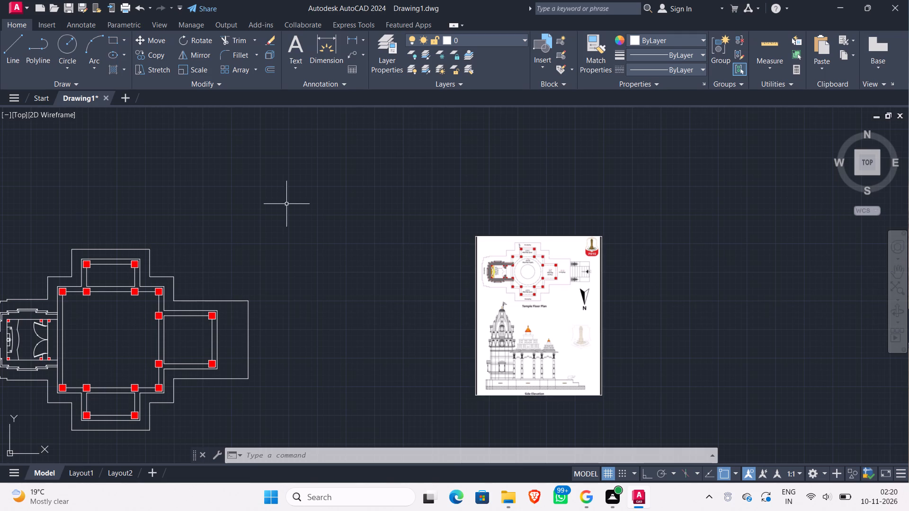
middle_drag(312, 397, 399, 368)
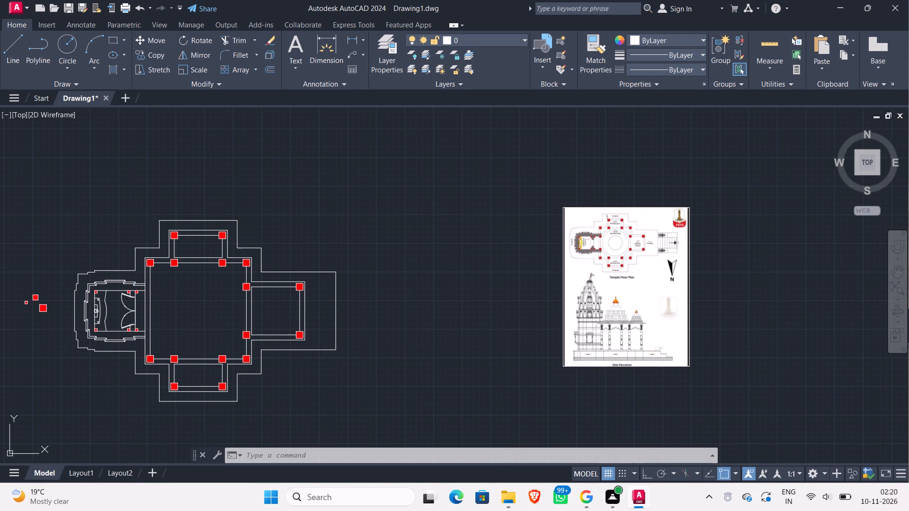
scroll(554, 269, up, 1)
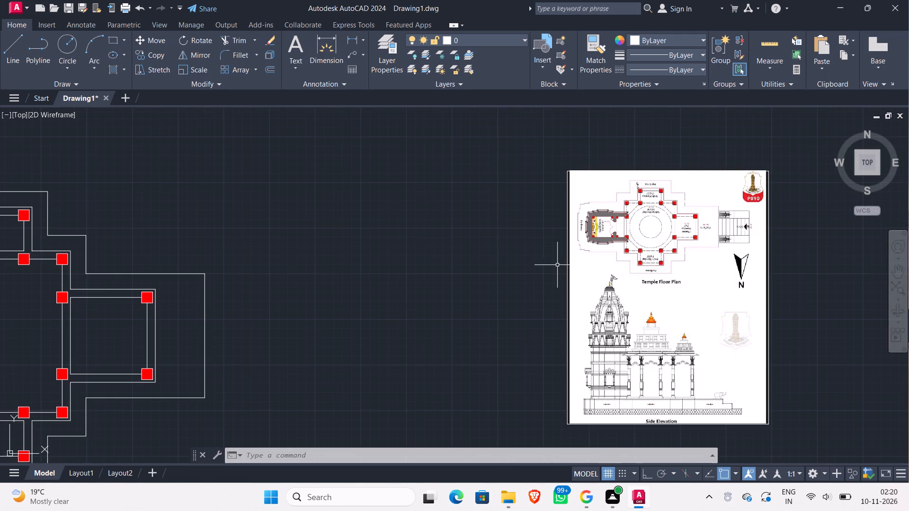
Compare the reference floor plan's Sabha Mandap, Ardh Mandap and Charan Mandap with the drawn plan for differences in the beam lines.
scroll(559, 264, down, 1)
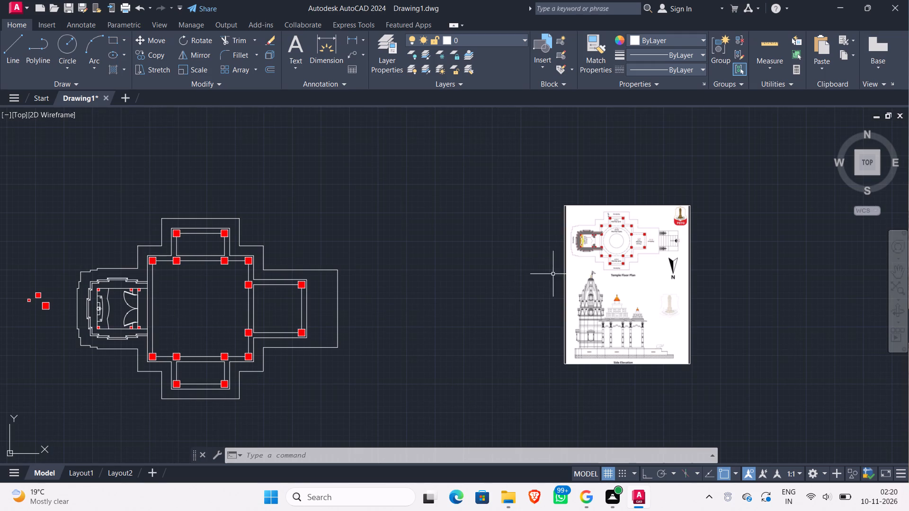
scroll(605, 254, up, 2)
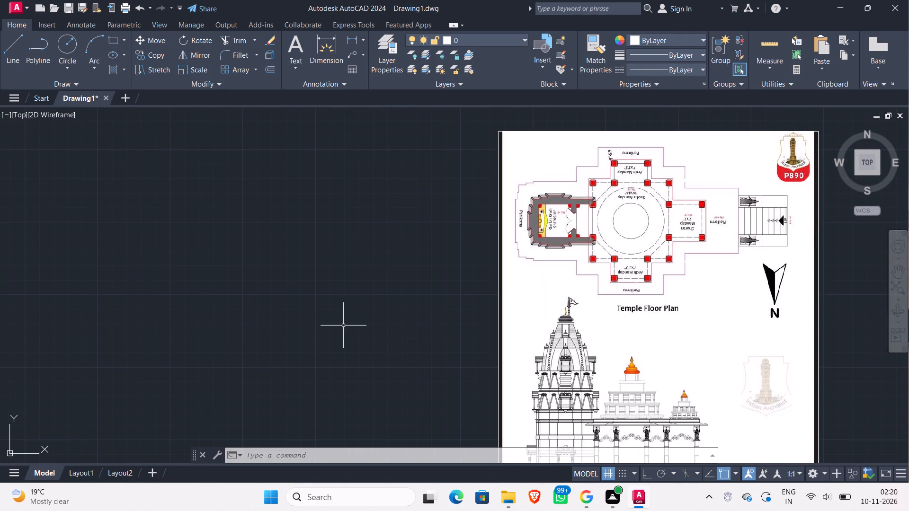
middle_drag(343, 326, 474, 353)
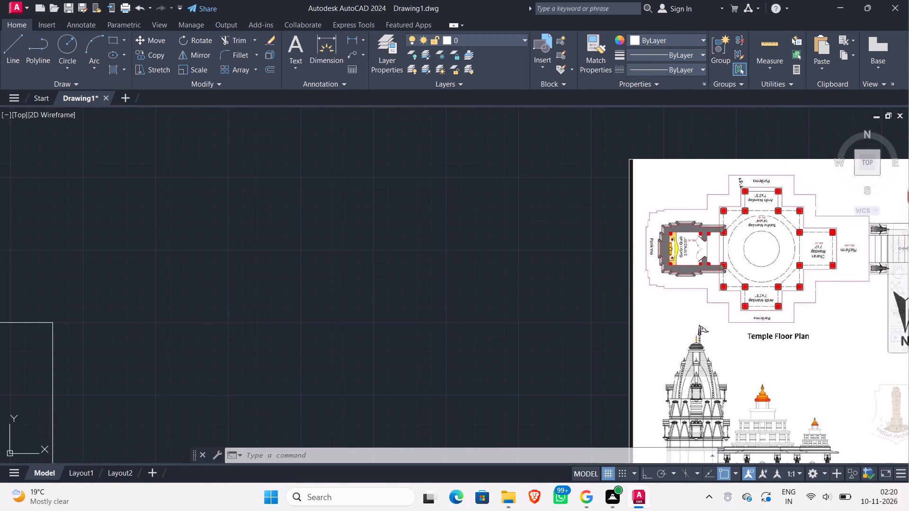
scroll(767, 243, up, 2)
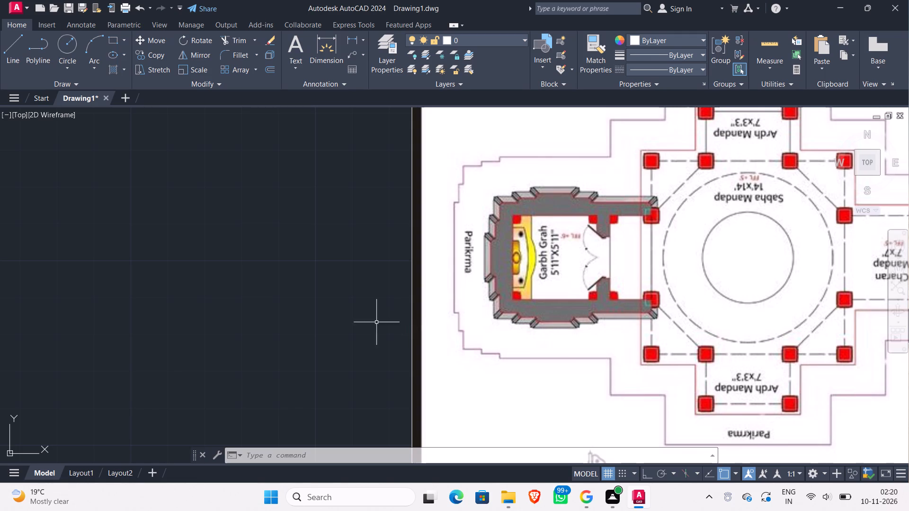
scroll(318, 288, down, 1)
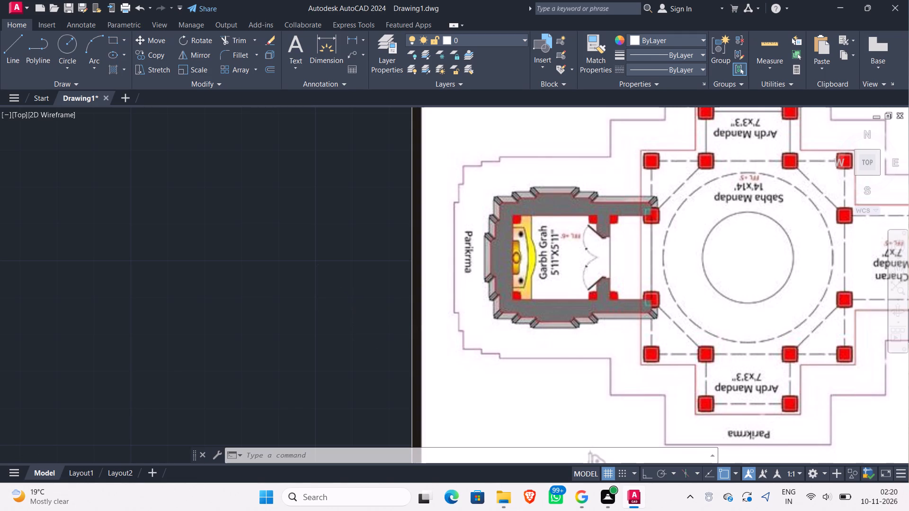
middle_drag(318, 288, 481, 322)
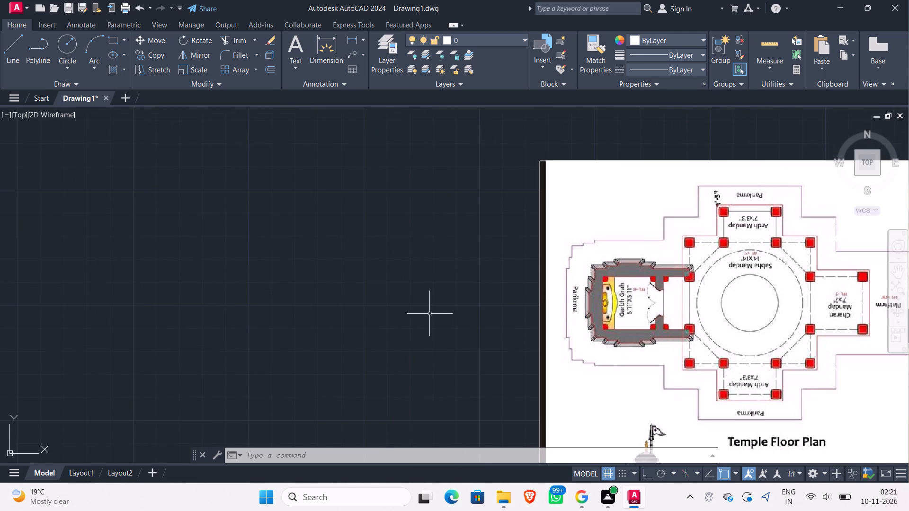
scroll(429, 313, down, 2)
middle_drag(405, 319, 425, 313)
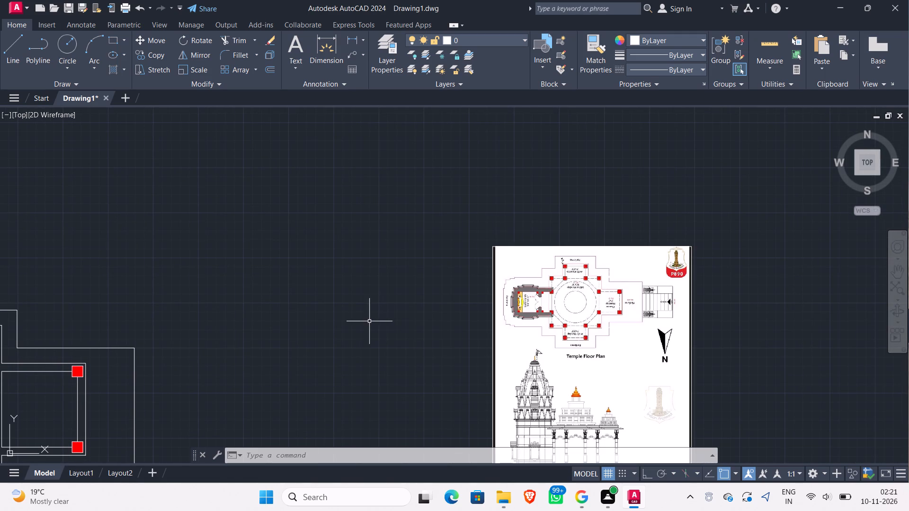
middle_drag(369, 321, 529, 273)
scroll(395, 296, down, 1)
scroll(591, 255, up, 3)
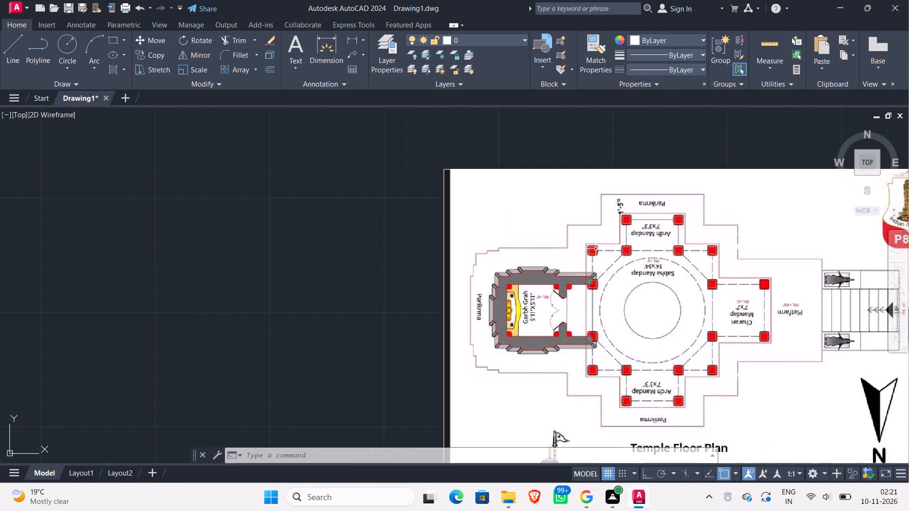
scroll(597, 248, up, 1)
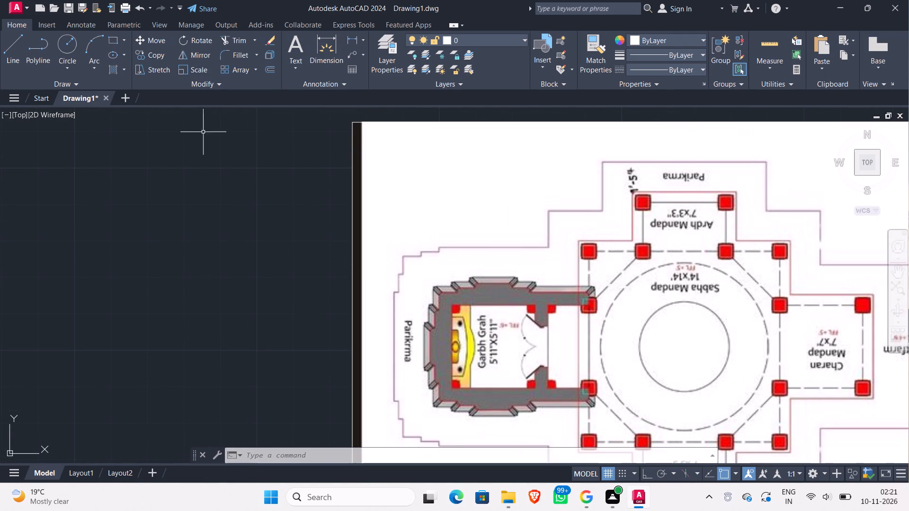
scroll(130, 202, down, 2)
middle_drag(130, 202, 757, 147)
scroll(432, 233, down, 1)
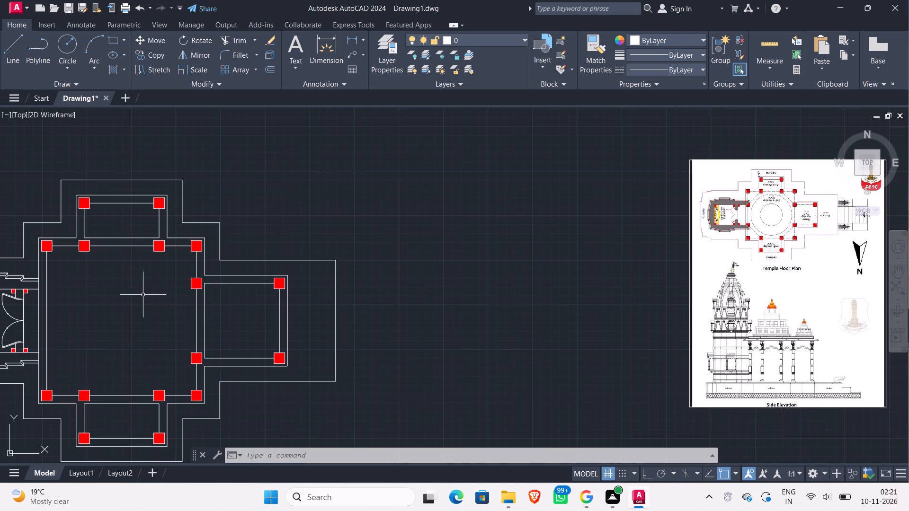
middle_drag(135, 270, 233, 291)
scroll(215, 270, up, 2)
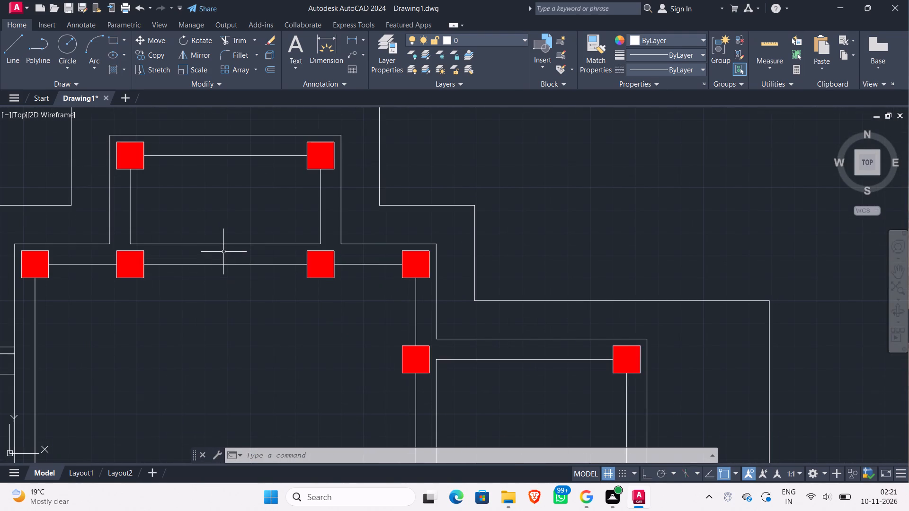
scroll(223, 253, down, 2)
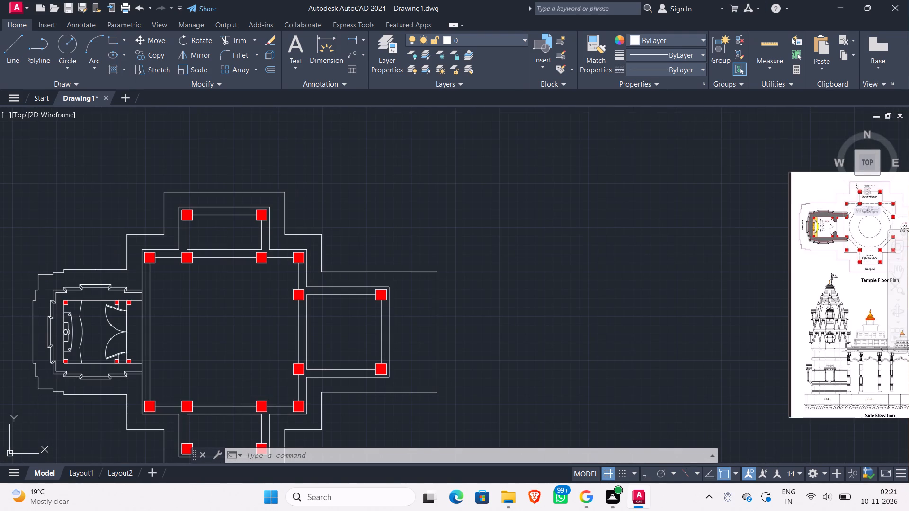
scroll(850, 207, up, 2)
middle_drag(869, 194, 766, 226)
scroll(789, 202, up, 3)
scroll(789, 201, down, 4)
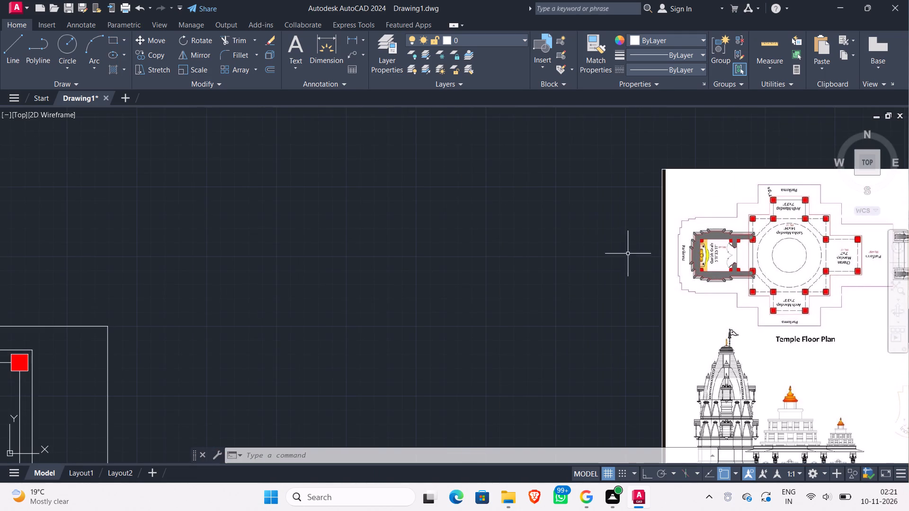
middle_drag(458, 259, 563, 247)
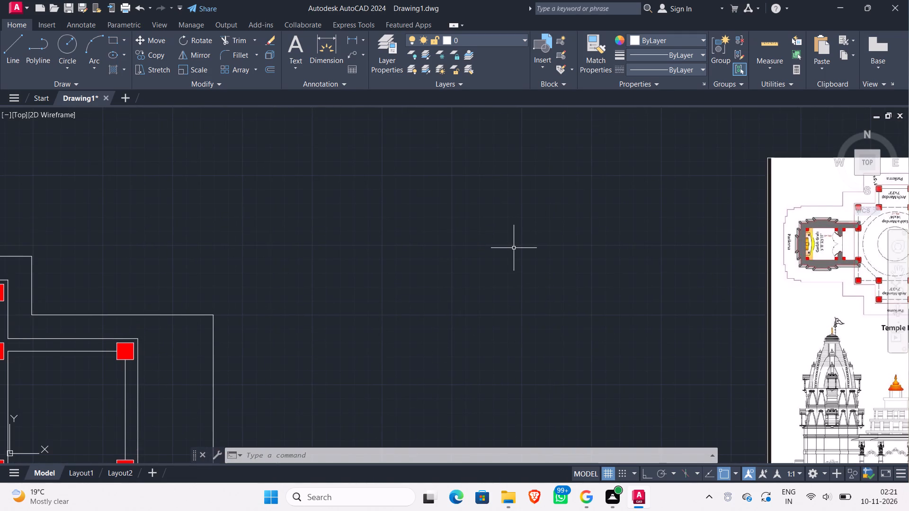
middle_drag(514, 248, 534, 247)
middle_drag(525, 253, 604, 247)
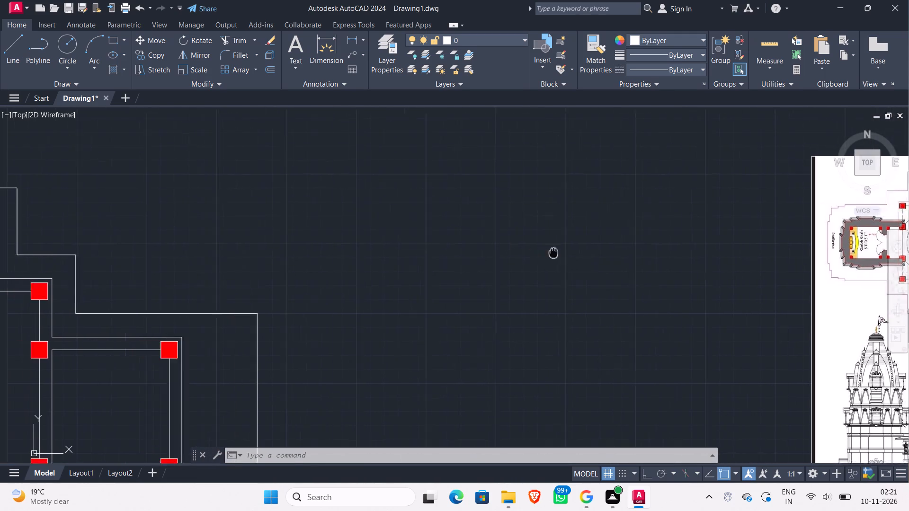
middle_drag(604, 247, 657, 241)
middle_drag(472, 249, 682, 187)
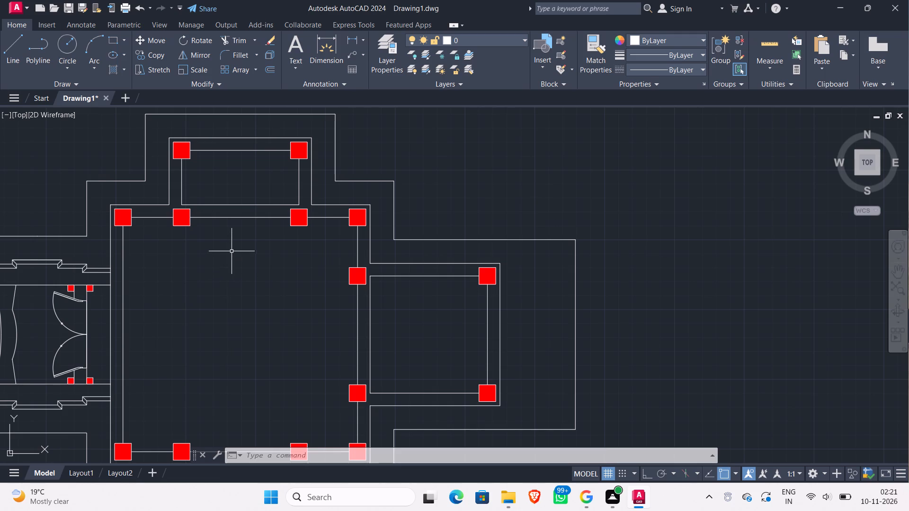
scroll(235, 257, up, 2)
scroll(236, 257, down, 2)
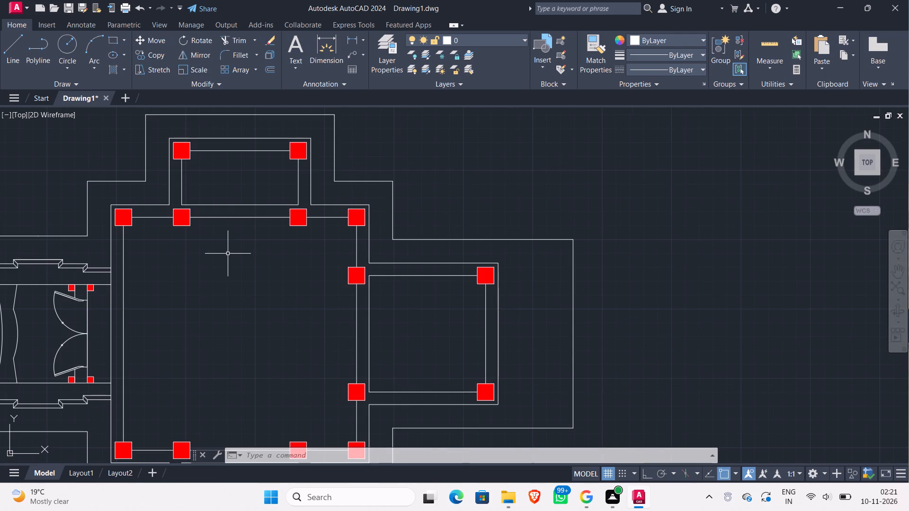
Draw two short vertical lines continuing the north Ardh Mandap's side beam lines to the centres of the Sabha Mandap columns below.
scroll(249, 254, up, 1)
middle_drag(250, 256, 254, 342)
scroll(258, 339, up, 1)
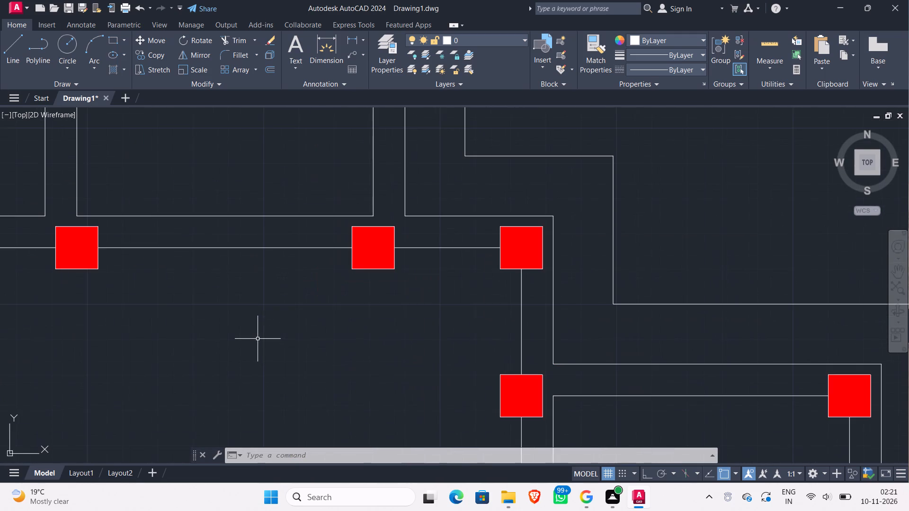
key(l)
key(Return)
scroll(259, 341, down, 1)
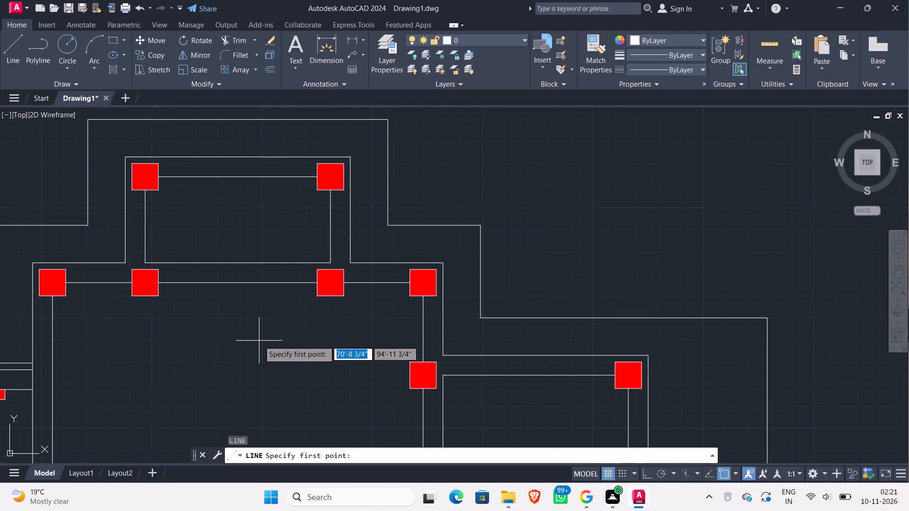
scroll(276, 332, up, 1)
click(362, 219)
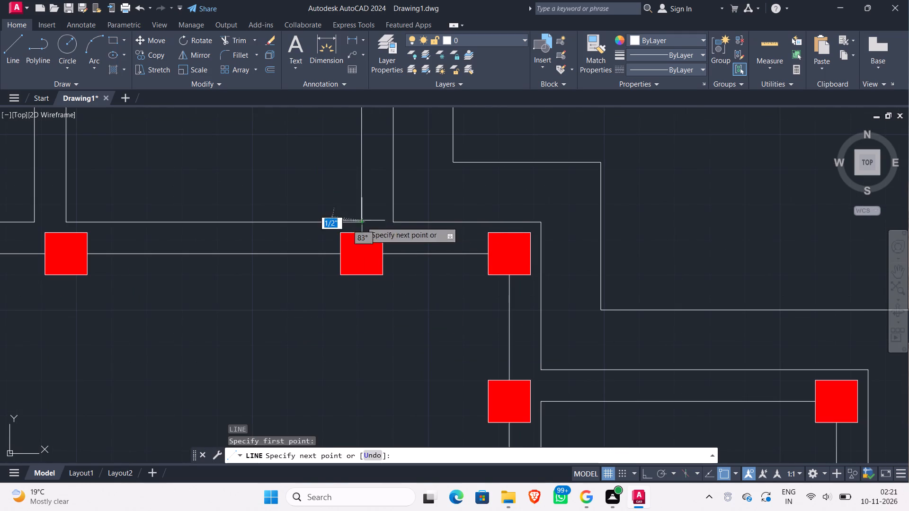
click(361, 252)
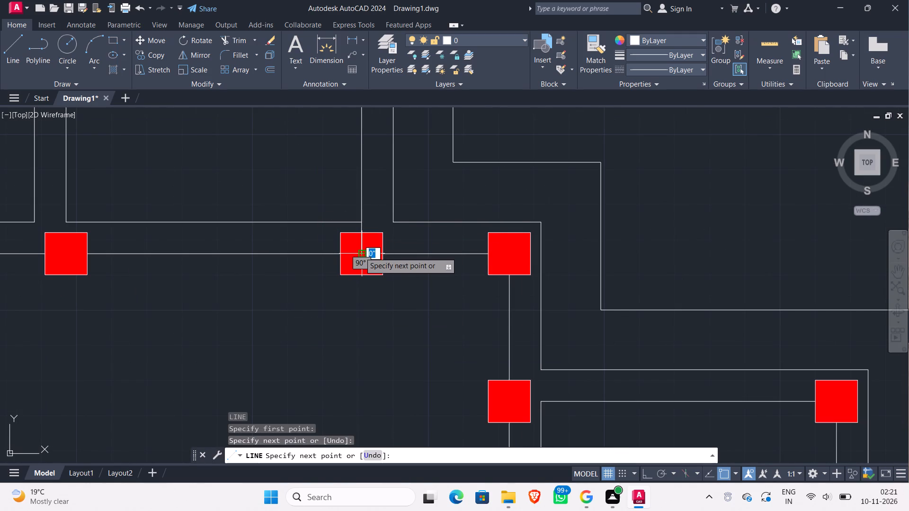
key(Escape)
key(Return)
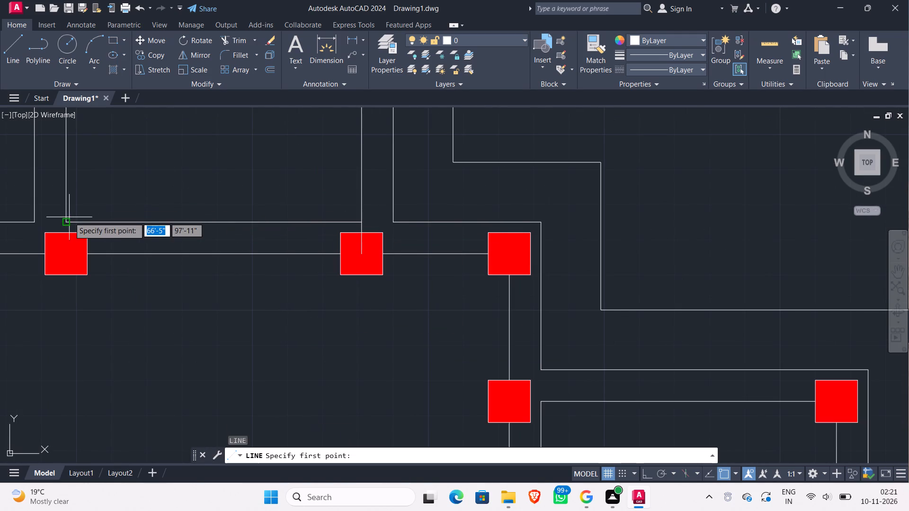
click(65, 220)
click(64, 255)
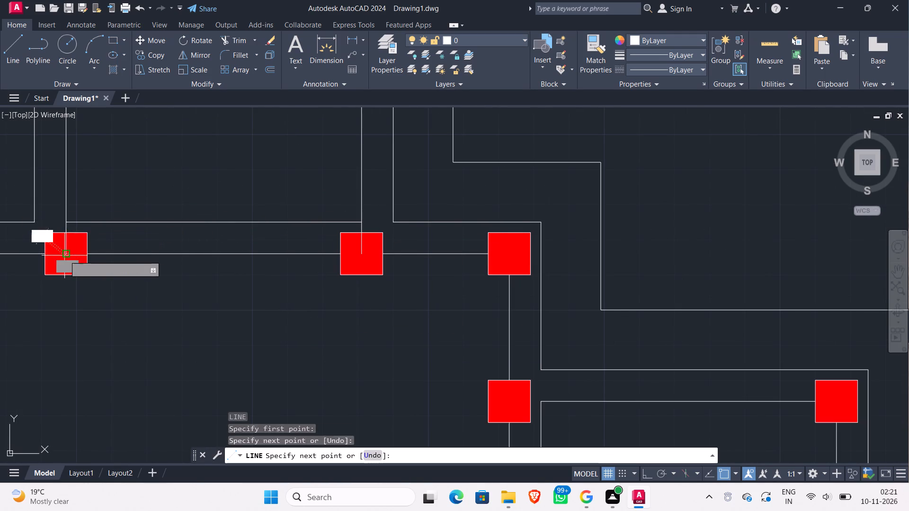
key(Escape)
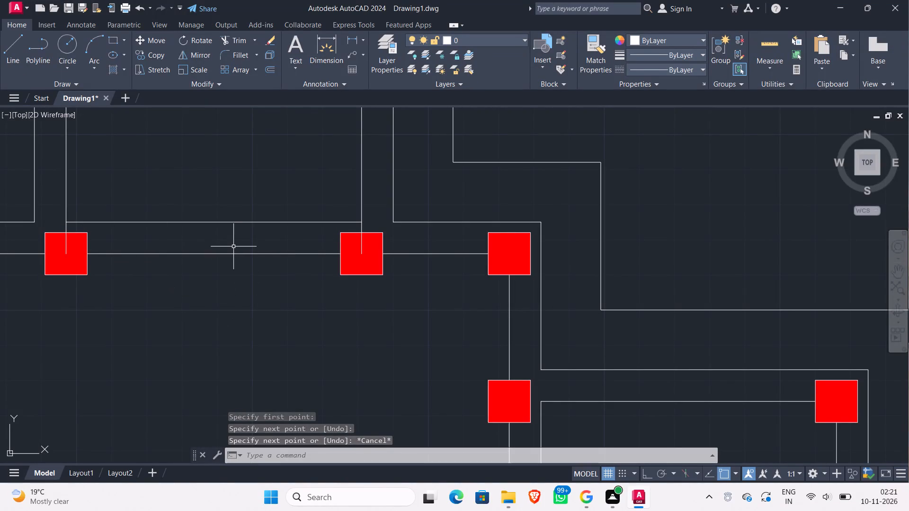
Trim away the horizontal line across the base of the north Ardh Mandap, between its two side beam lines.
text(tr)
key(Return)
key(Return)
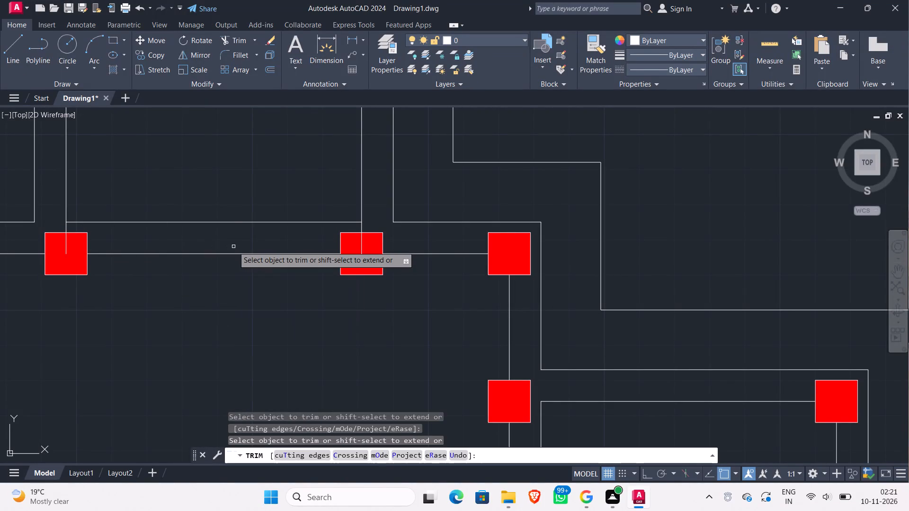
click(244, 234)
click(248, 202)
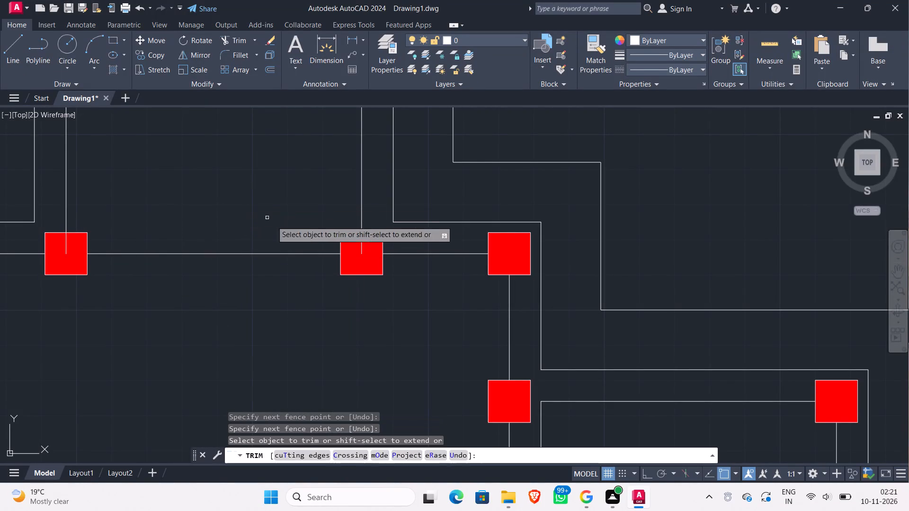
scroll(239, 323, down, 2)
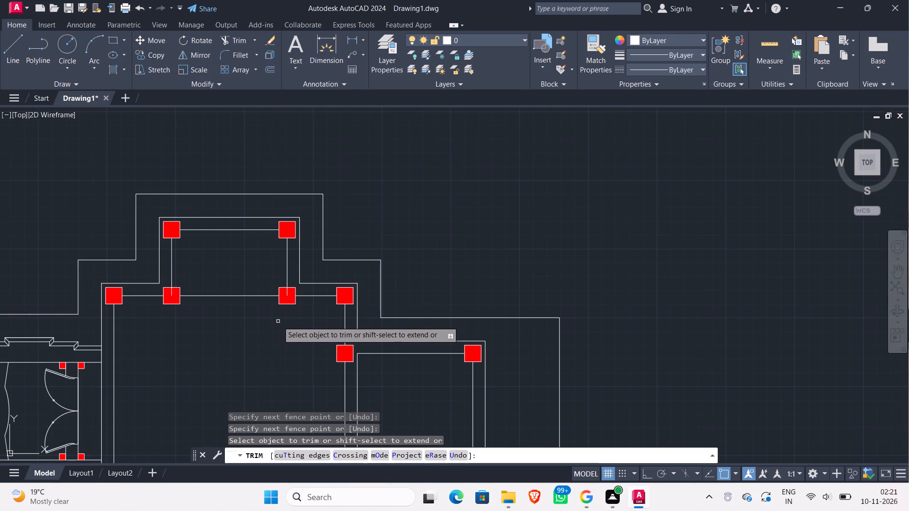
key(Escape)
Move the column at the north Ardh Mandap's southeast corner by its centre onto the intersection of the beam lines.
click(295, 311)
click(285, 301)
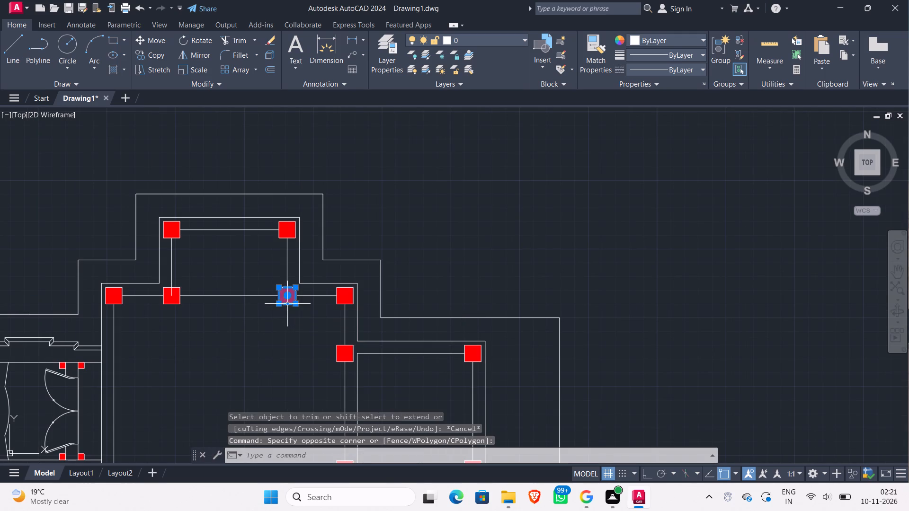
scroll(278, 326, up, 2)
middle_drag(283, 321, 260, 391)
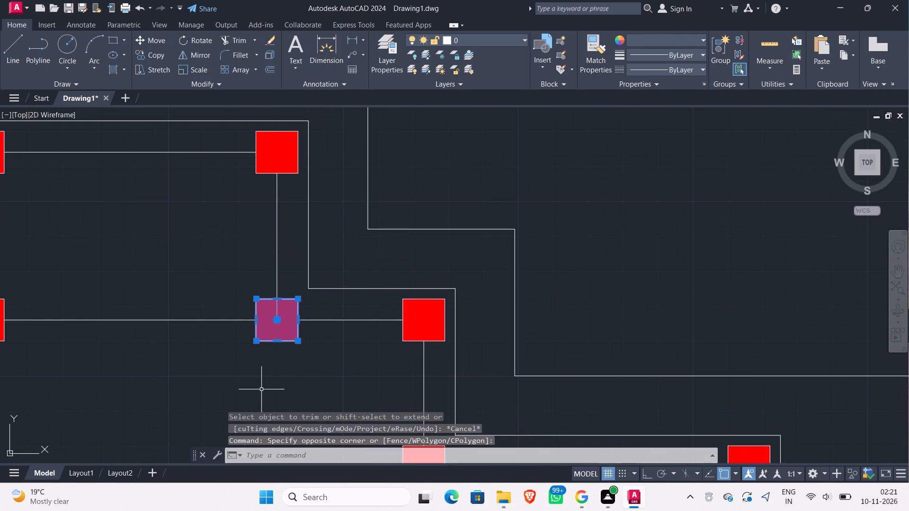
key(m)
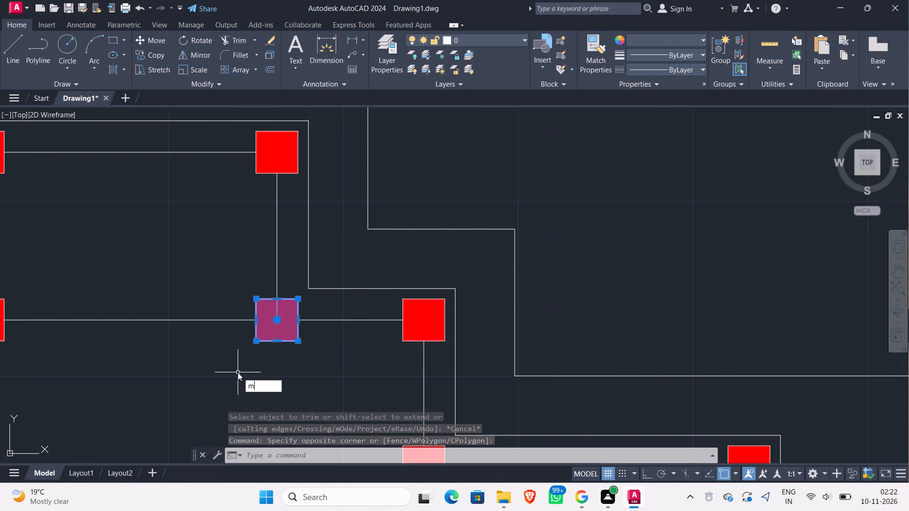
key(Return)
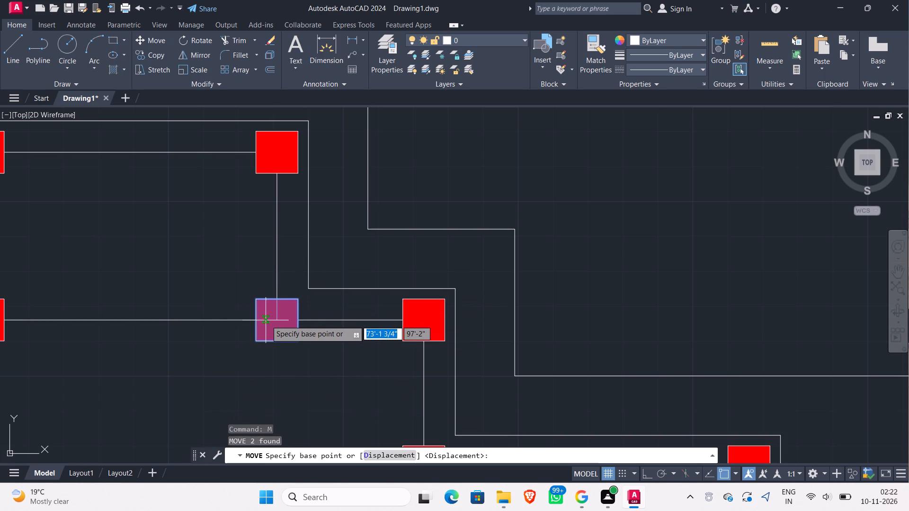
click(273, 319)
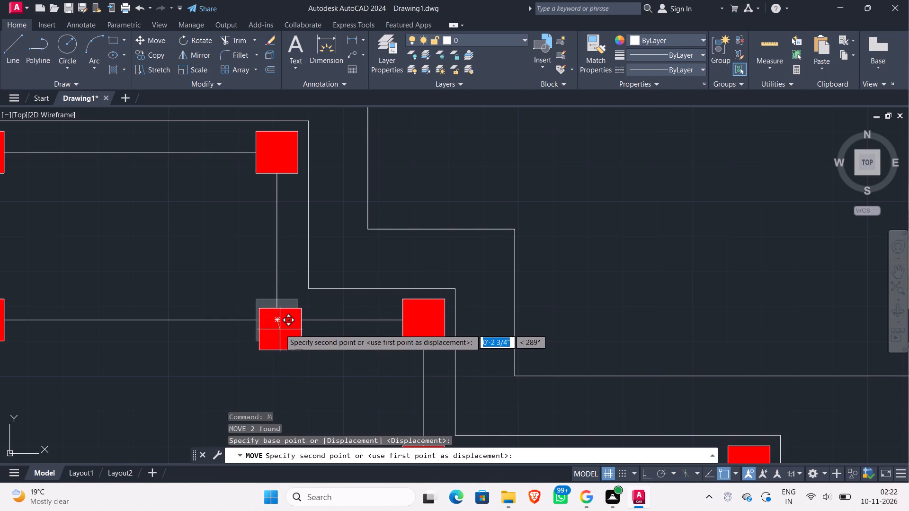
click(277, 319)
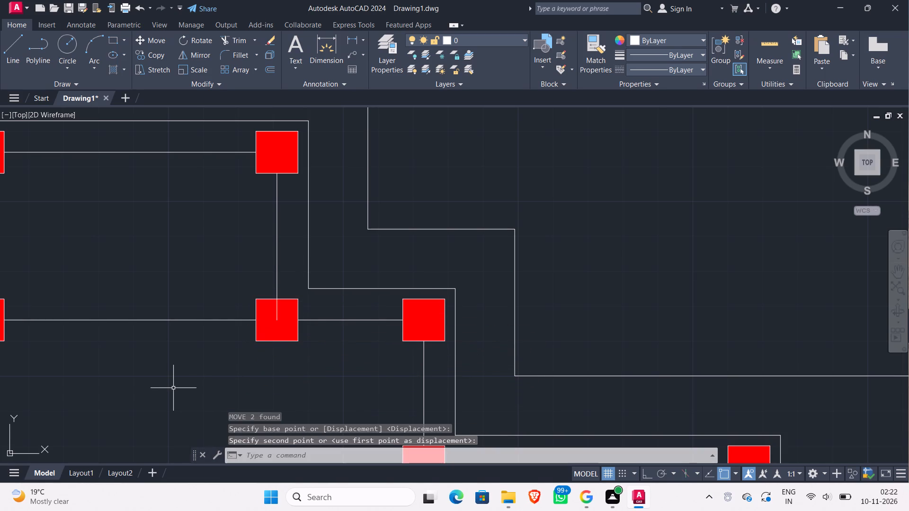
scroll(175, 385, down, 2)
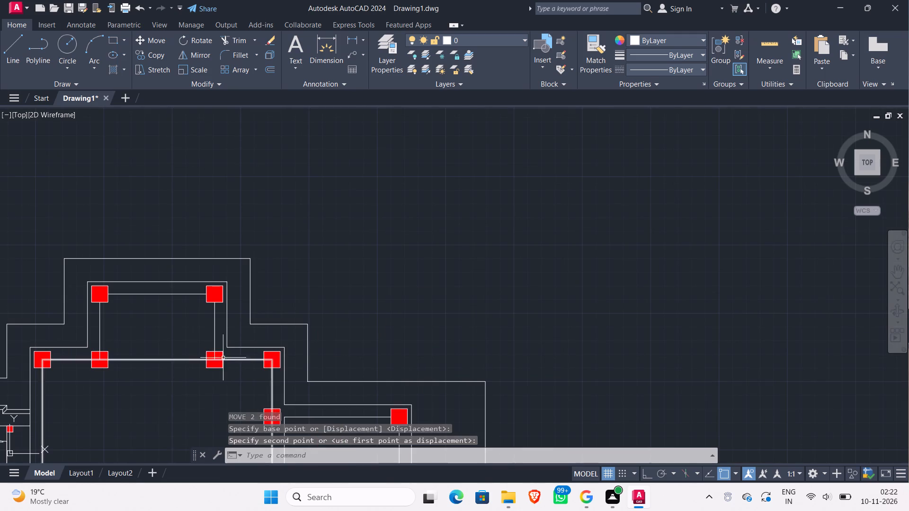
scroll(218, 354, up, 3)
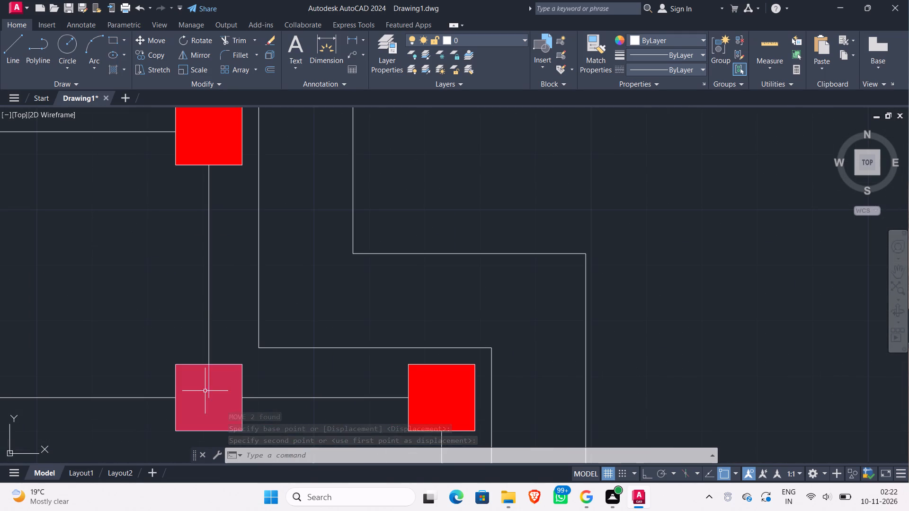
Delete the two short vertical lines that run into the columns at the base of the north Ardh Mandap.
scroll(130, 404, down, 1)
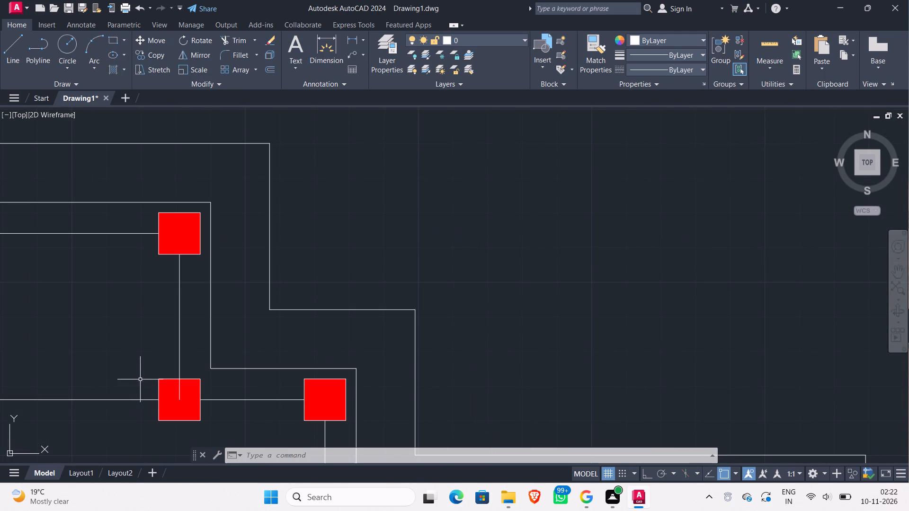
scroll(180, 393, up, 2)
click(177, 390)
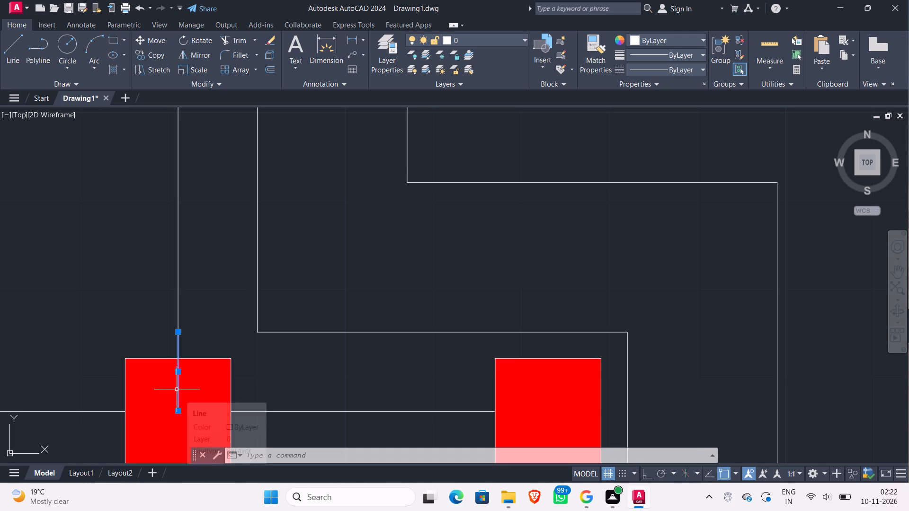
key(Delete)
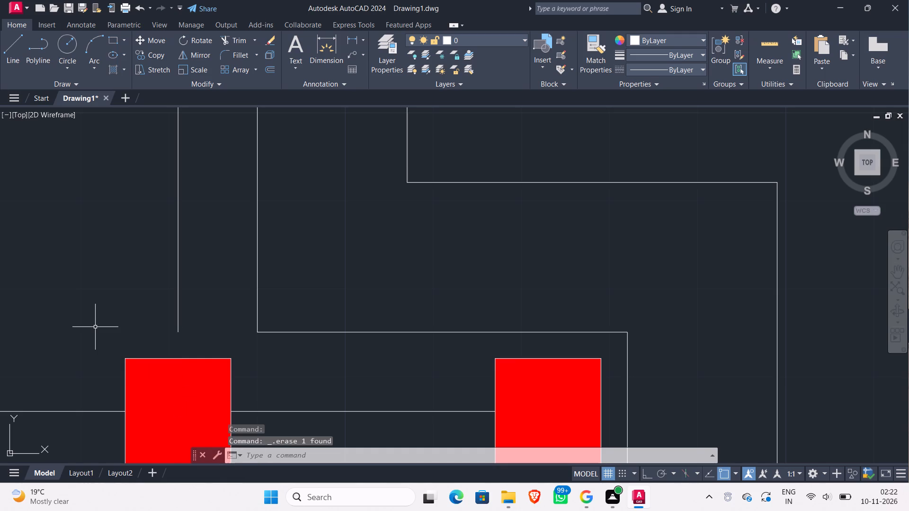
scroll(103, 343, down, 2)
middle_drag(103, 344, 506, 337)
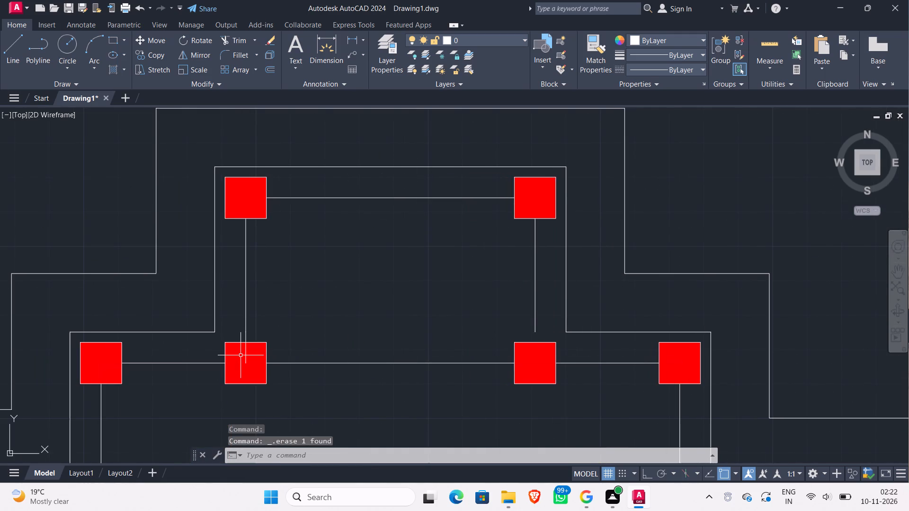
click(247, 355)
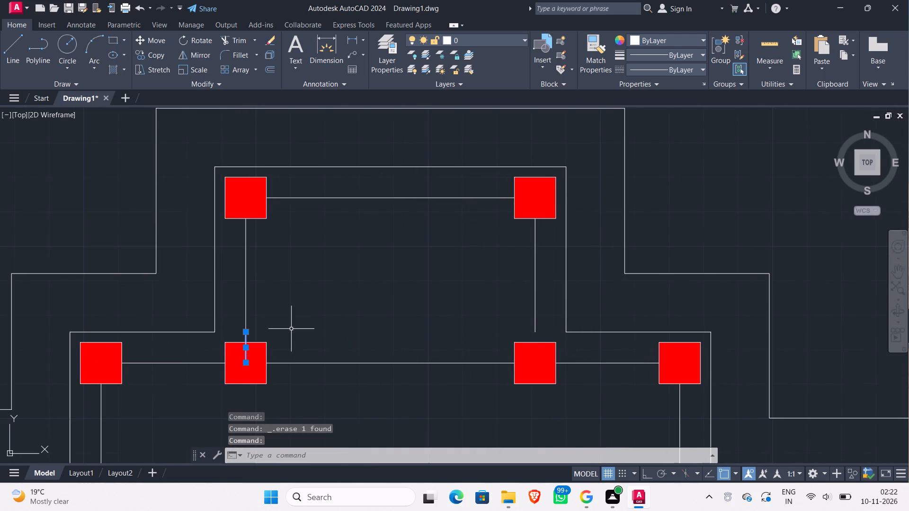
key(Delete)
Draw a short vertical line from the lower end of the north Ardh Mandap's east beam line to the top edge of the column below.
scroll(494, 333, up, 2)
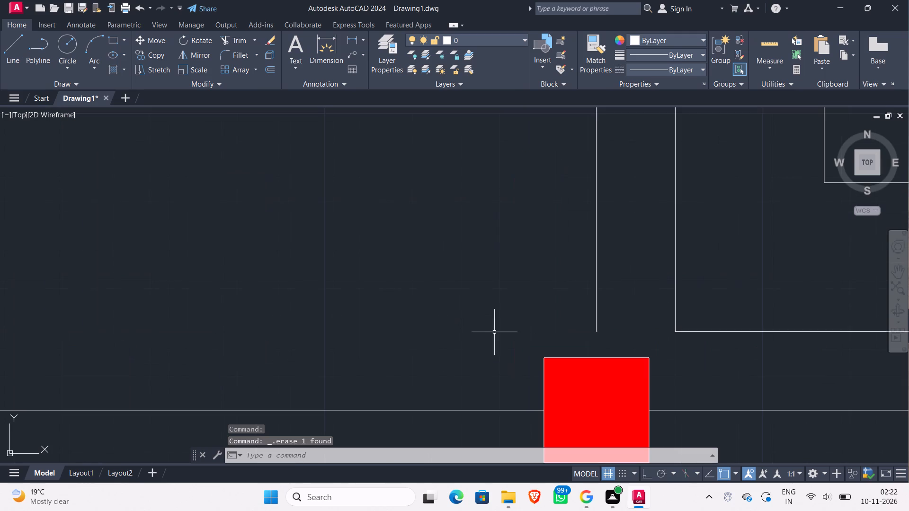
middle_drag(523, 335, 365, 338)
key(l)
key(Return)
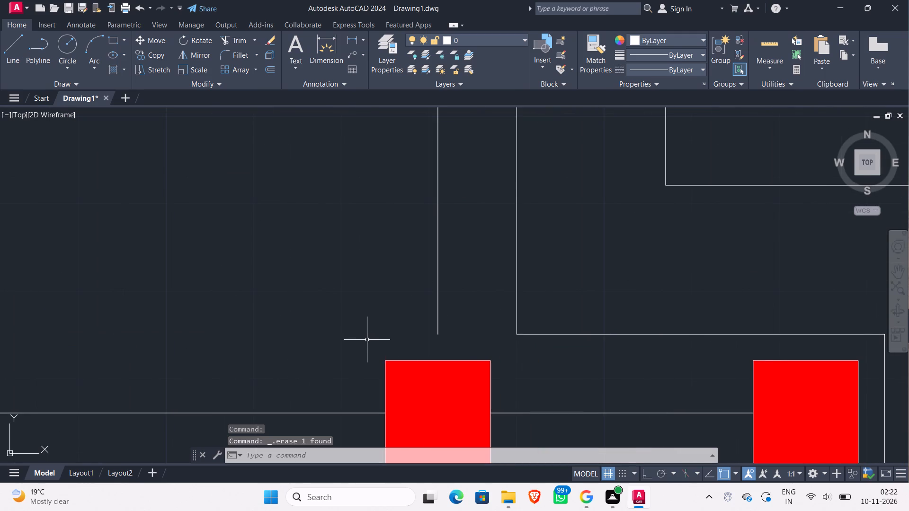
scroll(435, 339, up, 3)
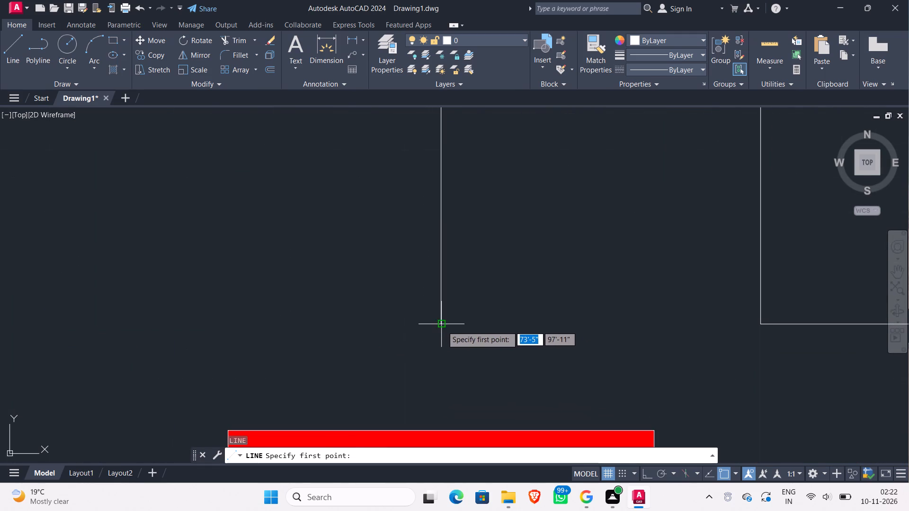
click(441, 324)
click(441, 430)
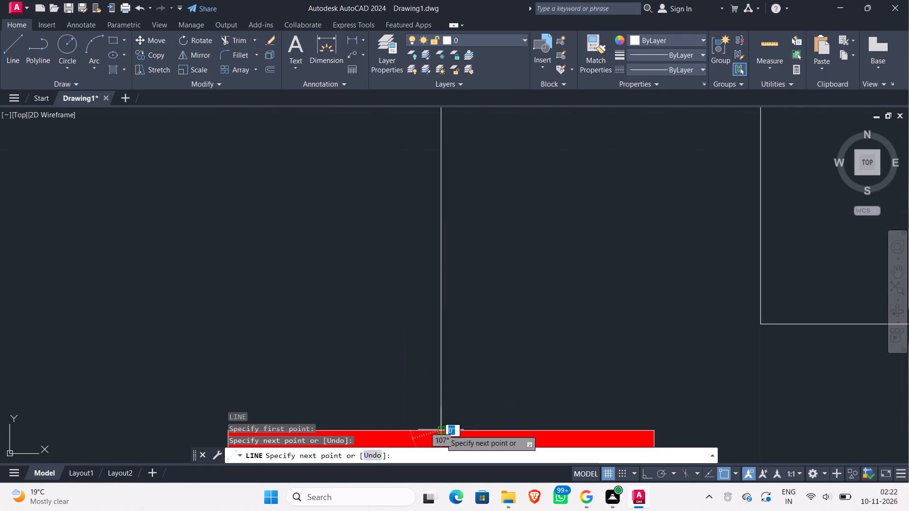
key(Escape)
Draw a short vertical line from the lower end of the north Ardh Mandap's west beam line to the top edge of the column below.
scroll(277, 374, down, 1)
middle_drag(277, 374, 438, 330)
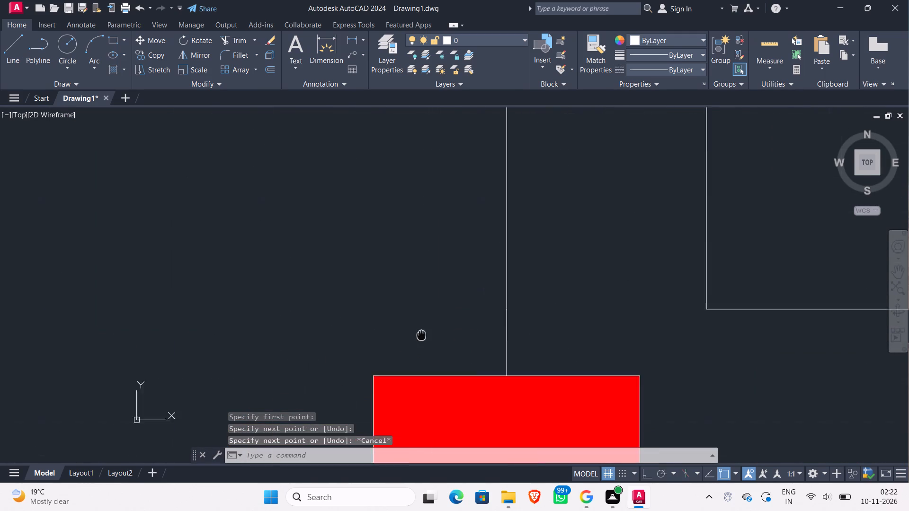
middle_drag(438, 330, 439, 330)
key(l)
key(Return)
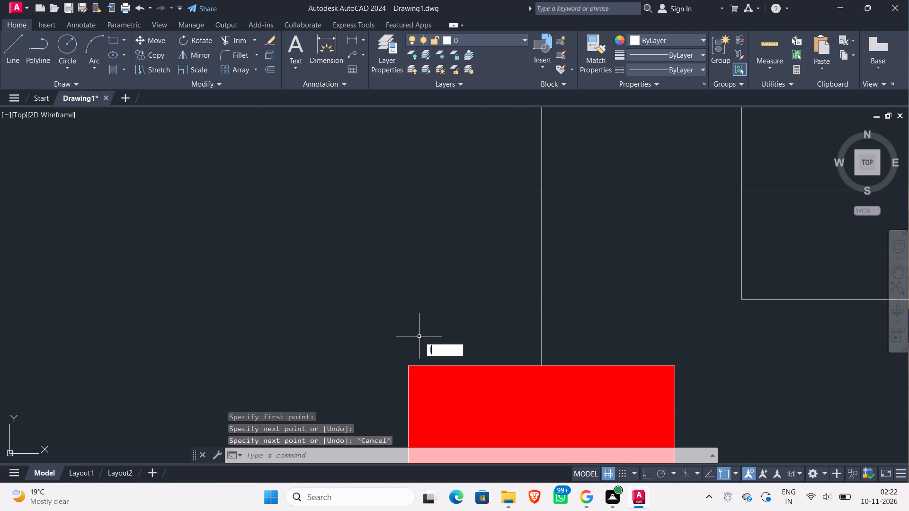
scroll(256, 340, down, 2)
middle_drag(256, 340, 752, 292)
scroll(141, 281, up, 2)
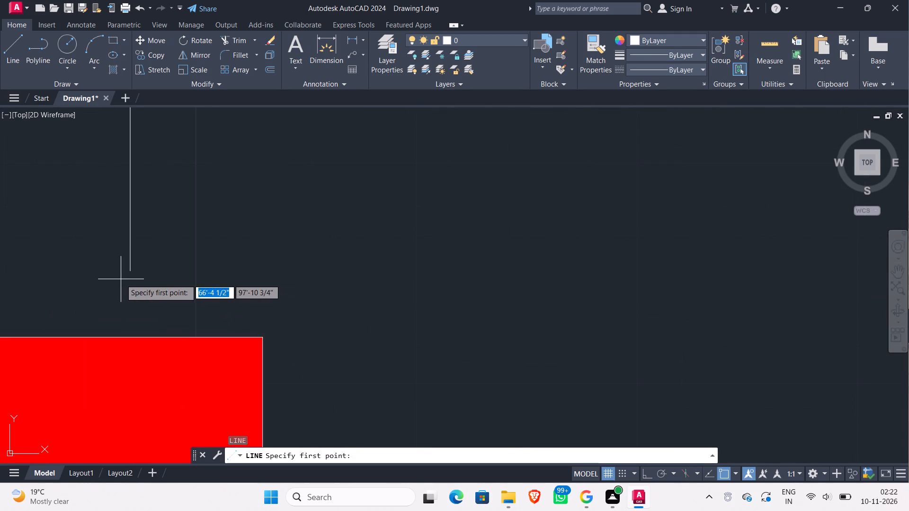
click(131, 268)
click(133, 335)
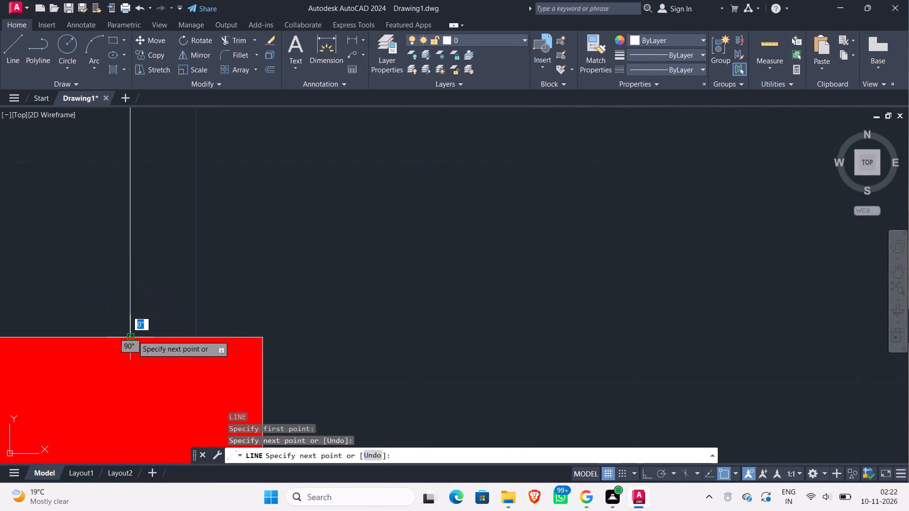
key(Escape)
Draw a vertical line about 3" long from the south Ardh Mandap's east beam line up to the bottom edge of the column above.
scroll(357, 304, down, 2)
middle_drag(465, 328, 297, 273)
scroll(293, 271, down, 3)
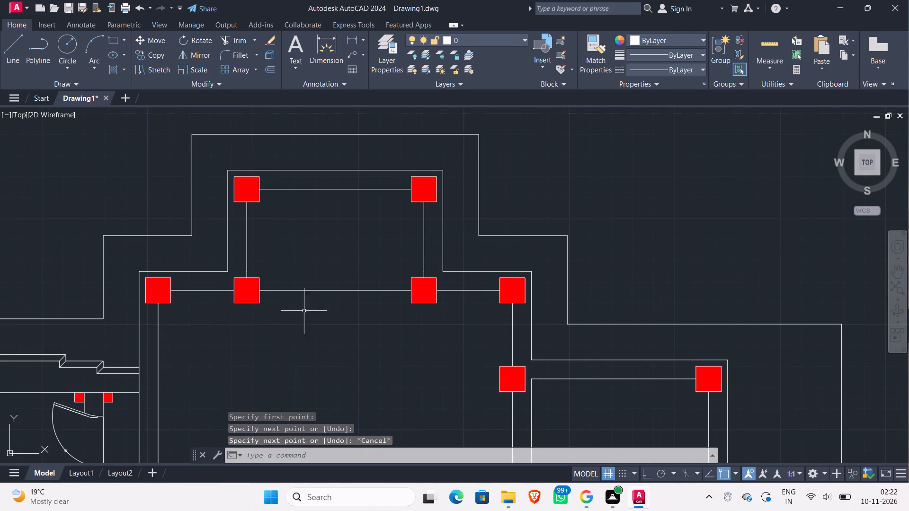
middle_drag(435, 369, 387, 259)
scroll(388, 268, down, 2)
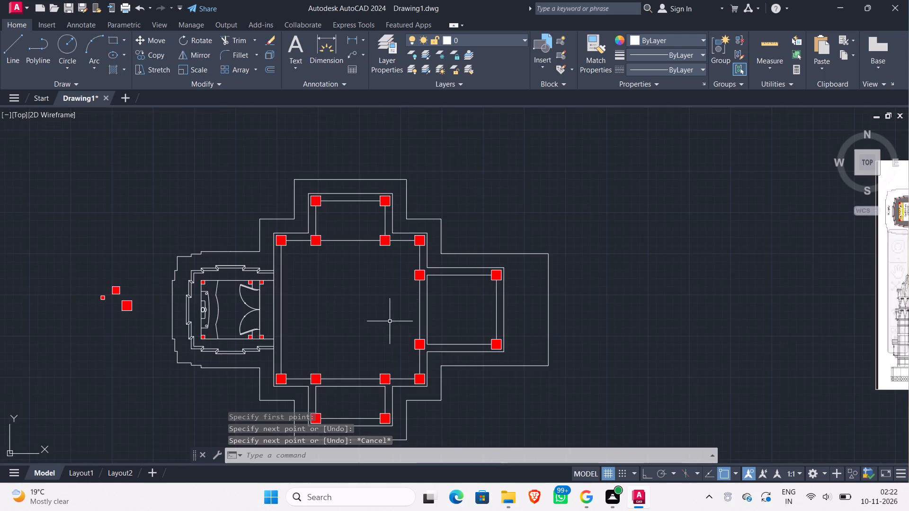
middle_drag(390, 321, 388, 229)
scroll(359, 287, up, 4)
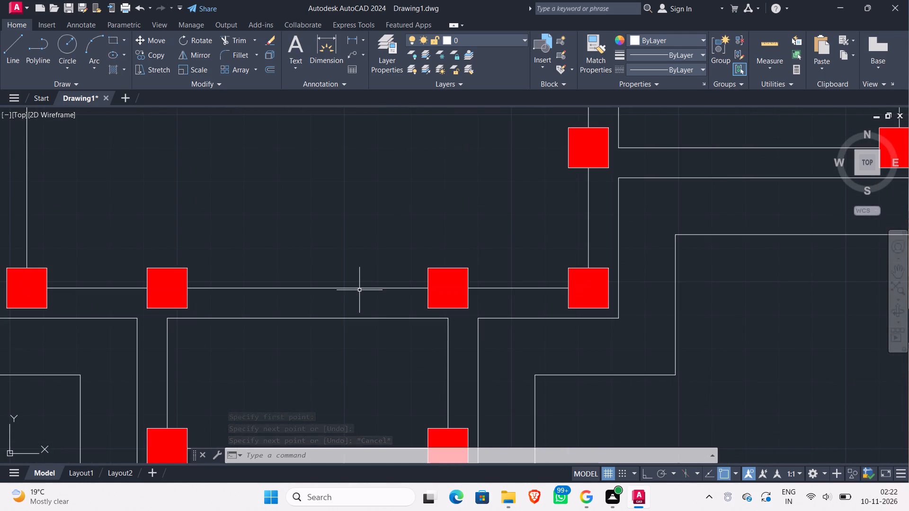
key(l)
key(Return)
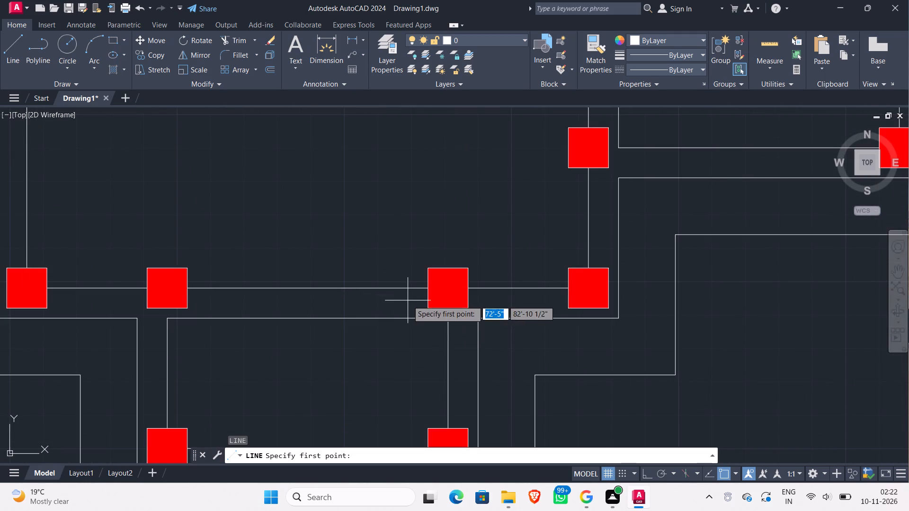
scroll(445, 312, up, 1)
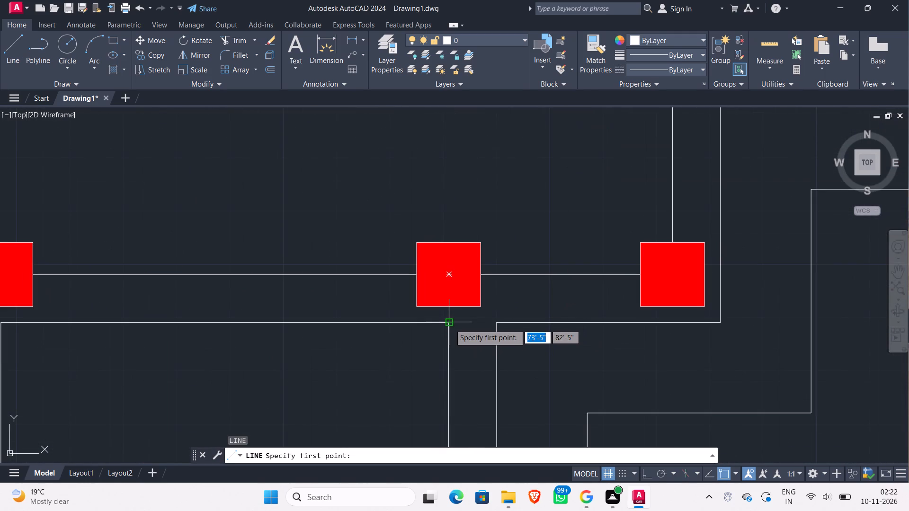
click(450, 324)
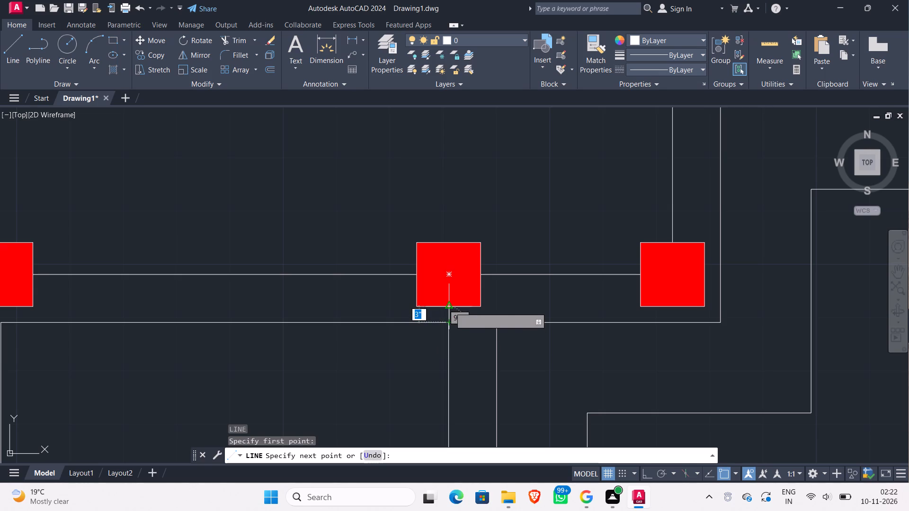
click(449, 306)
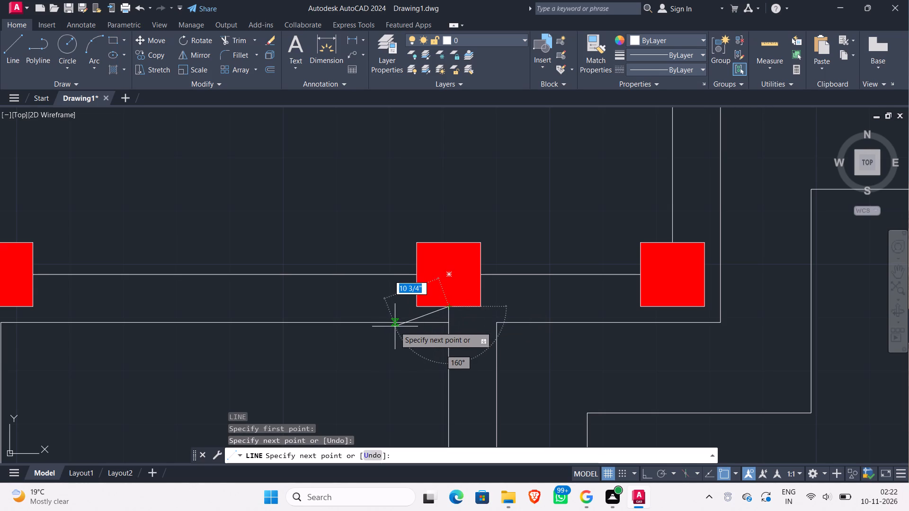
key(Escape)
Draw a short vertical line from the south Ardh Mandap's west beam line up to the bottom edge of the column above.
key(Return)
middle_drag(141, 364, 293, 363)
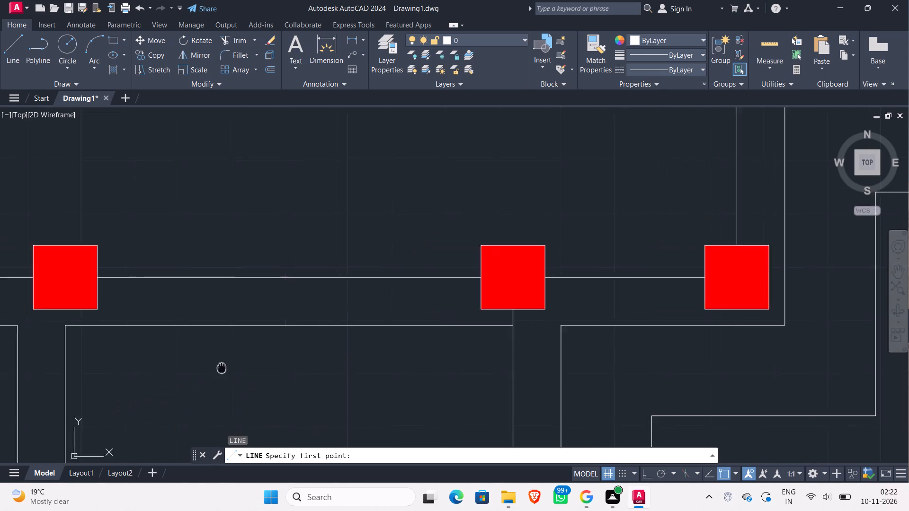
middle_drag(293, 363, 317, 361)
scroll(195, 319, up, 3)
click(125, 327)
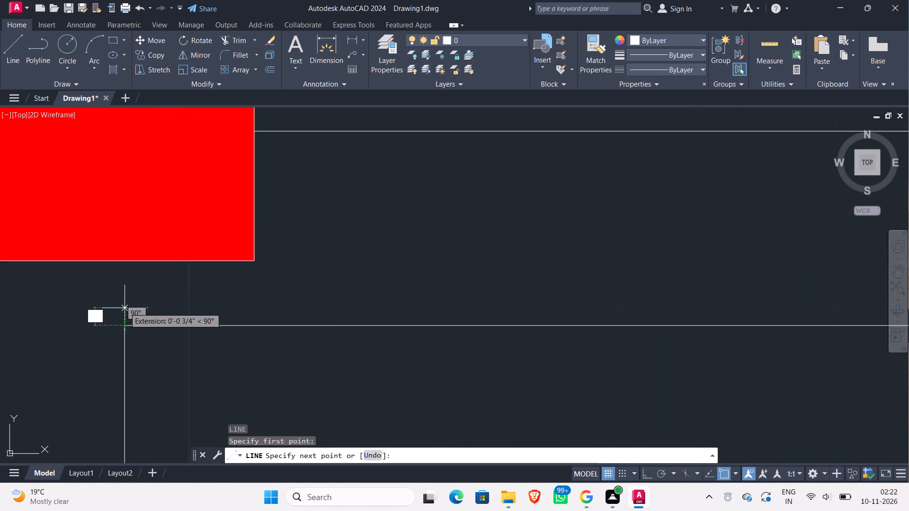
click(125, 260)
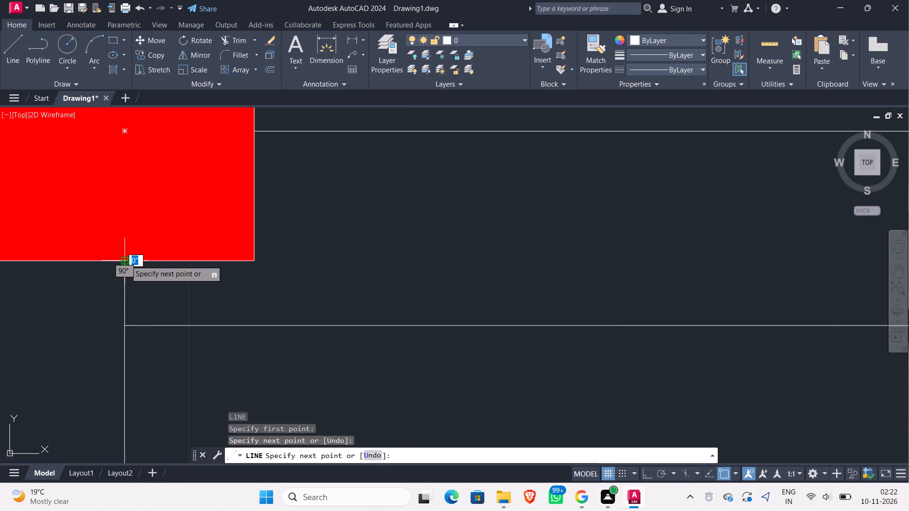
key(Escape)
Trim away the horizontal line across the top of the south Ardh Mandap, between its two side beam lines.
key(t)
key(r)
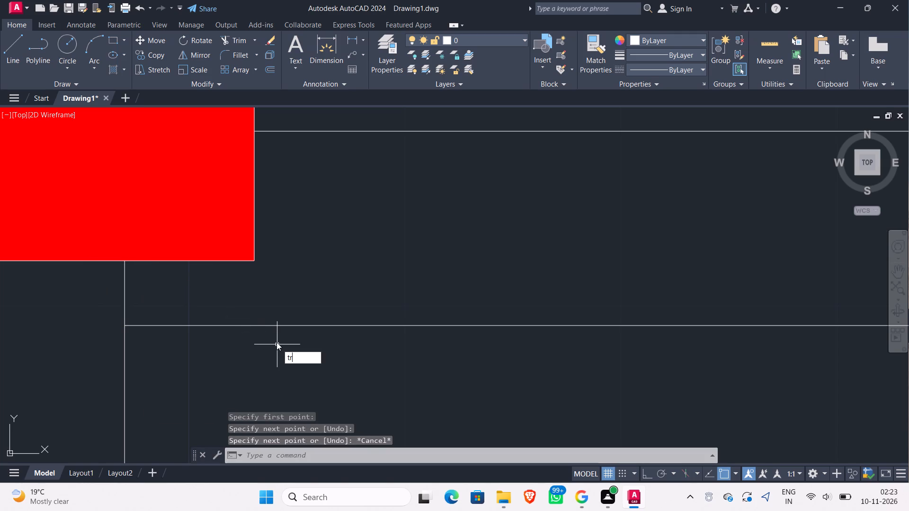
key(Return)
key(Return)
click(326, 345)
click(348, 301)
scroll(376, 300, down, 3)
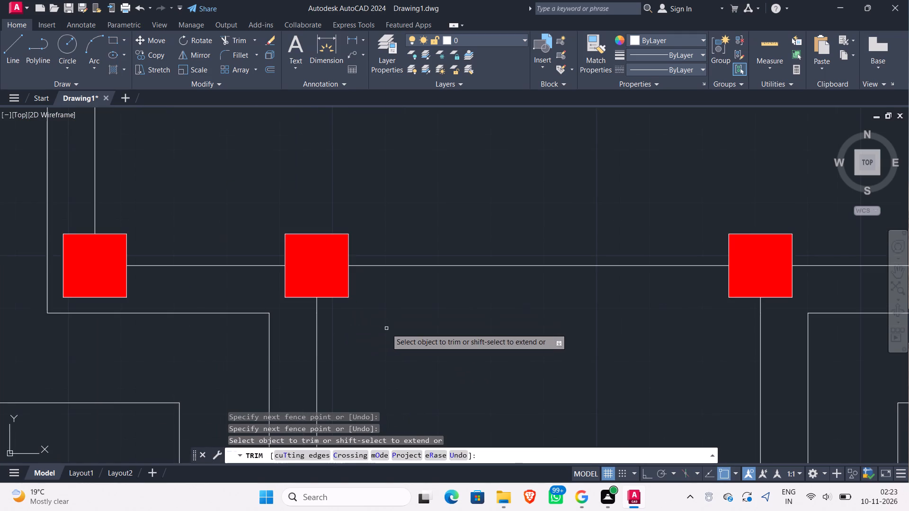
key(Escape)
Examine the beam lines around the Sabha Mandap in the reference temple floor plan.
scroll(396, 321, down, 4)
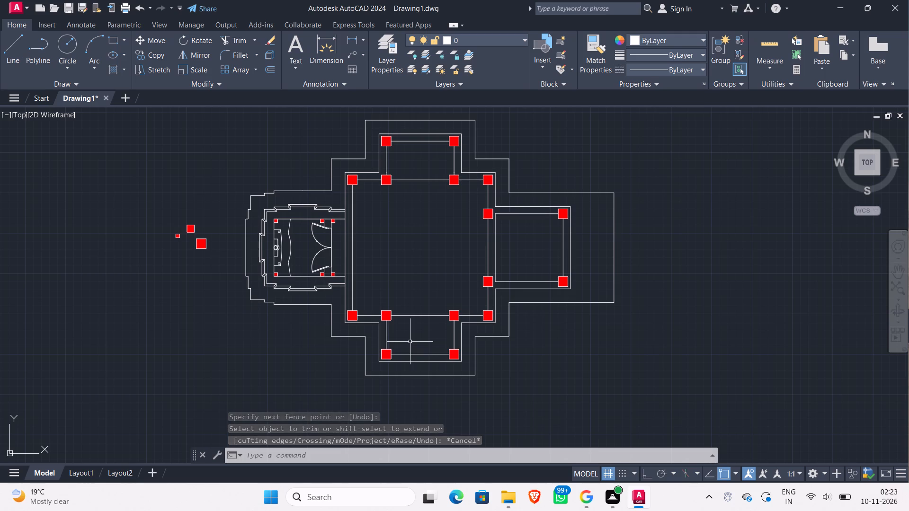
middle_drag(417, 335, 261, 361)
scroll(262, 361, down, 1)
scroll(659, 286, up, 3)
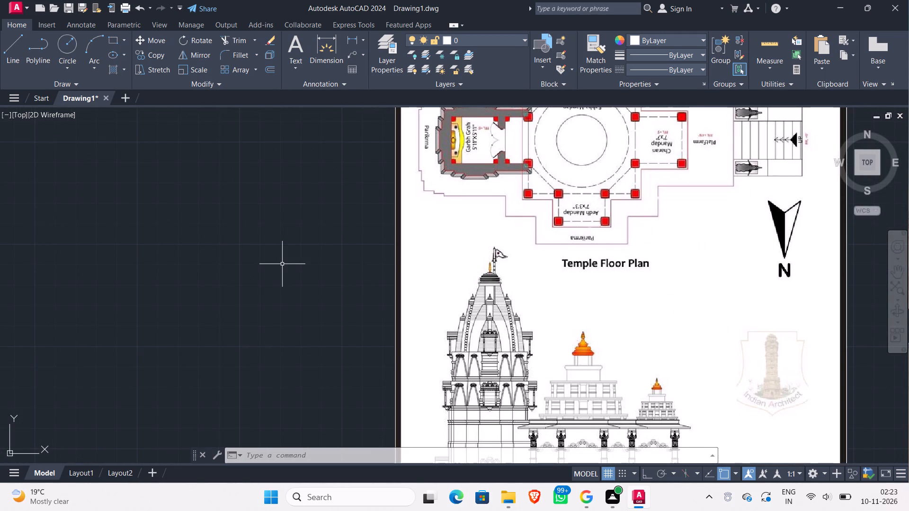
middle_drag(282, 264, 354, 312)
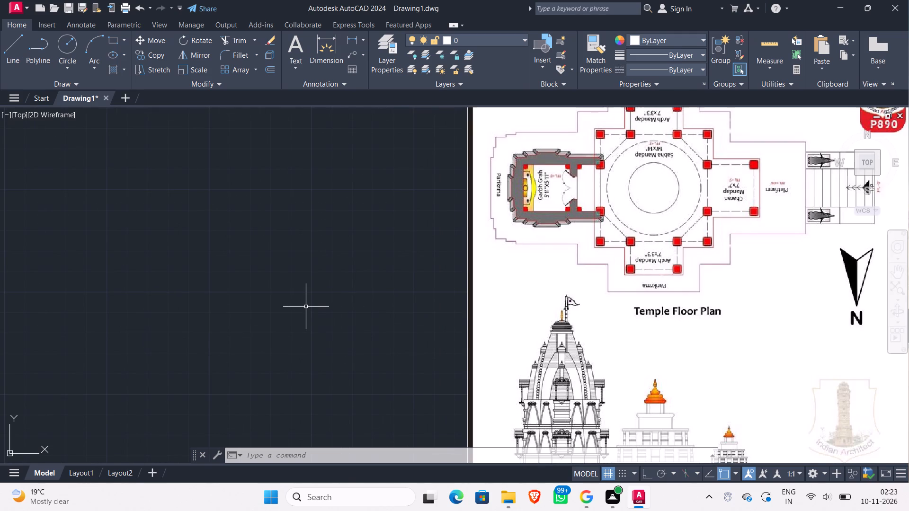
middle_drag(307, 306, 484, 304)
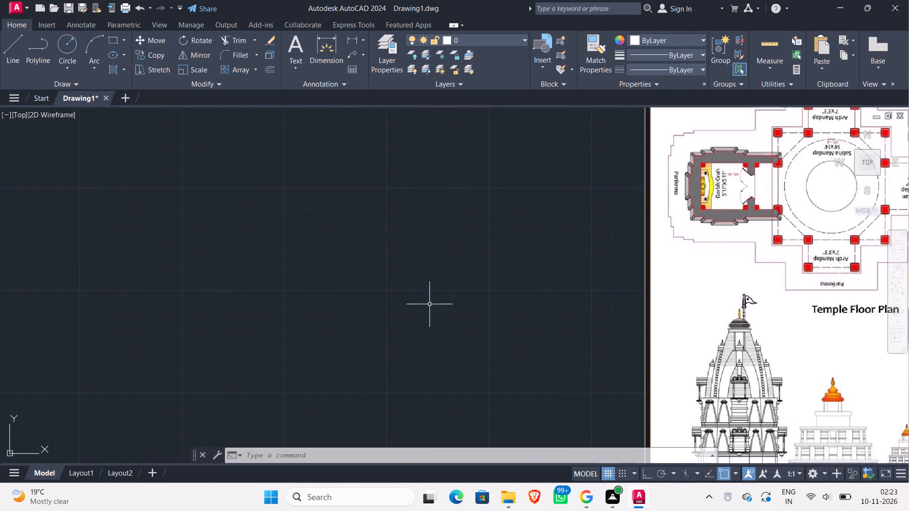
Draw a diagonal beam line from the north Ardh Mandap's southeast column to the Charan Mandap's northwest column, between their facing corners.
scroll(429, 304, down, 2)
middle_drag(313, 325, 588, 291)
scroll(302, 303, up, 1)
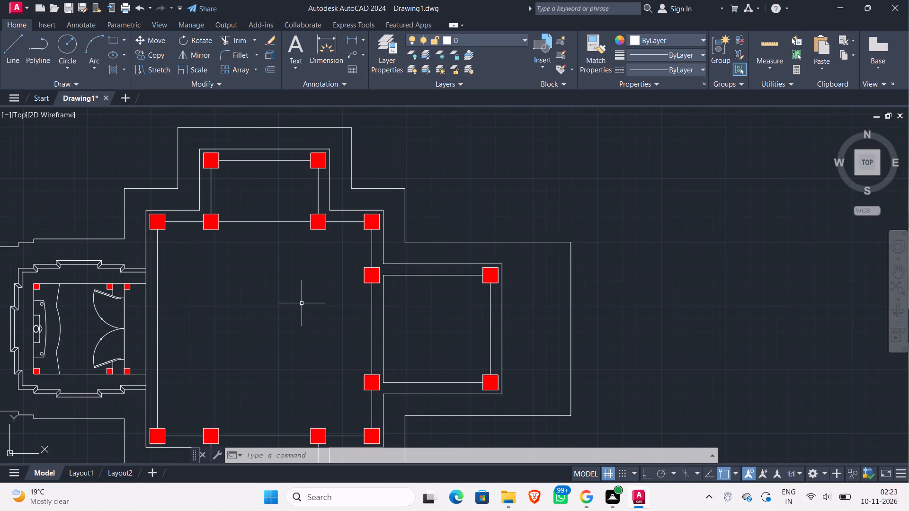
key(l)
key(Return)
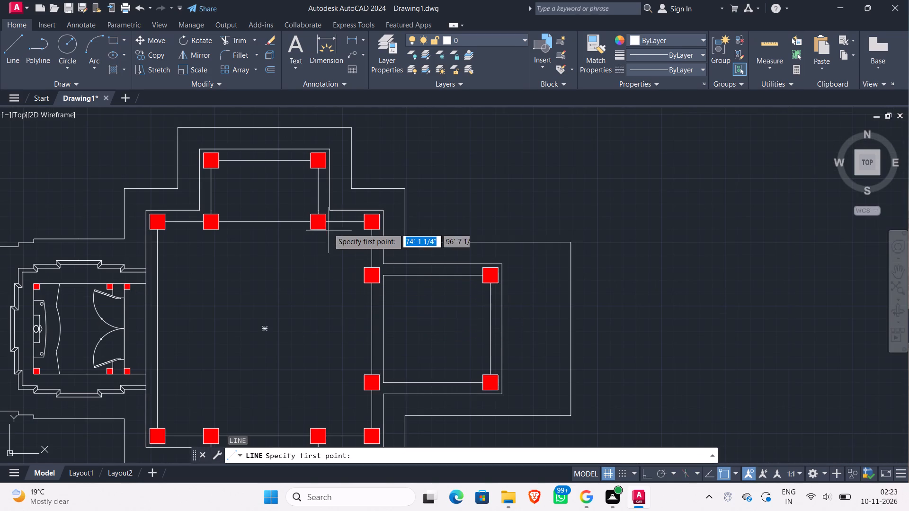
click(323, 232)
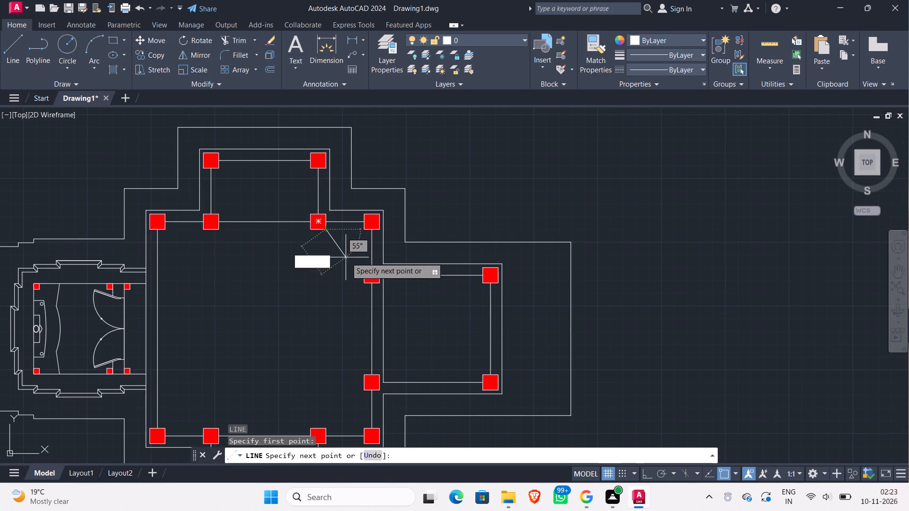
click(363, 271)
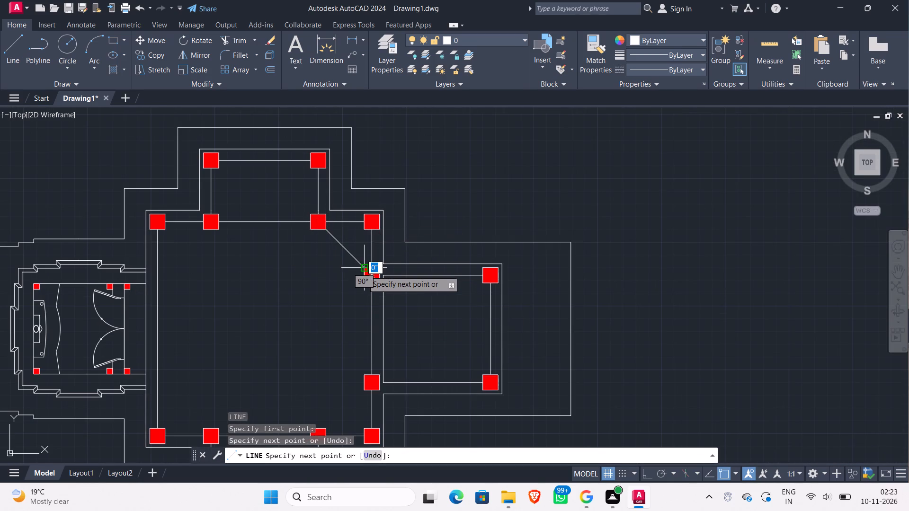
key(Escape)
Draw a diagonal beam line from the Charan Mandap's southwest column to the south Ardh Mandap's northeast column, between their facing corners.
key(Return)
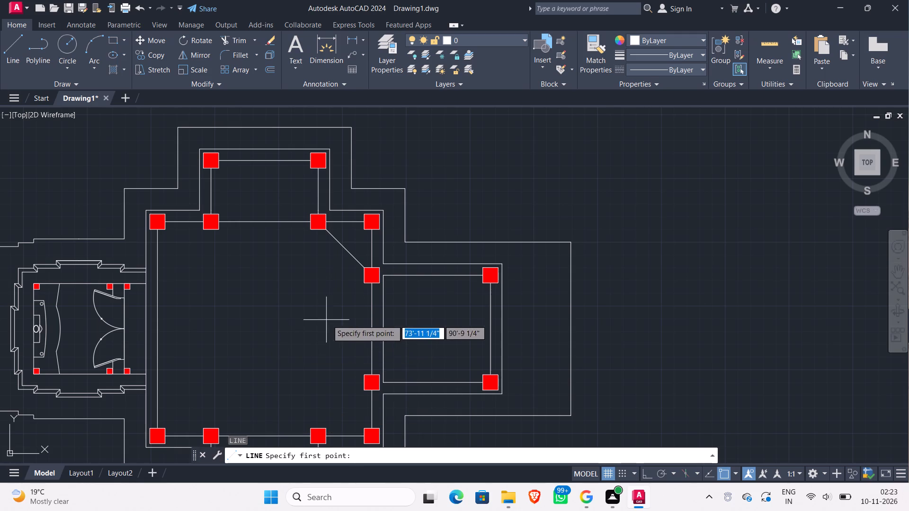
click(363, 392)
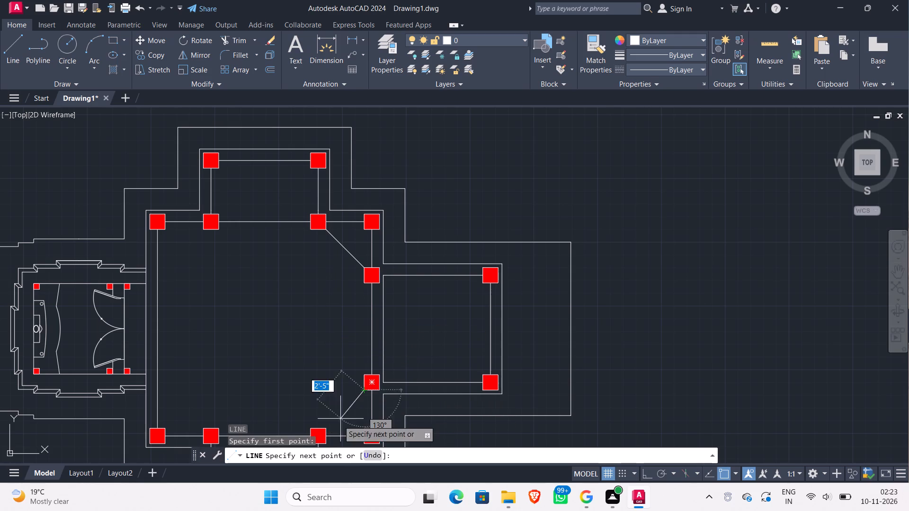
click(325, 426)
key(Escape)
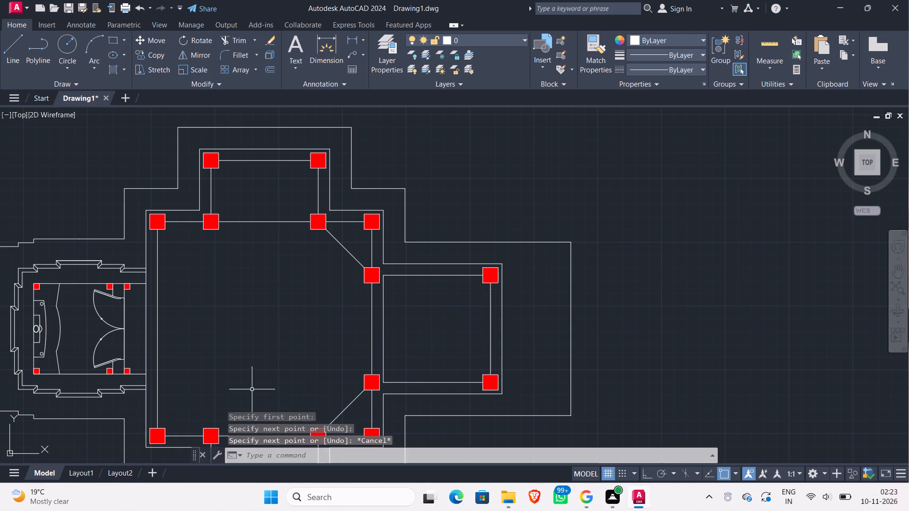
Compare the Sabha Mandap's west side and its remaining diagonal beams with the reference temple floor plan.
key(Return)
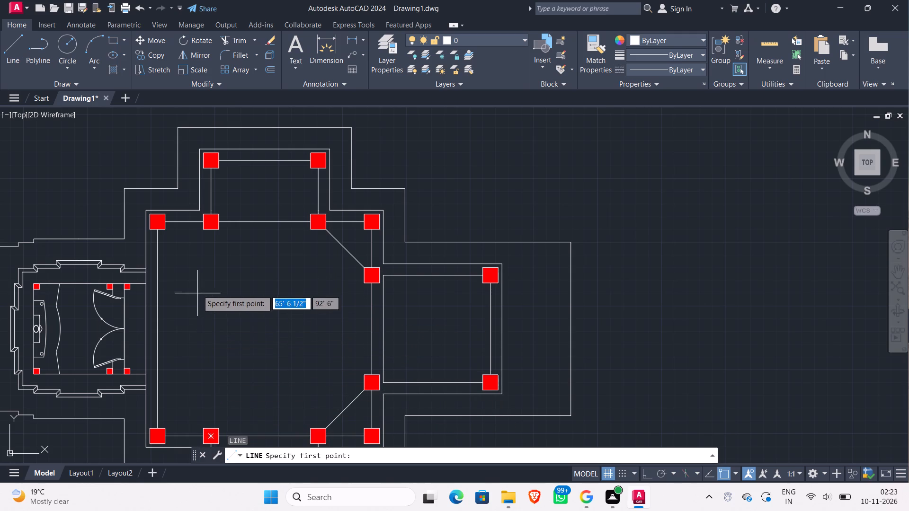
scroll(232, 308, down, 1)
middle_drag(234, 307, 120, 301)
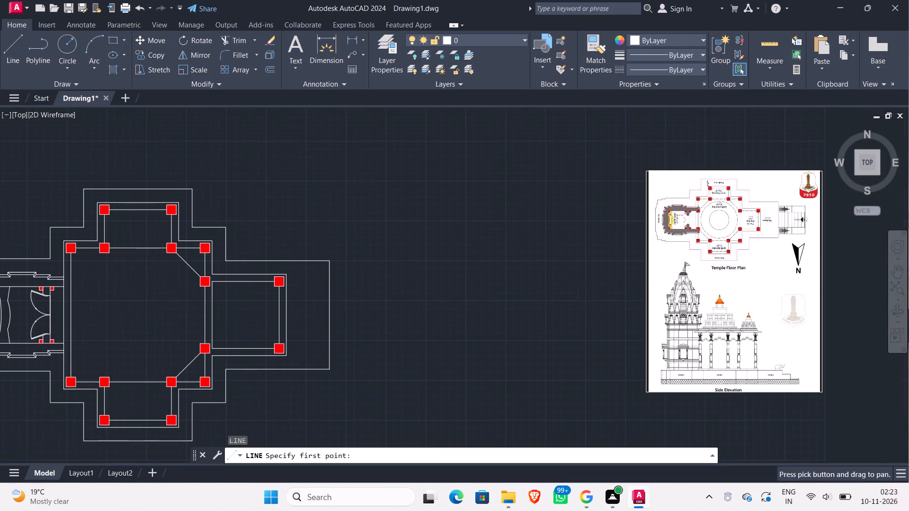
scroll(639, 234, up, 1)
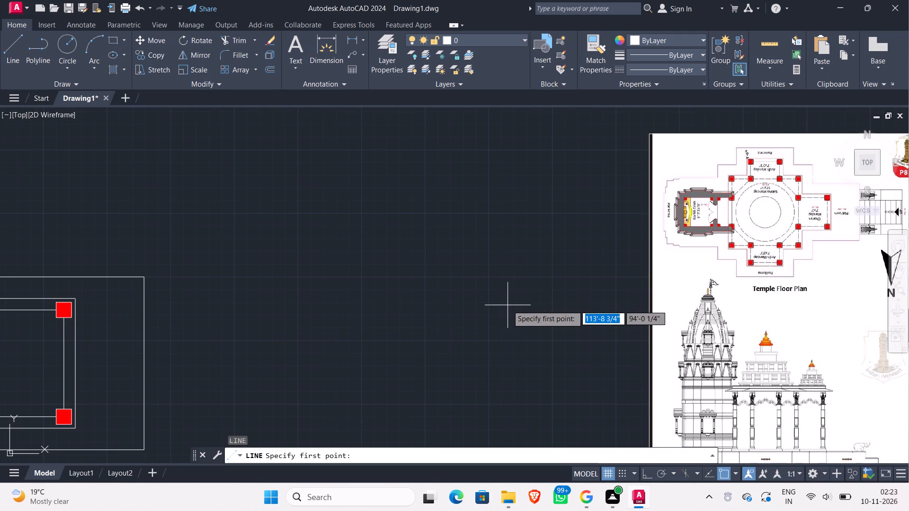
middle_drag(507, 305, 619, 275)
scroll(610, 275, down, 1)
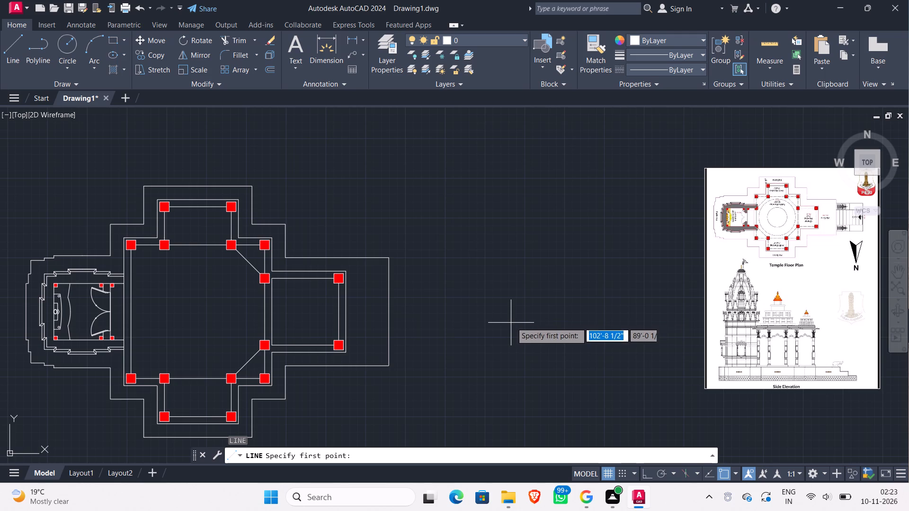
scroll(748, 254, up, 1)
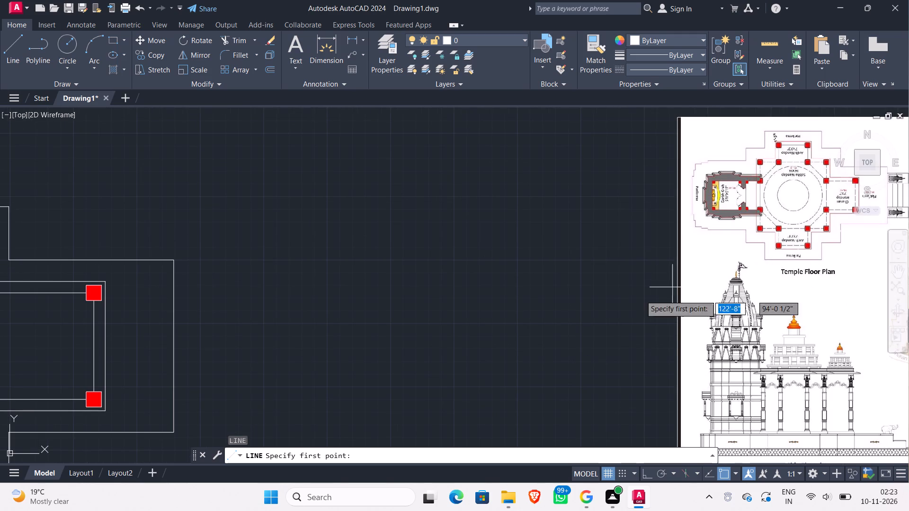
middle_drag(547, 332, 668, 290)
scroll(671, 286, down, 2)
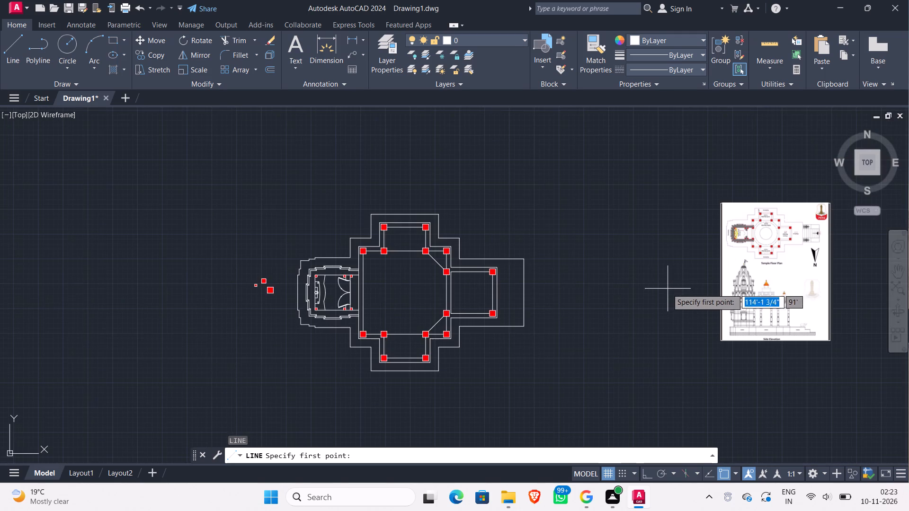
scroll(664, 290, up, 1)
middle_drag(663, 291, 485, 326)
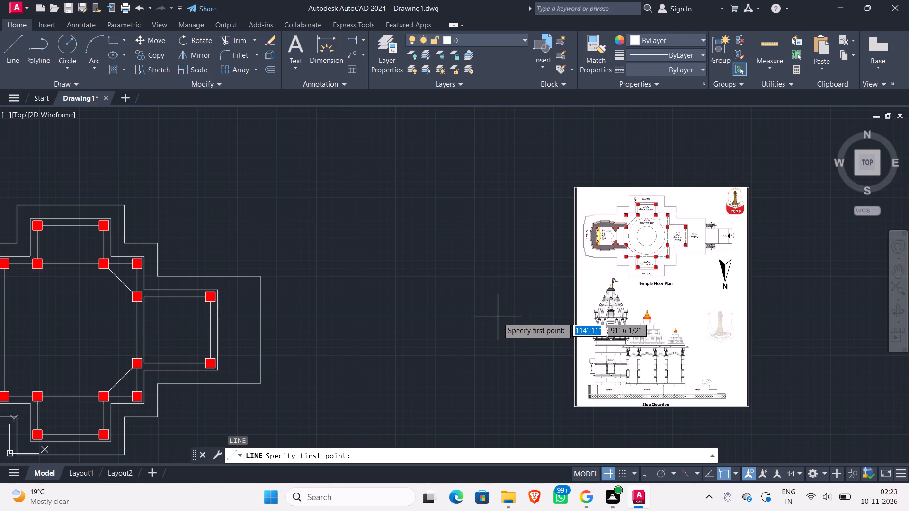
middle_drag(479, 323, 544, 312)
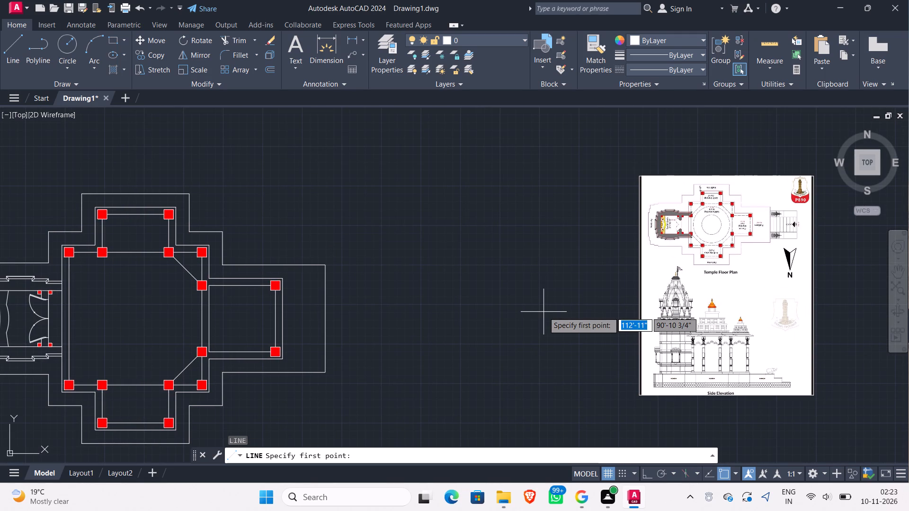
key(Escape)
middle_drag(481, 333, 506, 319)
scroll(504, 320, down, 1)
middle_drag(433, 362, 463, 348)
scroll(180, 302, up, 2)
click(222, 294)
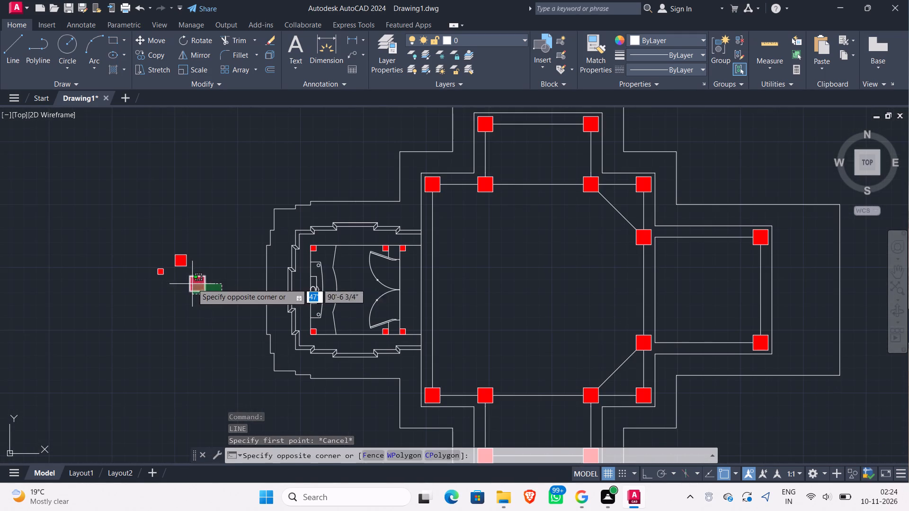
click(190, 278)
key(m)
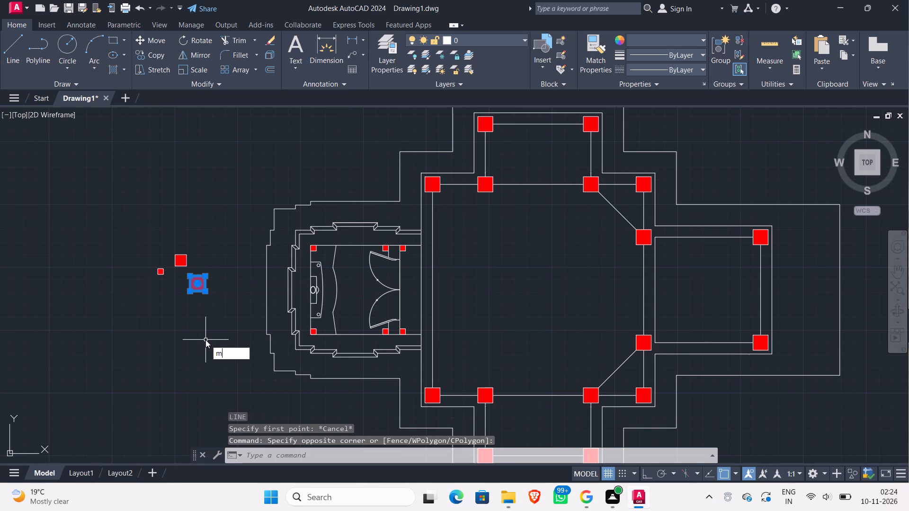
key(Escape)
Copy the spare large red column by its centre onto both points where the Garbh Grah's inner wall lines meet the Sabha Mandap's outer west line.
click(208, 298)
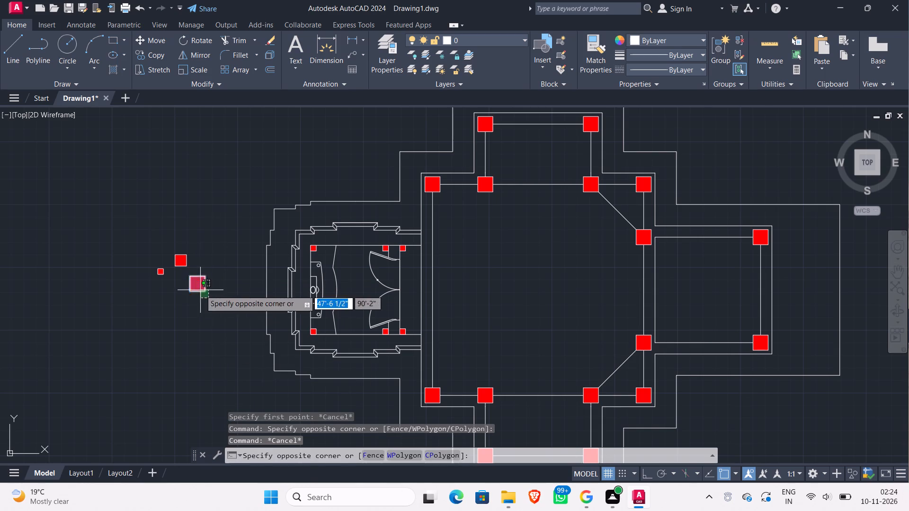
click(200, 290)
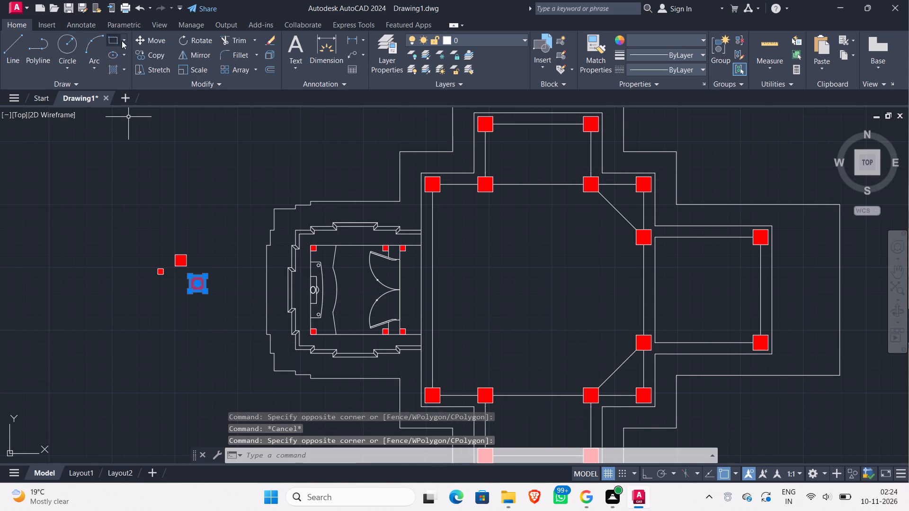
click(146, 50)
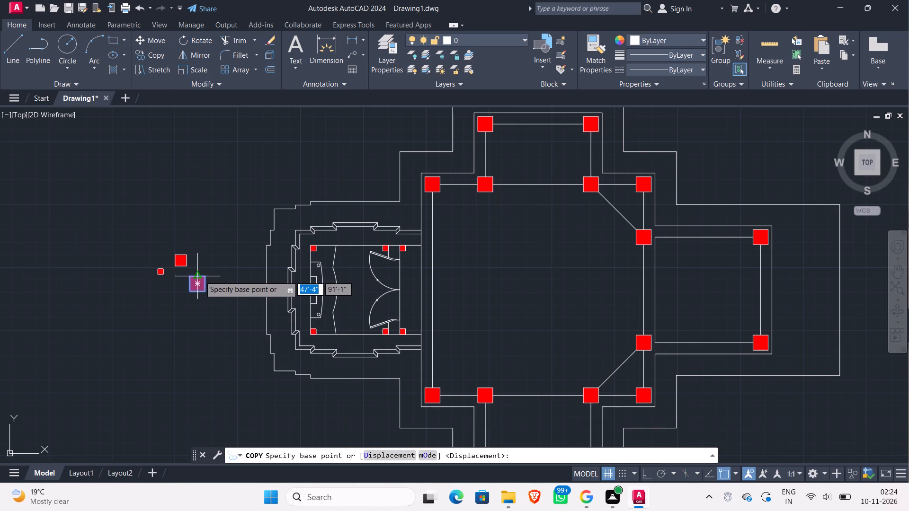
click(199, 283)
middle_drag(213, 276, 118, 326)
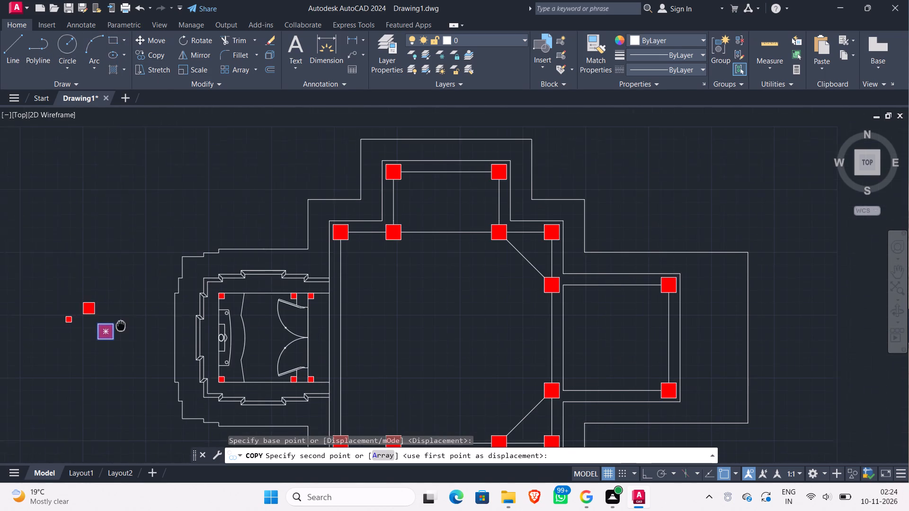
middle_drag(118, 326, 118, 327)
scroll(322, 319, up, 2)
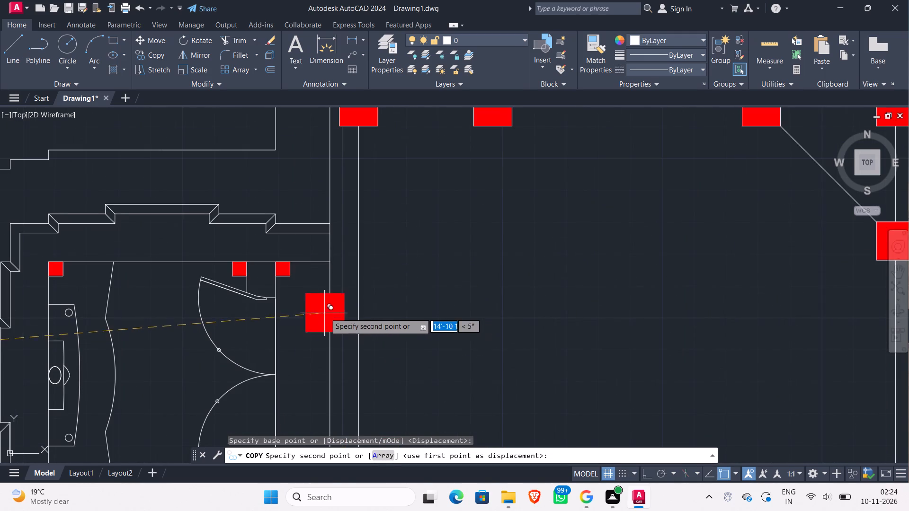
scroll(331, 258, down, 2)
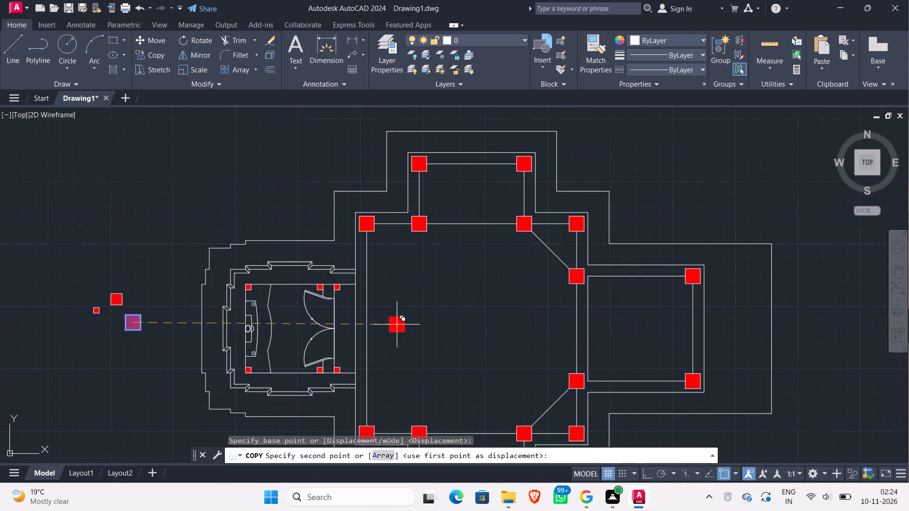
middle_drag(478, 325, 95, 292)
scroll(134, 288, down, 2)
scroll(453, 258, up, 2)
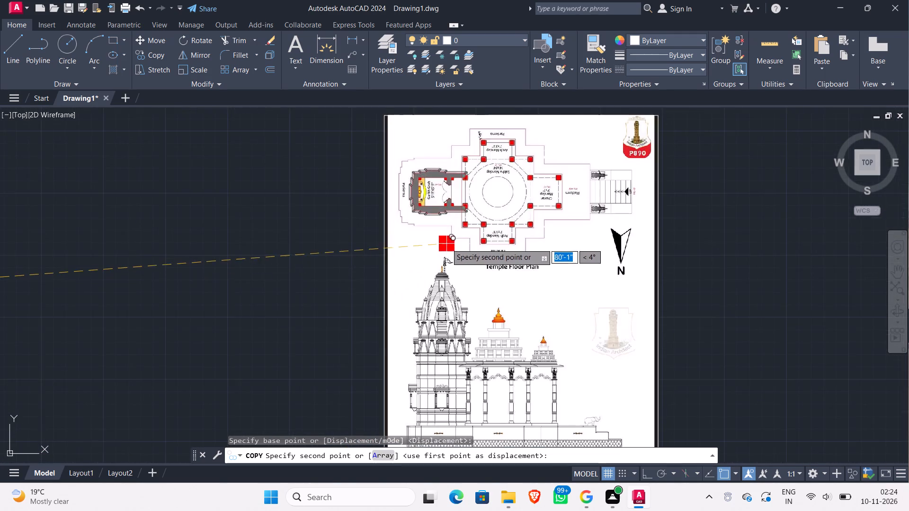
scroll(448, 242, up, 2)
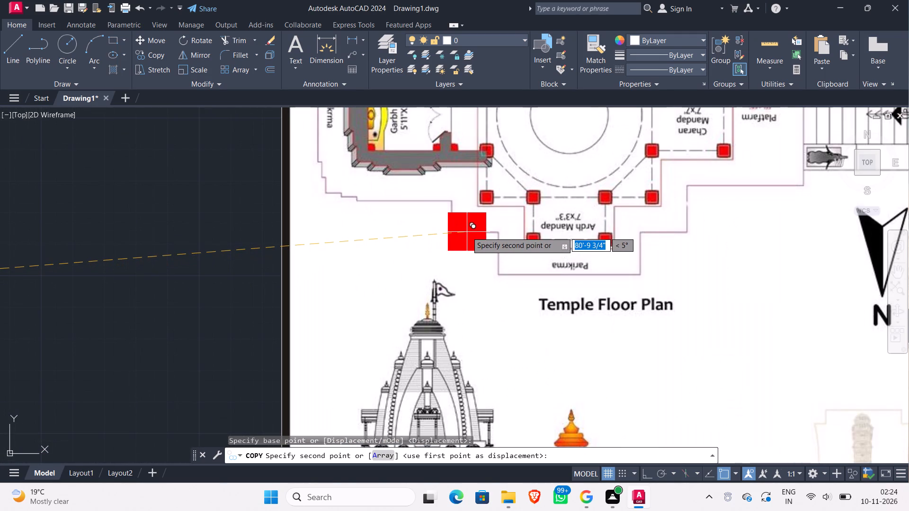
scroll(467, 232, down, 2)
middle_drag(332, 274, 831, 274)
scroll(499, 299, down, 1)
scroll(184, 305, up, 2)
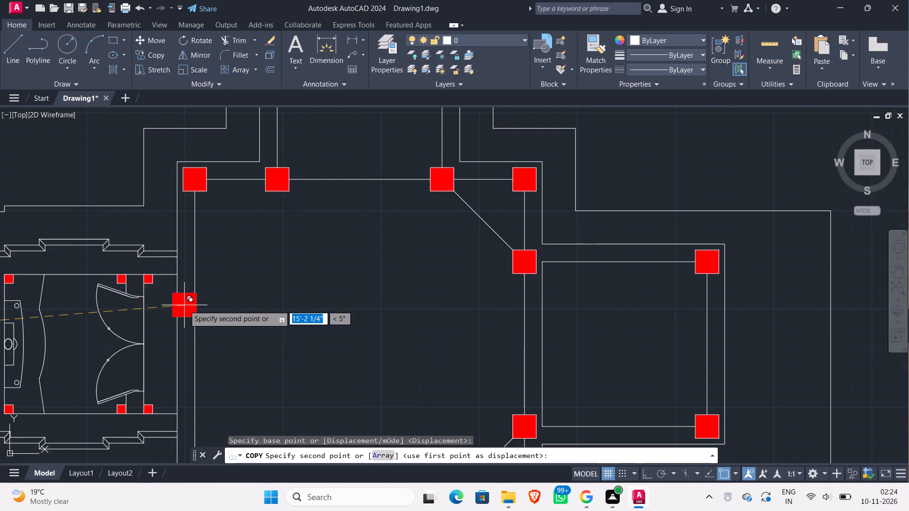
scroll(184, 305, up, 2)
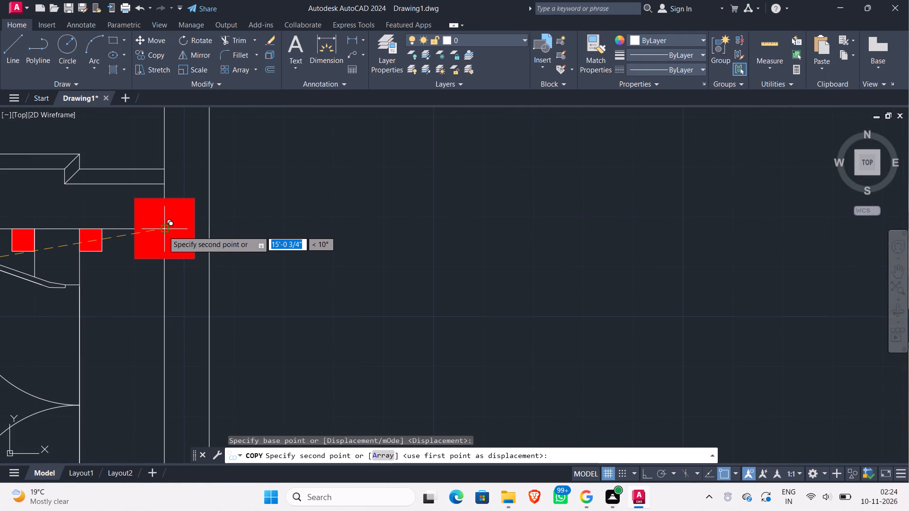
click(163, 230)
scroll(179, 349, down, 1)
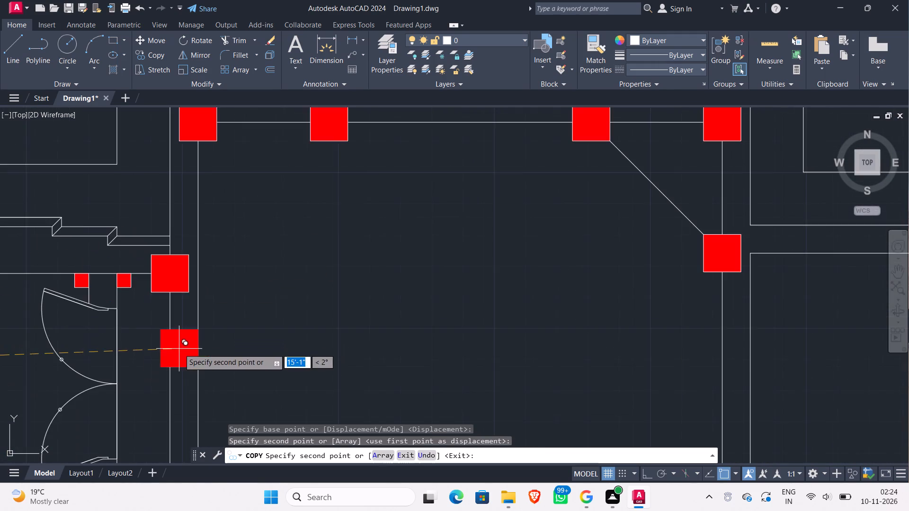
middle_drag(179, 349, 214, 186)
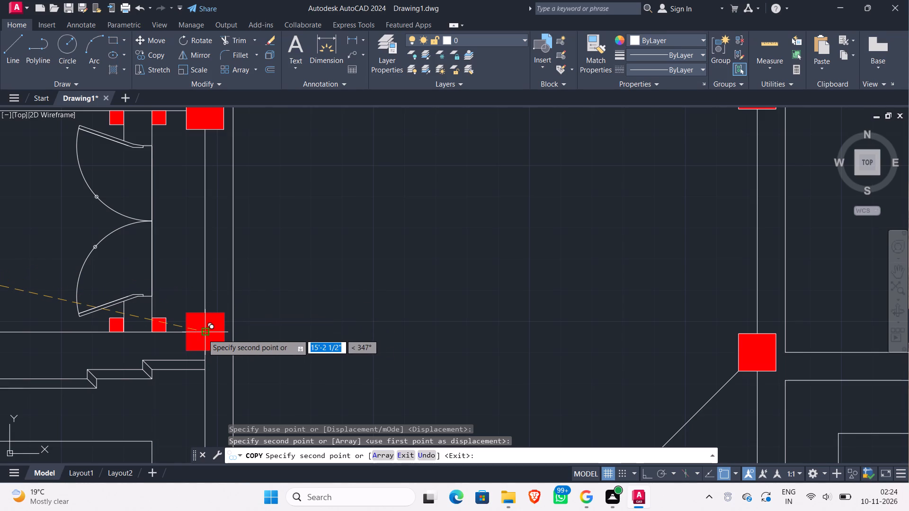
click(203, 334)
Compare the column positions between the Garbh Grah and the Sabha Mandap with the reference temple floor plan.
scroll(434, 322, down, 2)
middle_drag(437, 325, 110, 321)
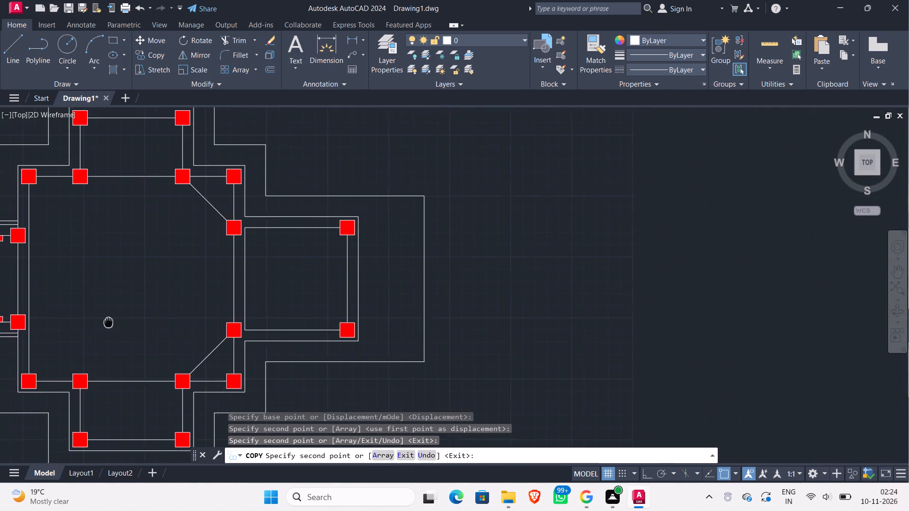
scroll(107, 320, down, 3)
scroll(321, 293, up, 2)
scroll(328, 255, up, 2)
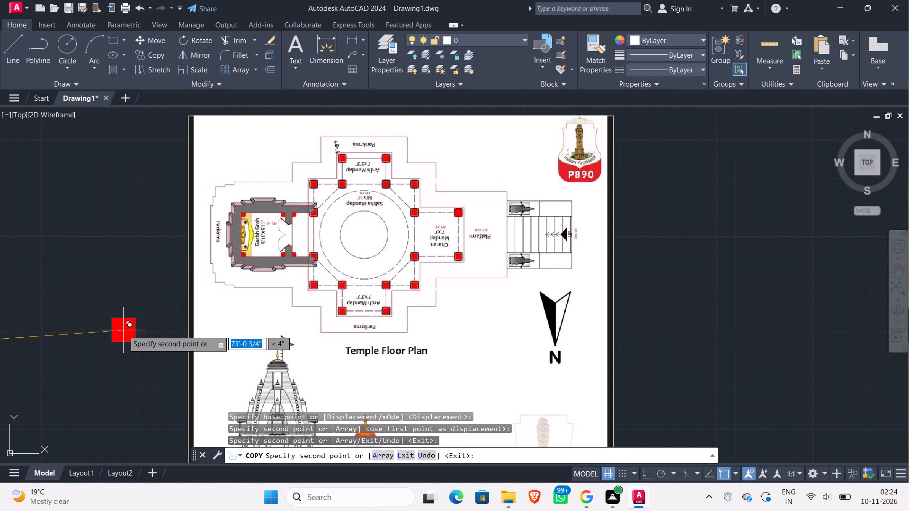
middle_drag(125, 329, 424, 298)
scroll(413, 296, down, 2)
middle_drag(244, 326, 440, 311)
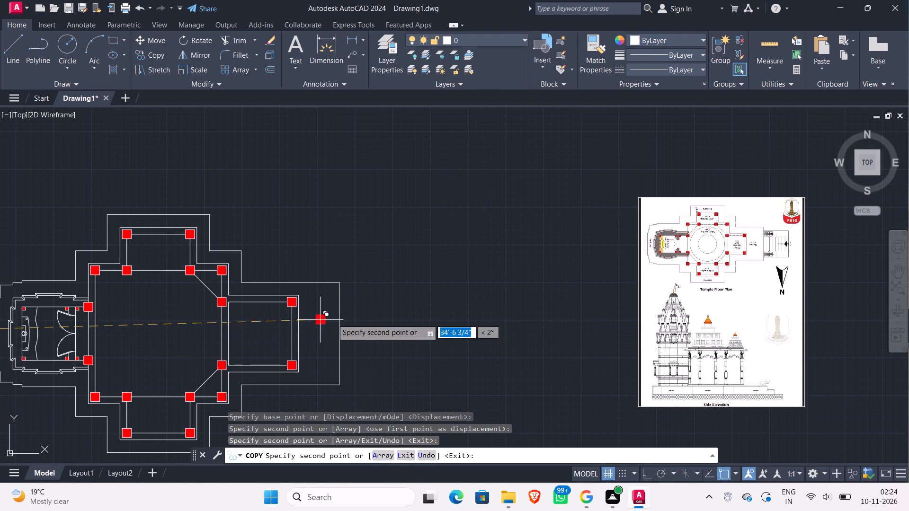
scroll(680, 243, up, 4)
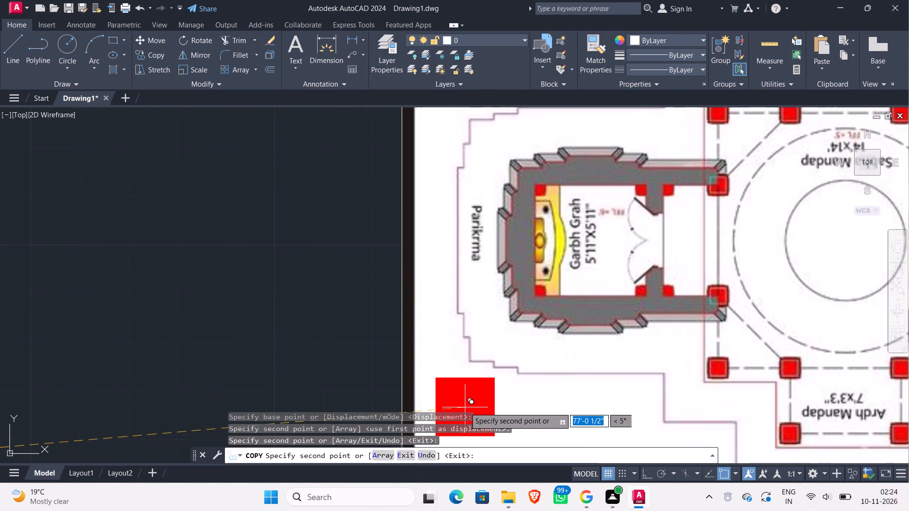
scroll(307, 347, down, 1)
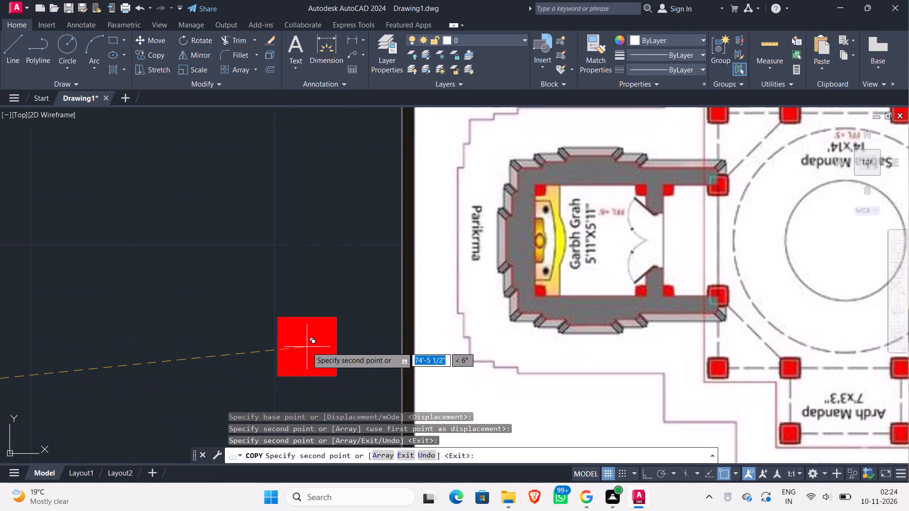
middle_drag(307, 347, 845, 241)
scroll(618, 286, down, 1)
scroll(472, 304, down, 2)
middle_drag(461, 311, 461, 310)
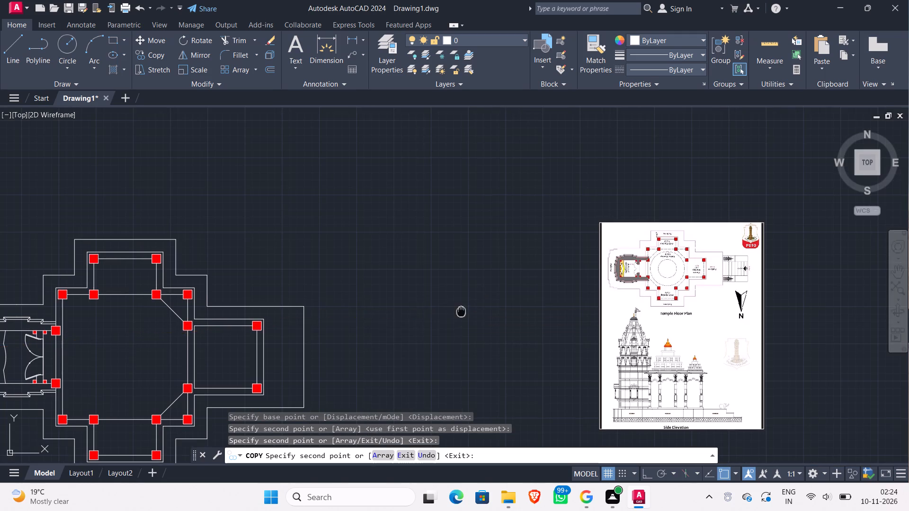
middle_drag(461, 310, 524, 296)
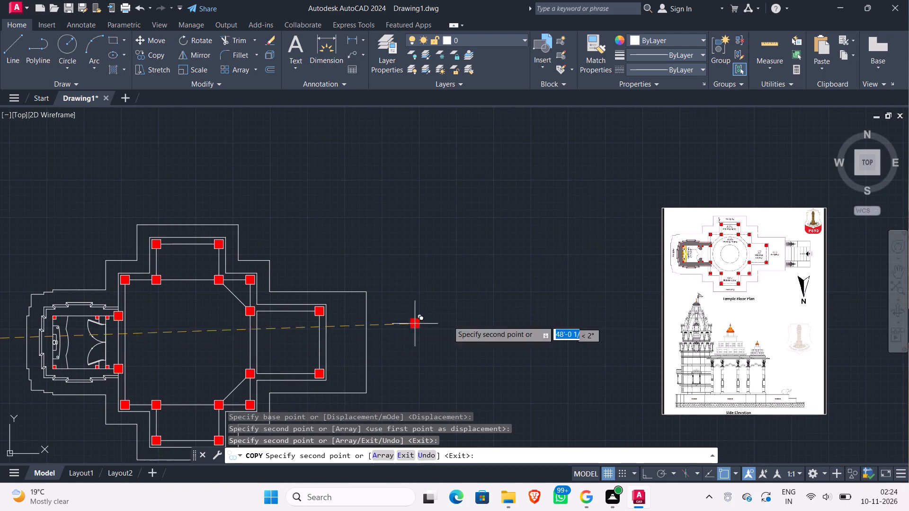
scroll(716, 251, up, 3)
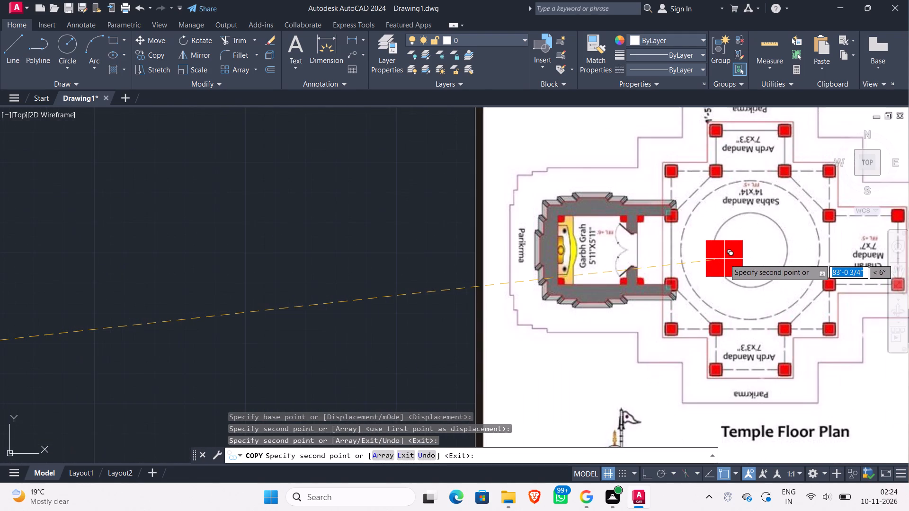
scroll(728, 257, down, 2)
middle_drag(395, 310, 599, 280)
scroll(474, 300, down, 1)
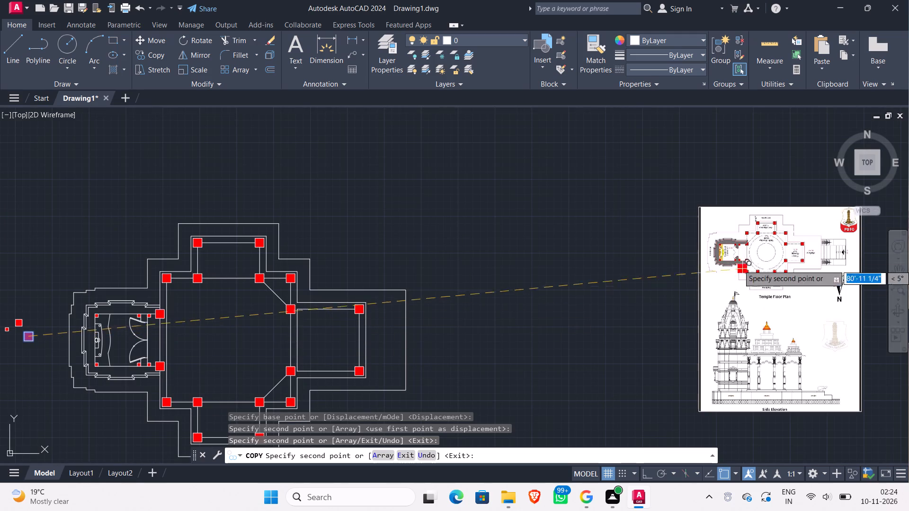
scroll(752, 242, up, 3)
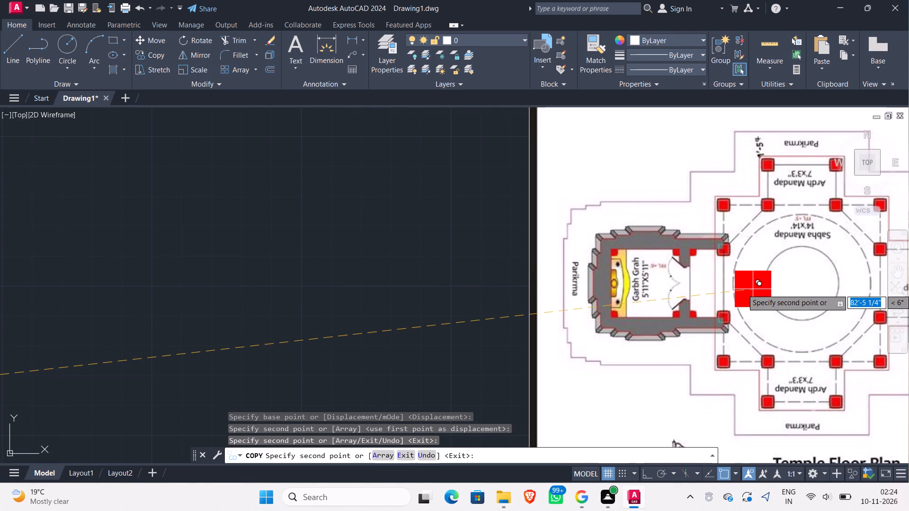
scroll(753, 289, down, 2)
middle_drag(349, 361, 651, 264)
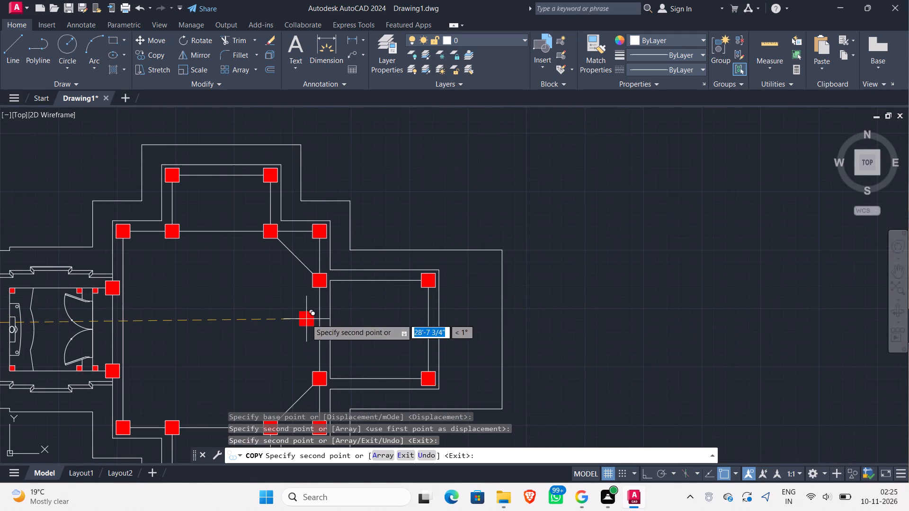
Copy the spare large red column by its centre onto the Sabha Mandap's inner west line, level with both Garbh Grah inner wall lines.
middle_drag(306, 317, 544, 288)
scroll(350, 308, down, 1)
scroll(424, 284, up, 3)
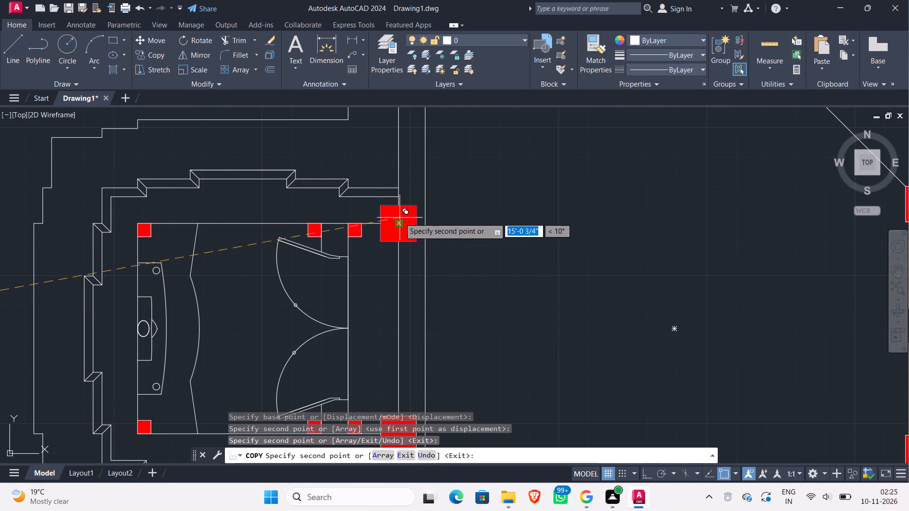
click(424, 223)
middle_drag(469, 286, 500, 206)
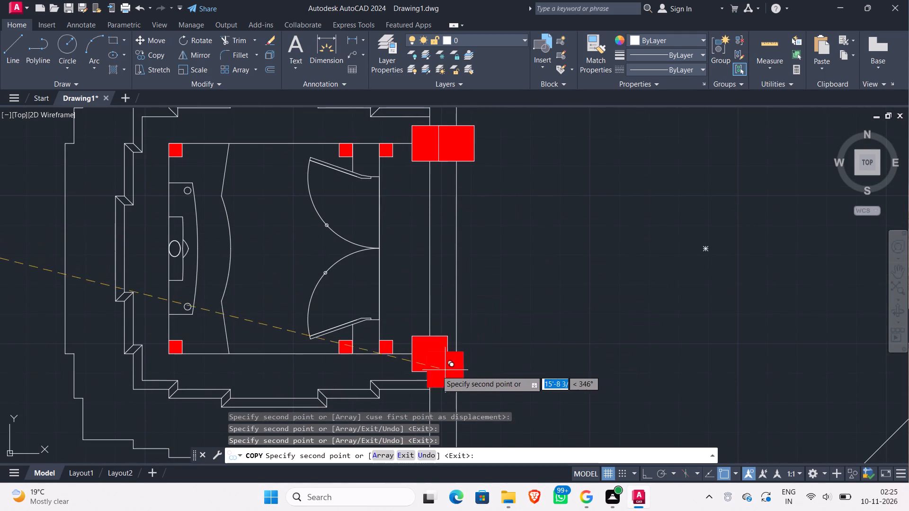
click(454, 355)
key(Escape)
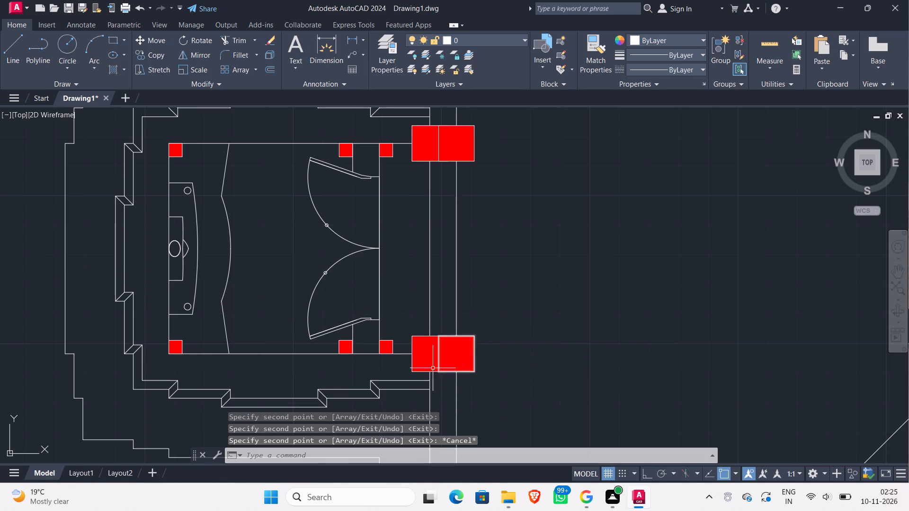
Delete the two large red columns centred on the Sabha Mandap's outer west line, including their hatches and outlines.
click(423, 368)
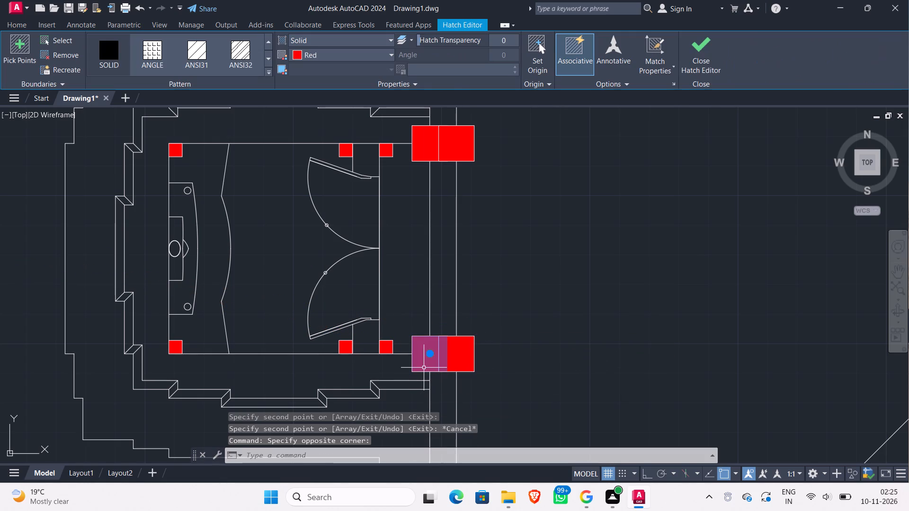
key(Delete)
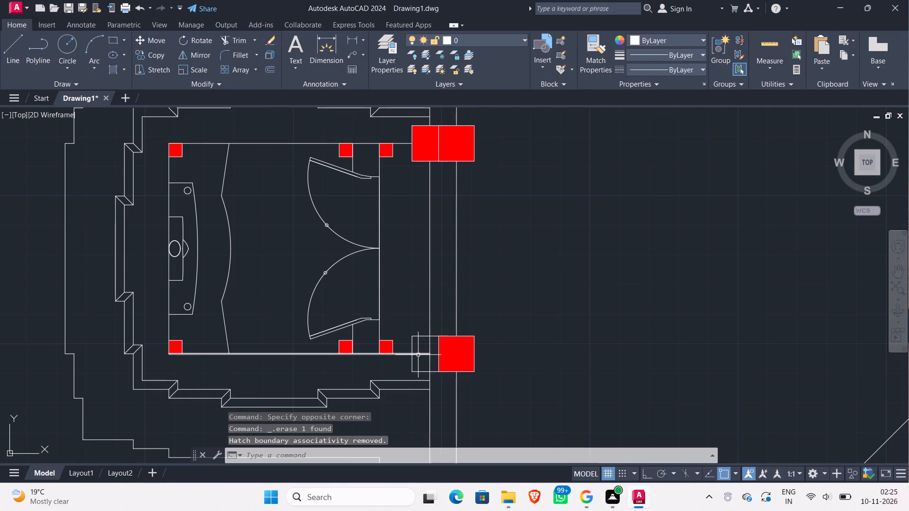
click(417, 361)
click(408, 365)
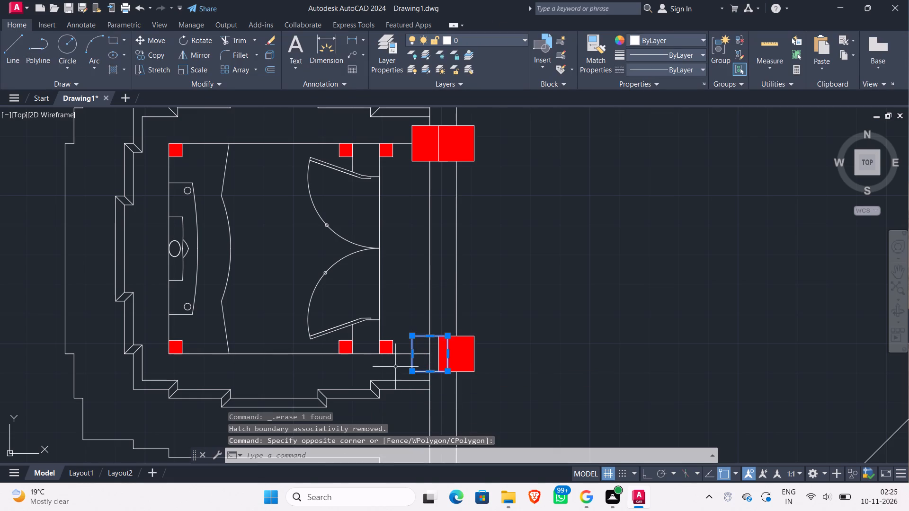
key(Delete)
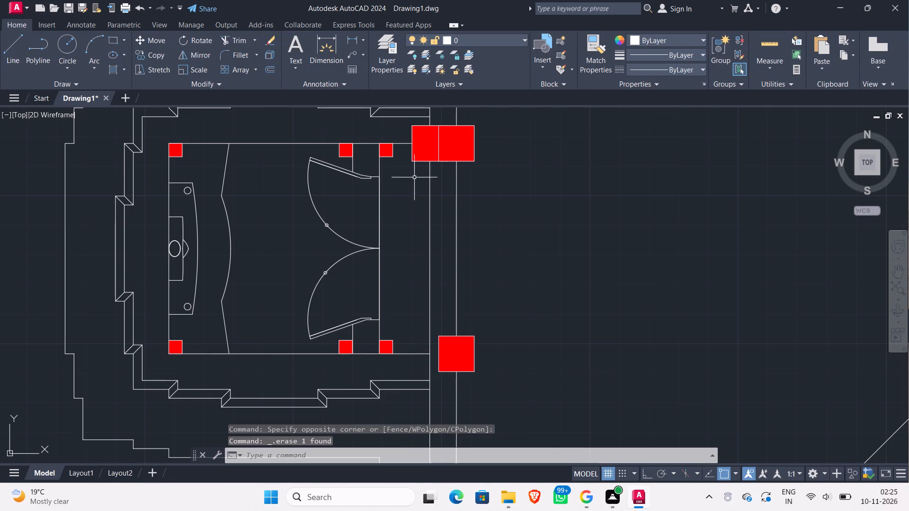
click(415, 170)
click(408, 153)
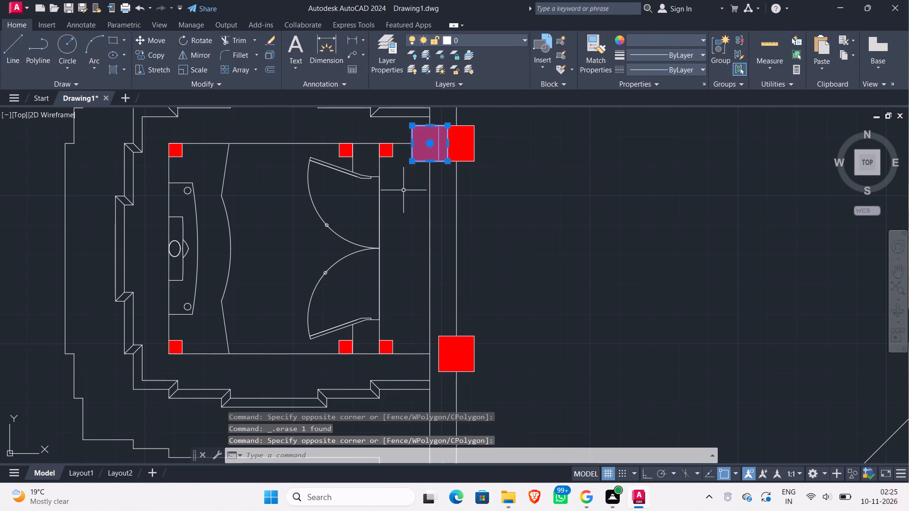
key(Delete)
Check how the Garbh Grah walls meet the Sabha Mandap's west columns on the reference temple floor plan.
scroll(403, 216, down, 2)
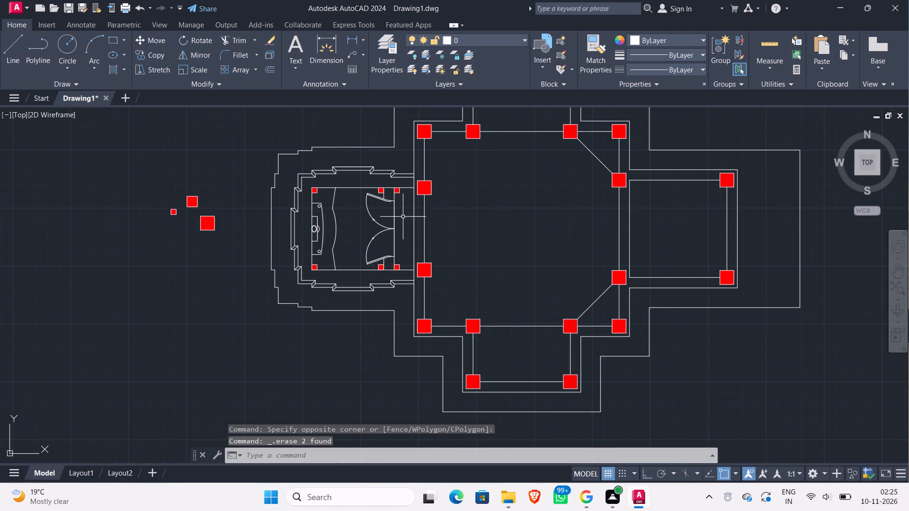
middle_drag(442, 240, 362, 235)
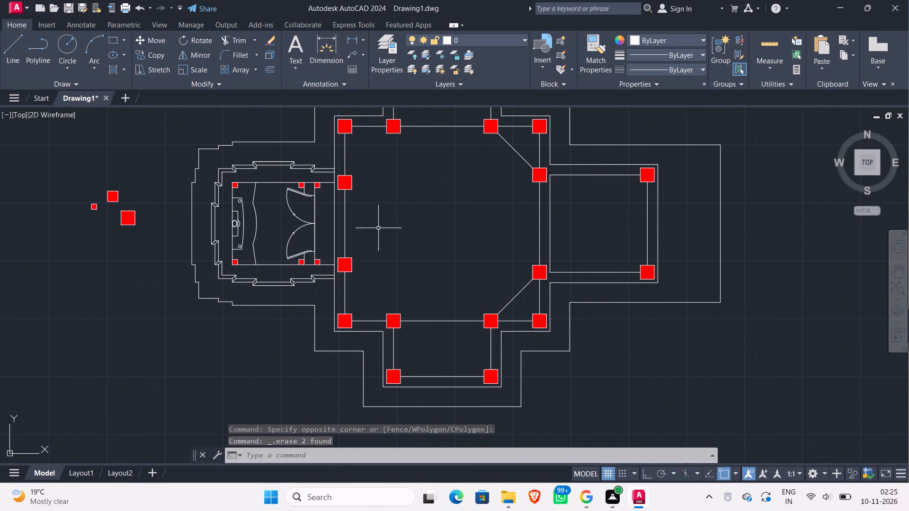
middle_drag(399, 208, 286, 217)
scroll(287, 217, down, 2)
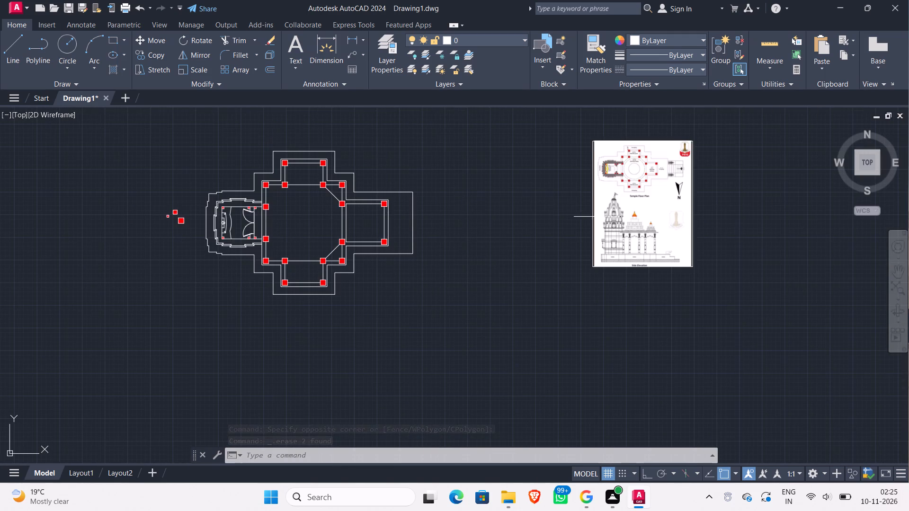
scroll(628, 189, up, 2)
scroll(651, 154, up, 1)
middle_drag(648, 151, 671, 230)
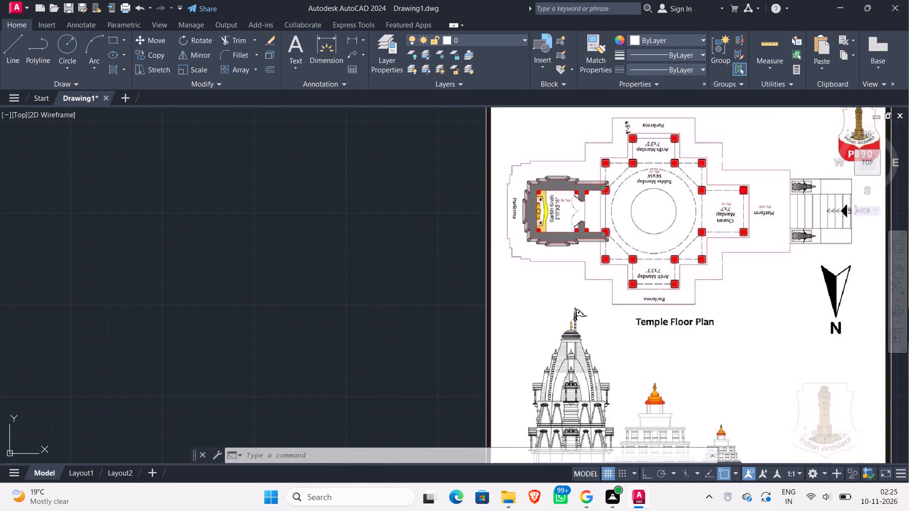
scroll(635, 227, up, 2)
scroll(535, 278, down, 2)
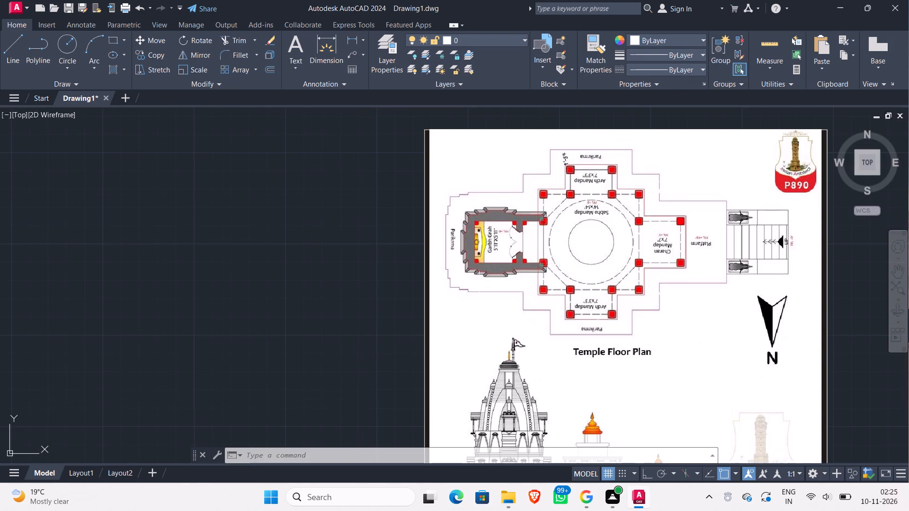
middle_drag(332, 308, 560, 301)
scroll(402, 319, down, 2)
middle_drag(383, 332, 429, 325)
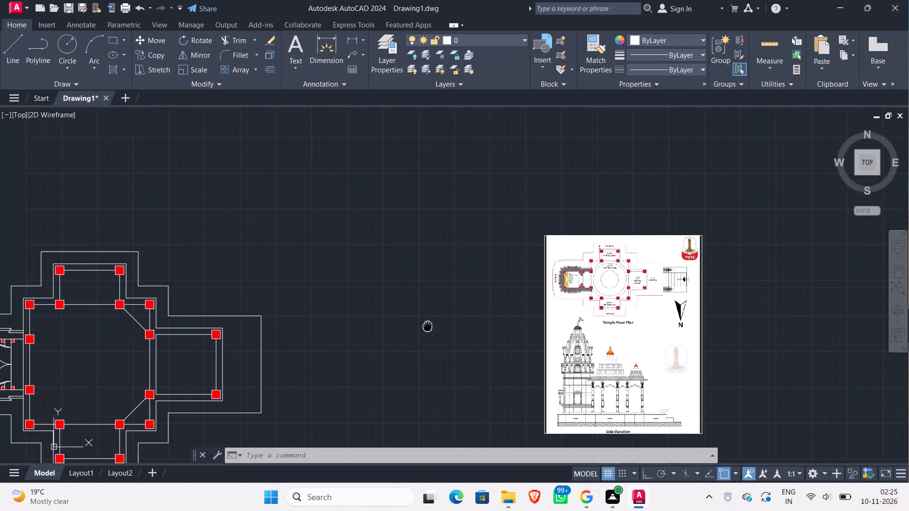
scroll(602, 277, up, 3)
scroll(349, 306, down, 3)
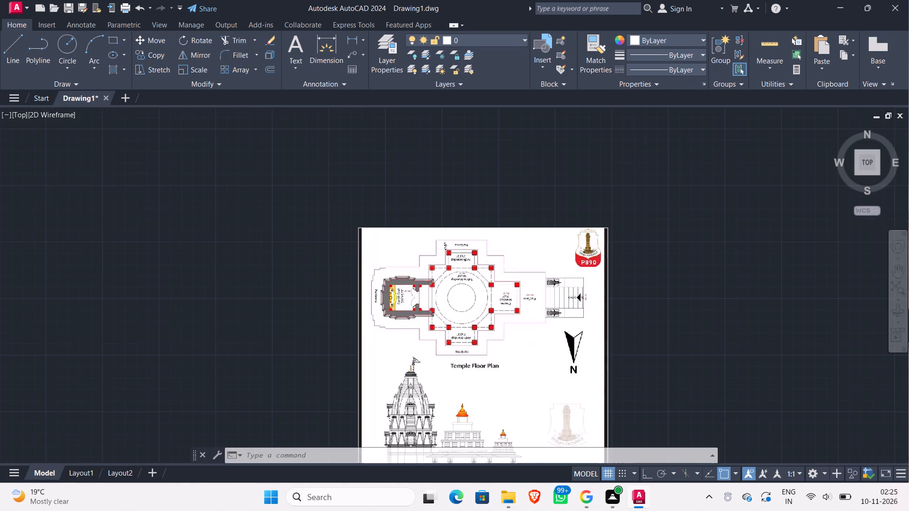
middle_drag(349, 306, 783, 289)
Draw a line continuing the inner line of the Garbh Grah's stepped north wall outline east to the Sabha Mandap's inner west line.
scroll(254, 346, up, 2)
scroll(293, 331, up, 2)
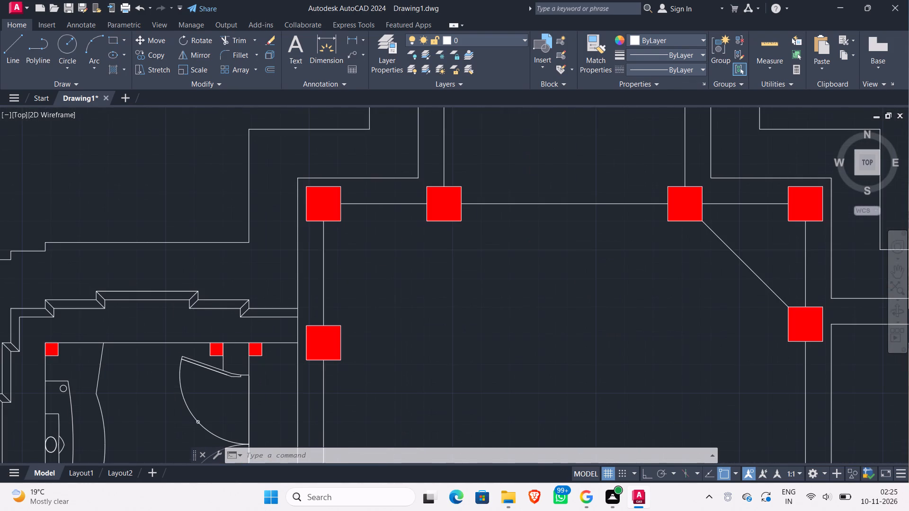
key(l)
key(Return)
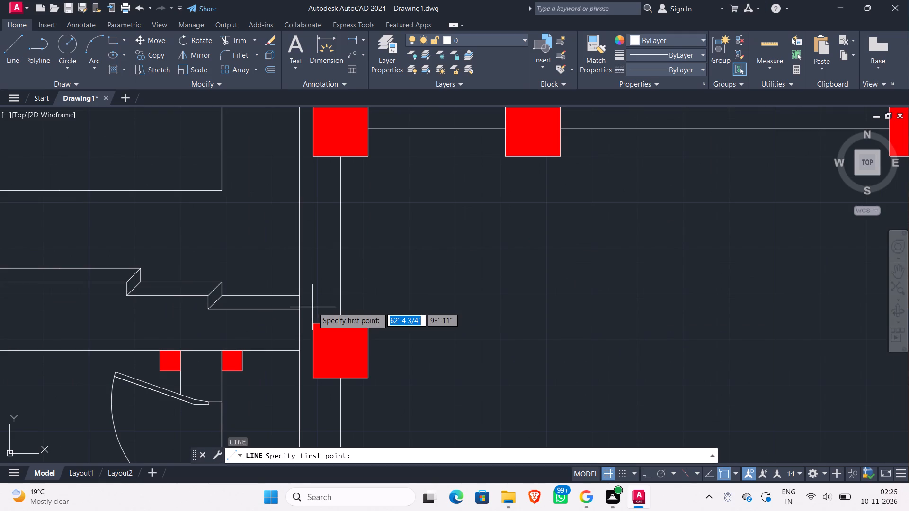
click(301, 311)
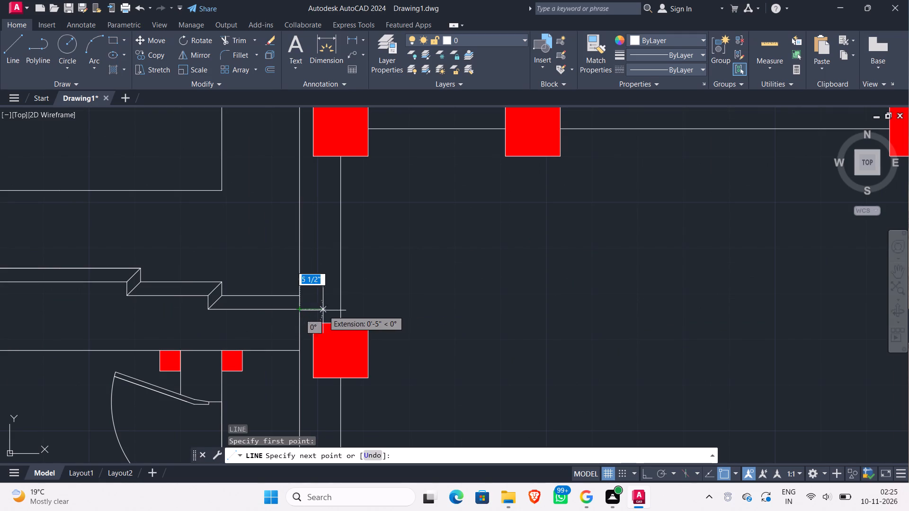
click(341, 310)
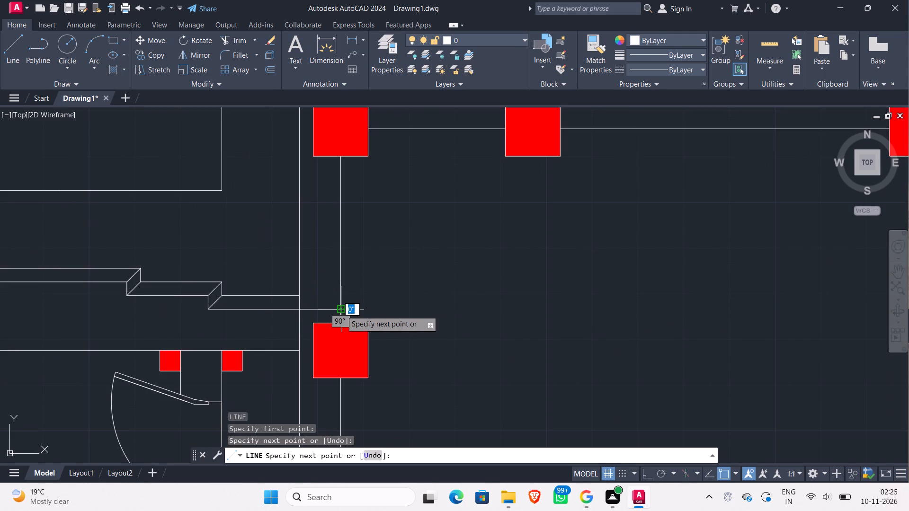
key(Escape)
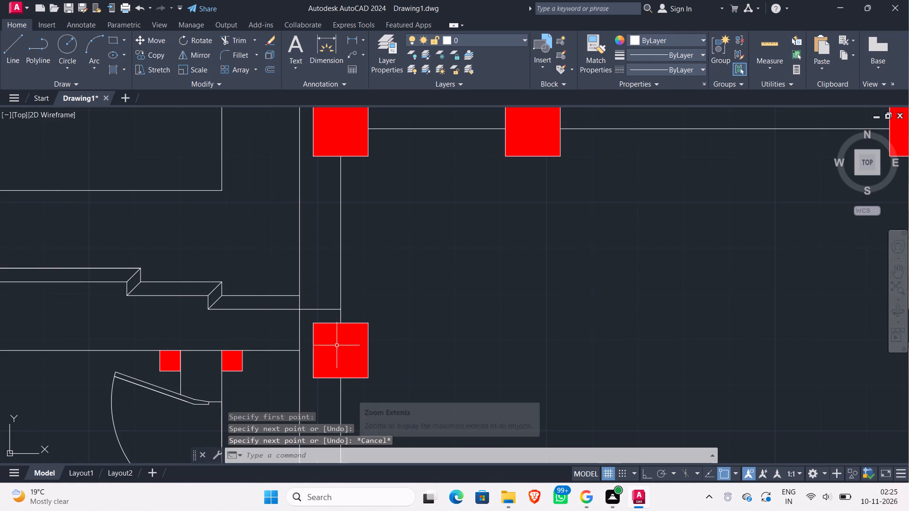
Draw a line continuing the Garbh Grah's outermost north wall line 1'-3" east, with a return south to the column's northeast corner.
key(l)
key(Return)
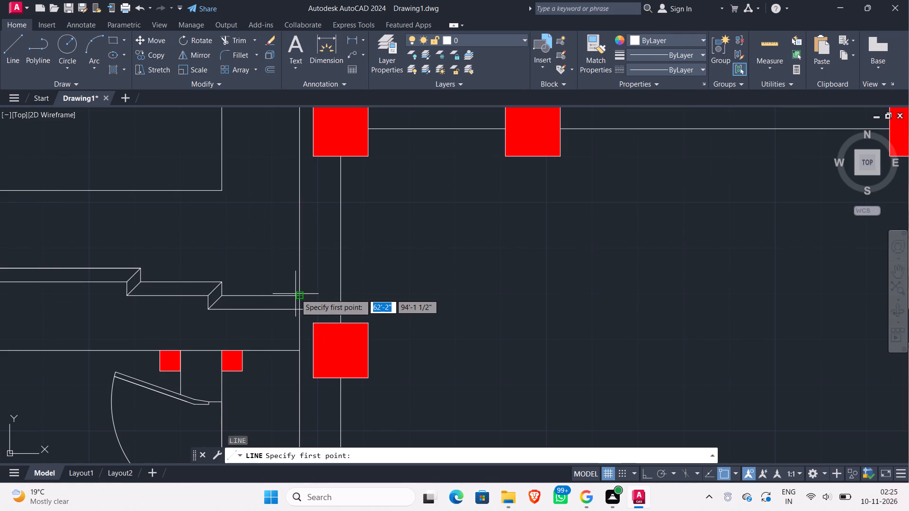
click(295, 294)
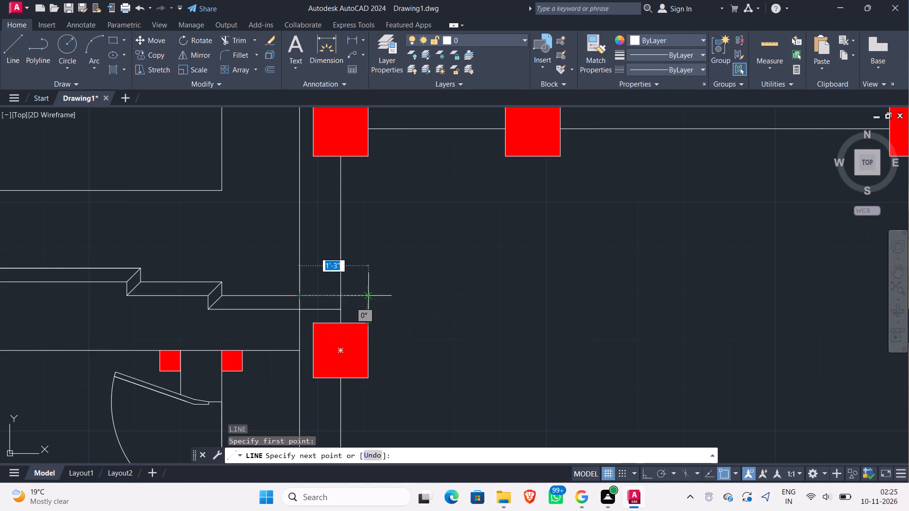
click(369, 298)
click(367, 321)
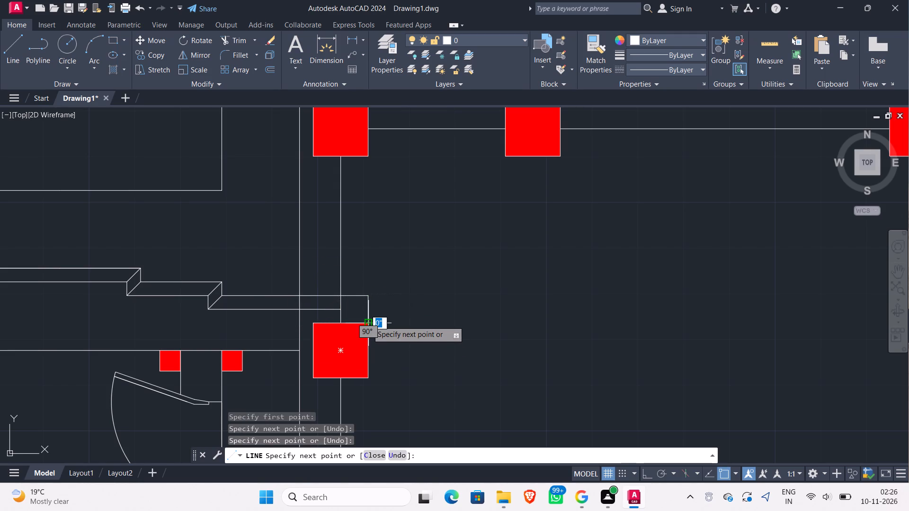
key(Escape)
middle_drag(395, 392, 395, 238)
scroll(395, 241, down, 1)
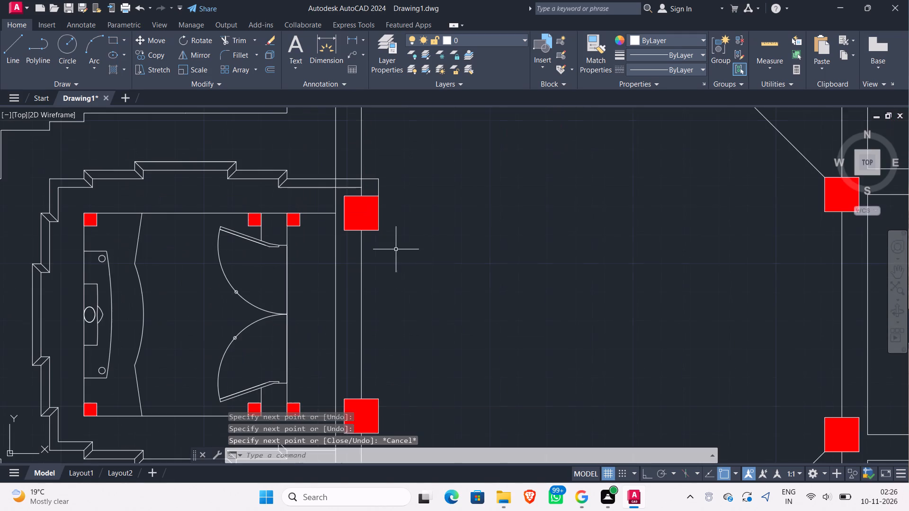
Draw a line continuing the Garbh Grah's outermost south wall line east, ending in line with the adjacent column's east edge.
middle_drag(398, 288, 399, 172)
scroll(399, 201, down, 1)
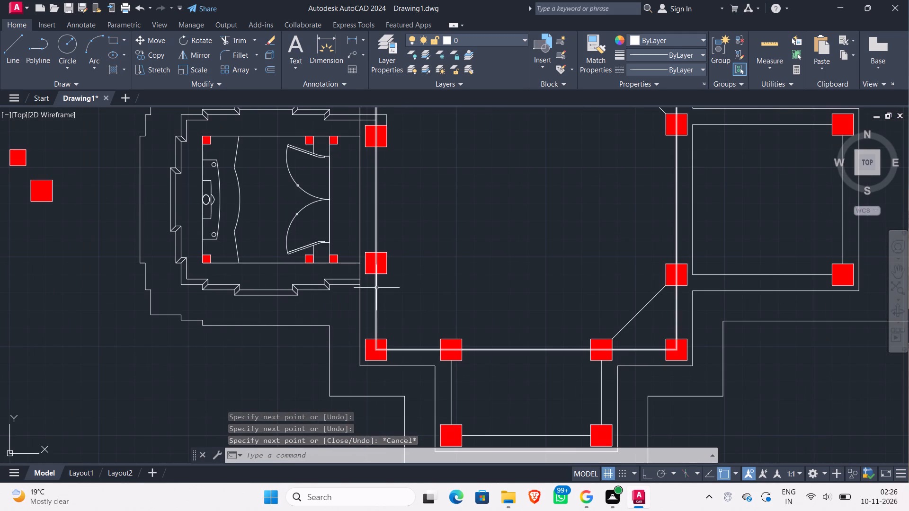
key(l)
key(Return)
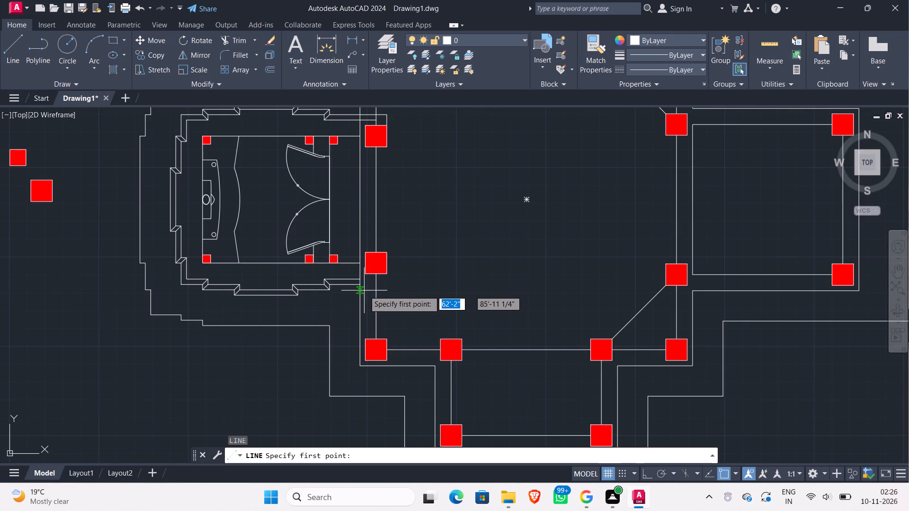
scroll(364, 291, up, 2)
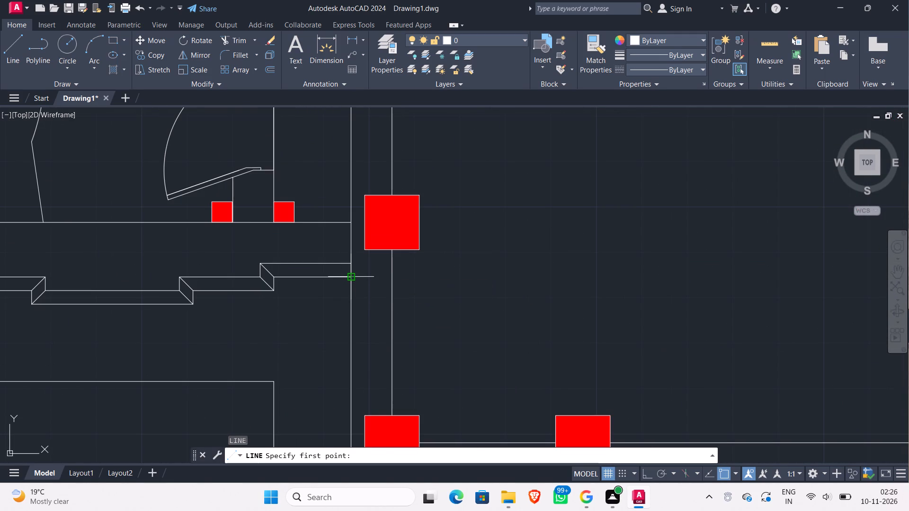
click(350, 276)
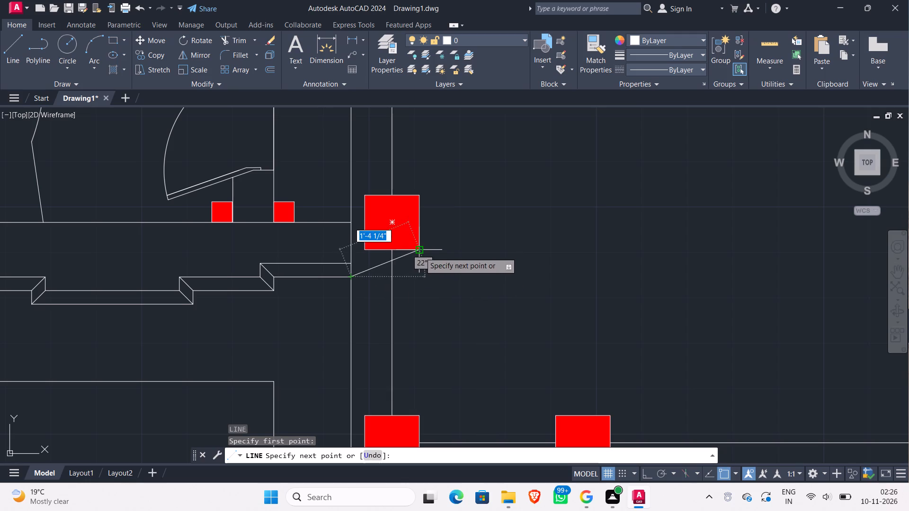
click(421, 278)
key(Escape)
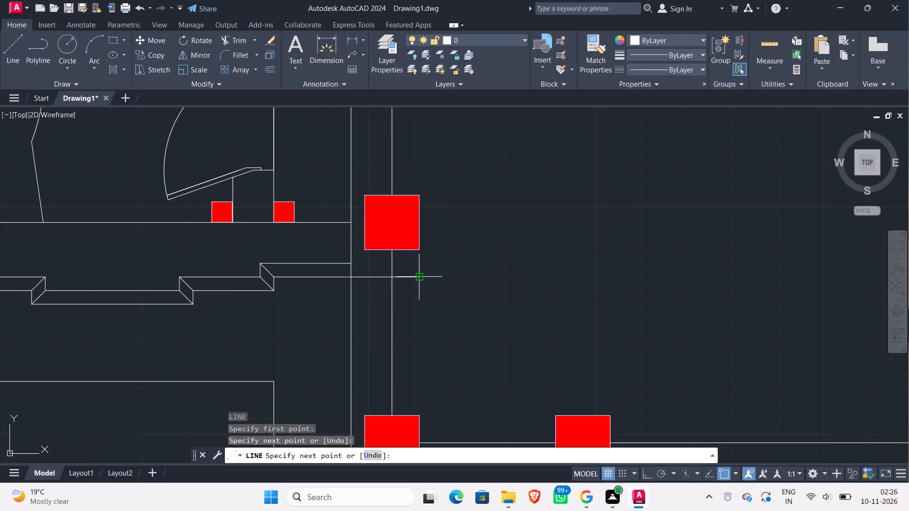
Draw a line continuing the inner line of the Garbh Grah's stepped south wall outline east to the Sabha Mandap's inner west line.
key(l)
key(Return)
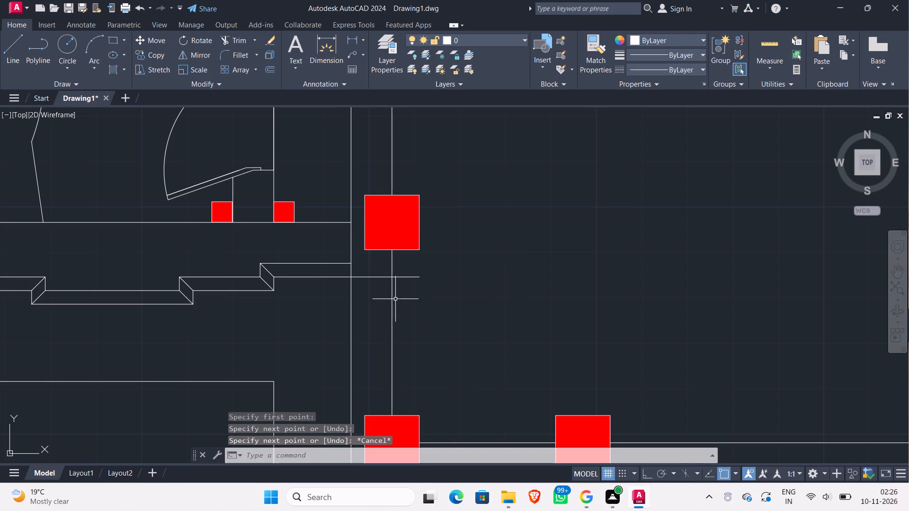
scroll(365, 299, down, 2)
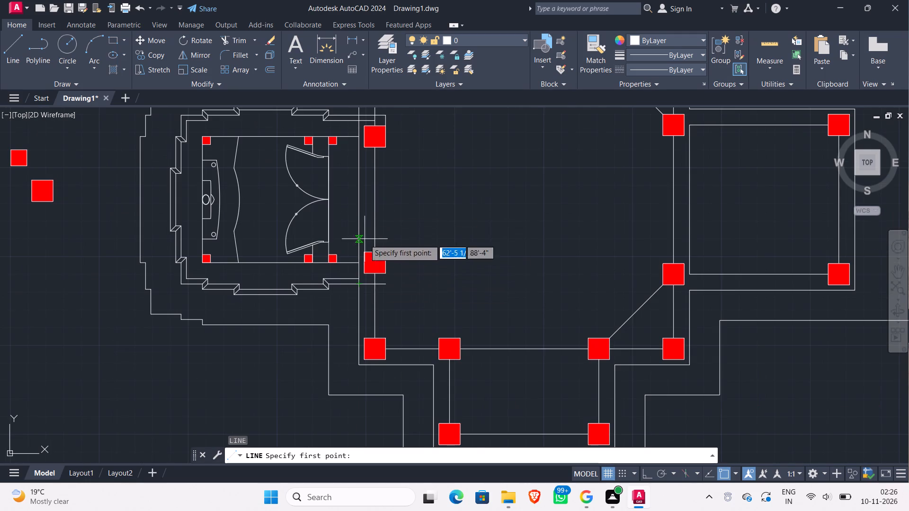
scroll(363, 296, up, 2)
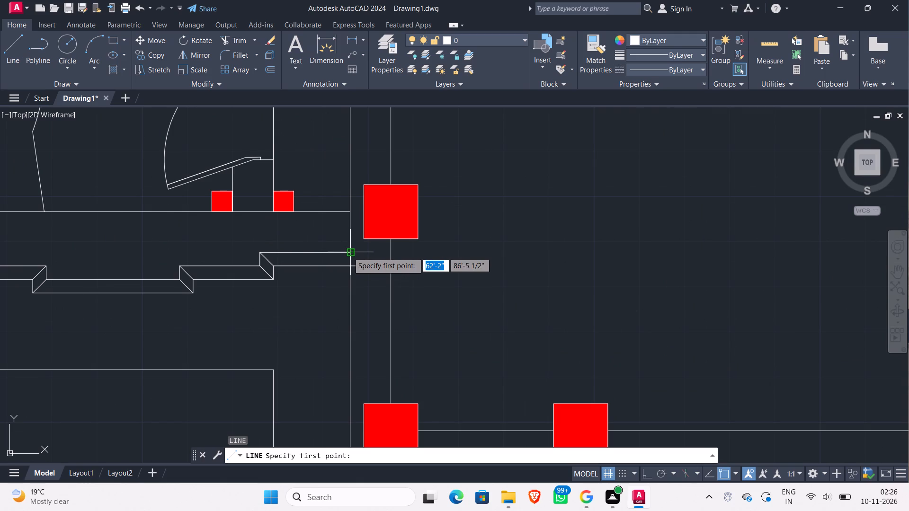
click(348, 252)
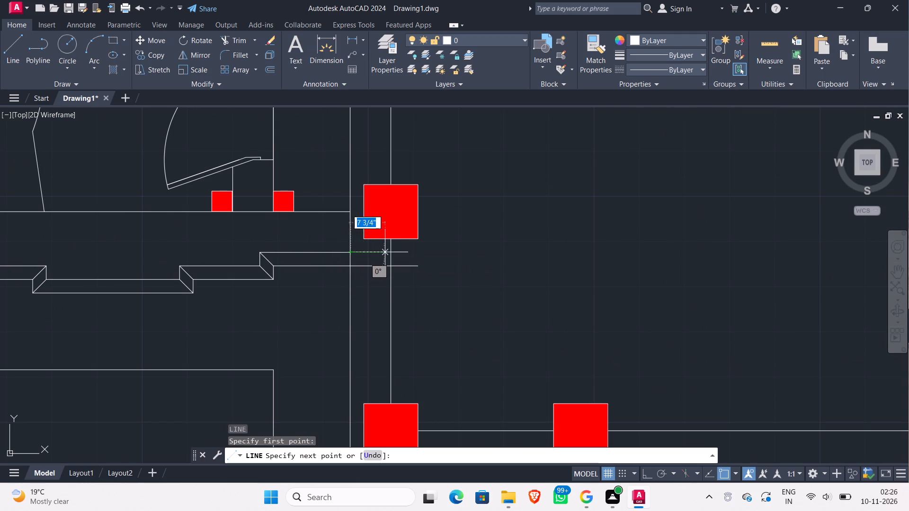
click(393, 252)
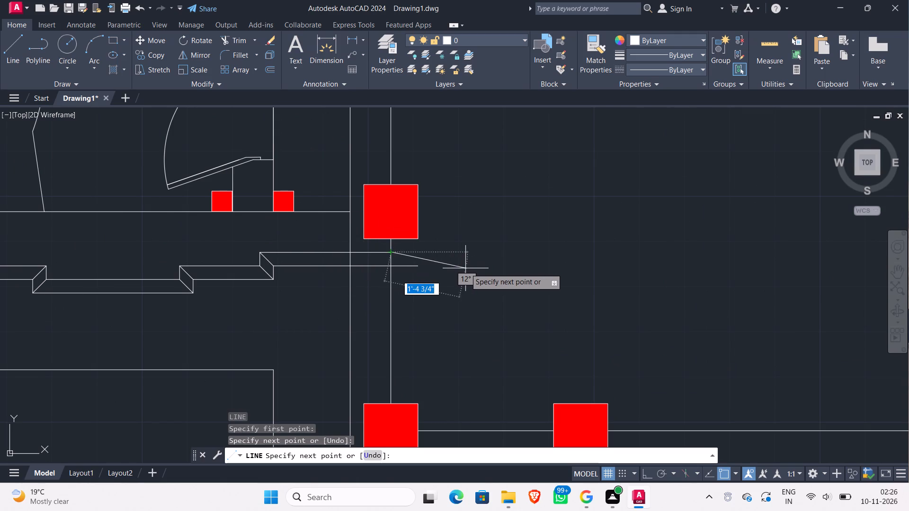
key(Escape)
Draw the return line from the east end of the outermost south wall line north to the column's southeast corner.
key(l)
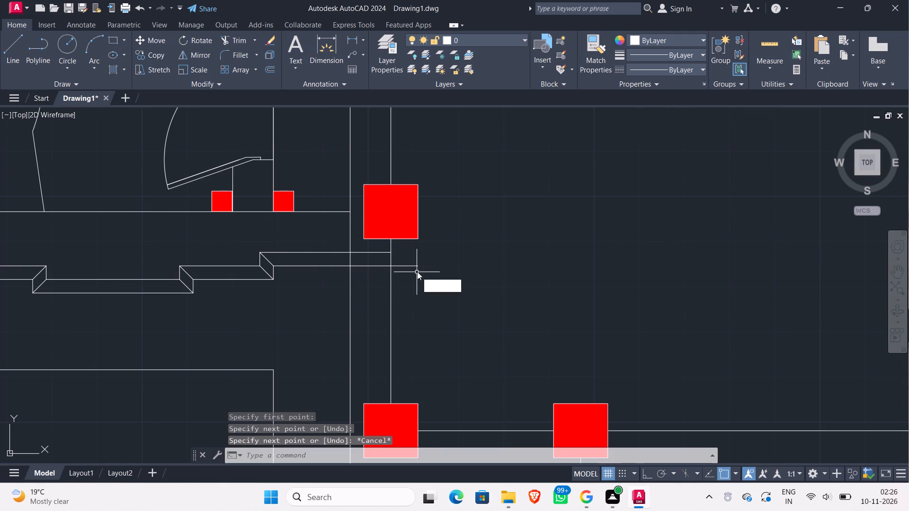
key(Return)
click(418, 264)
click(417, 238)
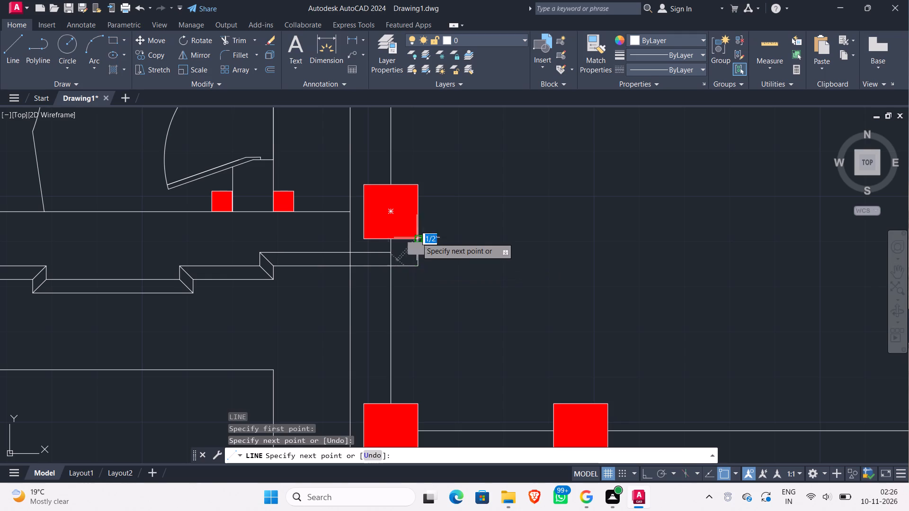
key(Escape)
Compare the drawn junctions between the Garbh Grah walls and the Sabha Mandap's west columns with the reference temple floor plan.
scroll(454, 242, down, 2)
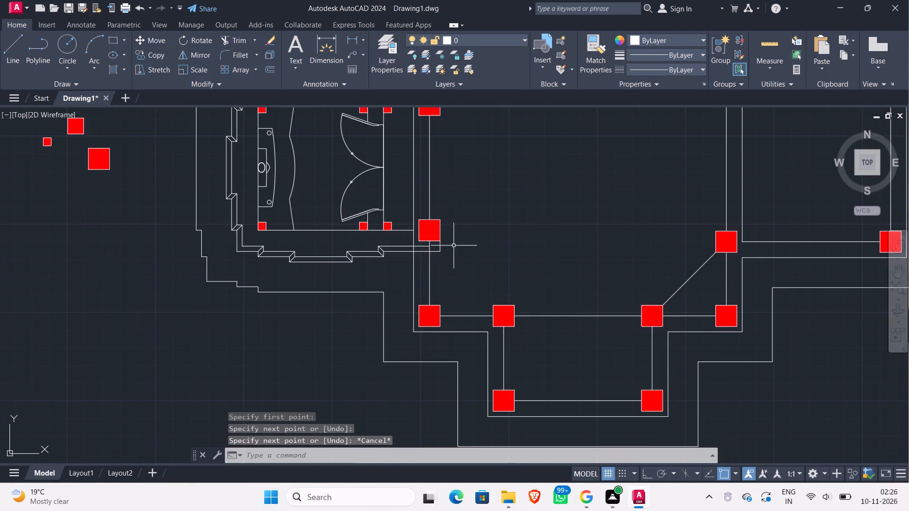
scroll(423, 265, up, 1)
scroll(423, 265, down, 1)
scroll(423, 265, up, 1)
middle_drag(423, 265, 240, 297)
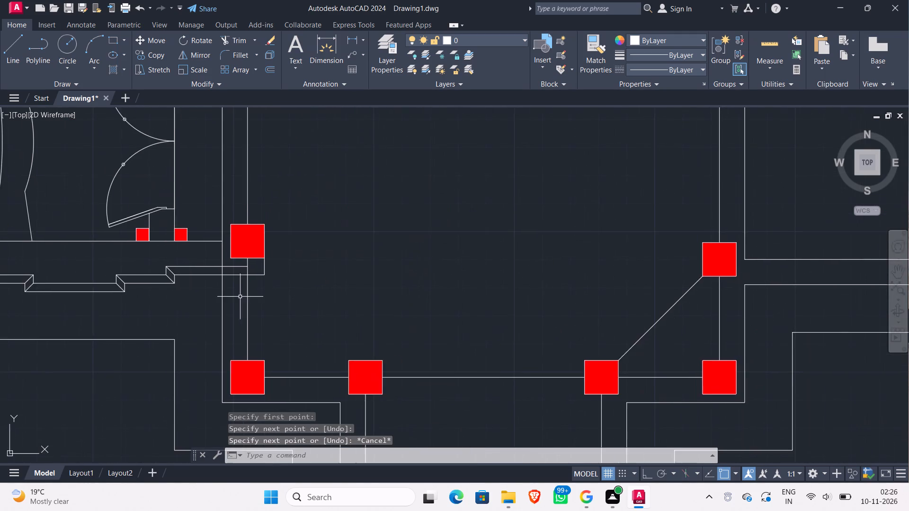
scroll(244, 296, down, 2)
scroll(534, 297, down, 2)
scroll(778, 221, up, 3)
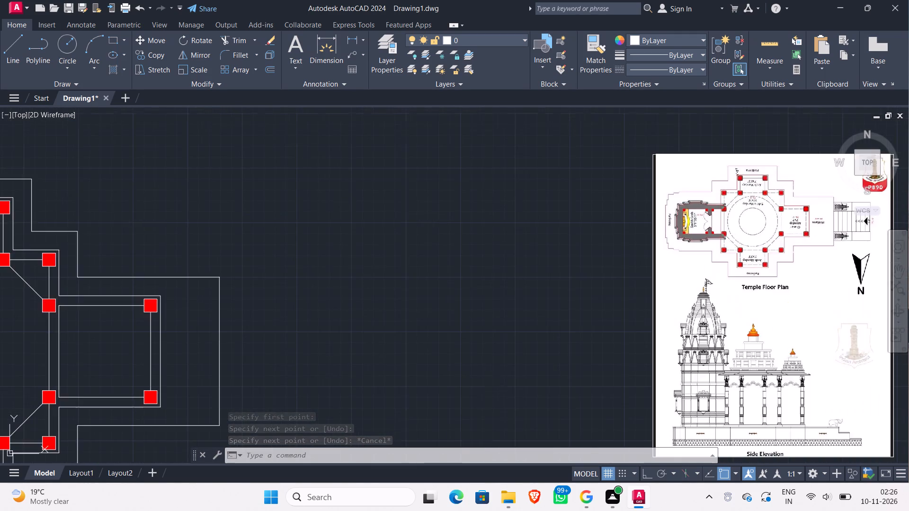
scroll(775, 203, up, 2)
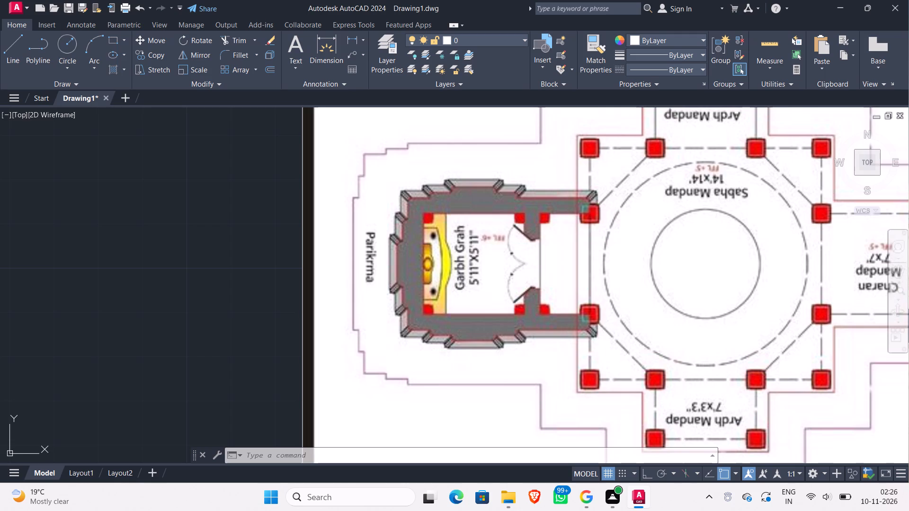
scroll(255, 331, down, 1)
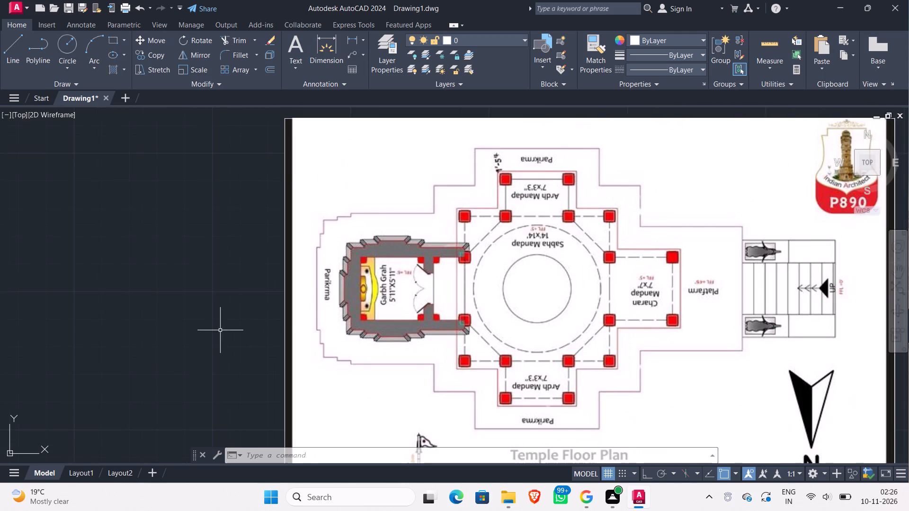
middle_drag(218, 329, 775, 291)
scroll(499, 298, down, 3)
middle_drag(301, 339, 410, 330)
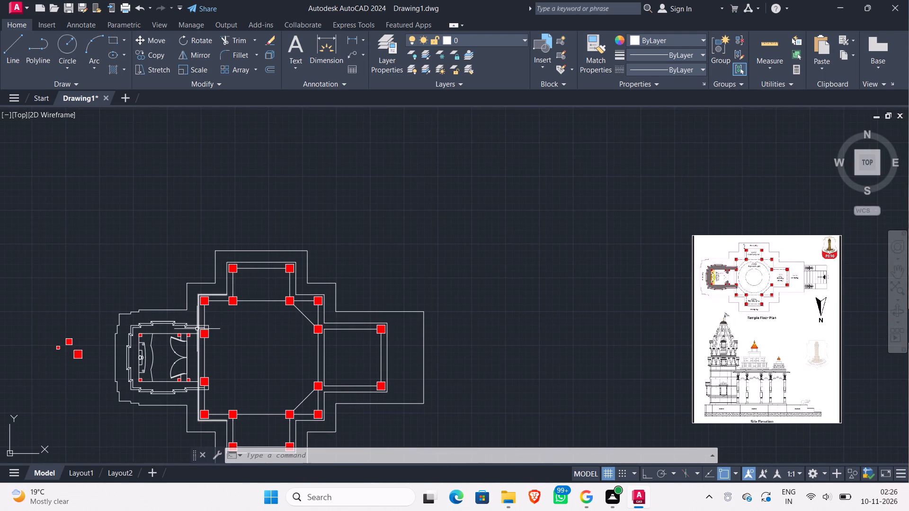
scroll(196, 329, up, 5)
scroll(233, 337, down, 2)
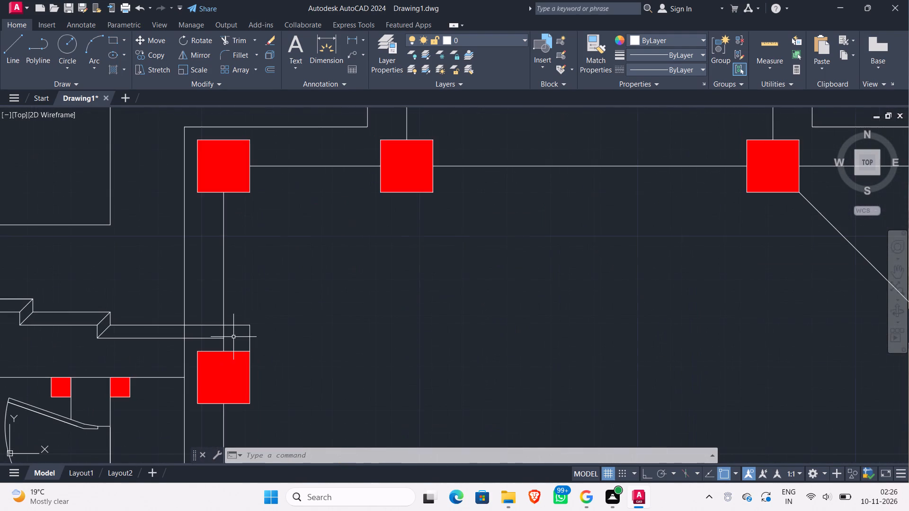
scroll(233, 337, down, 4)
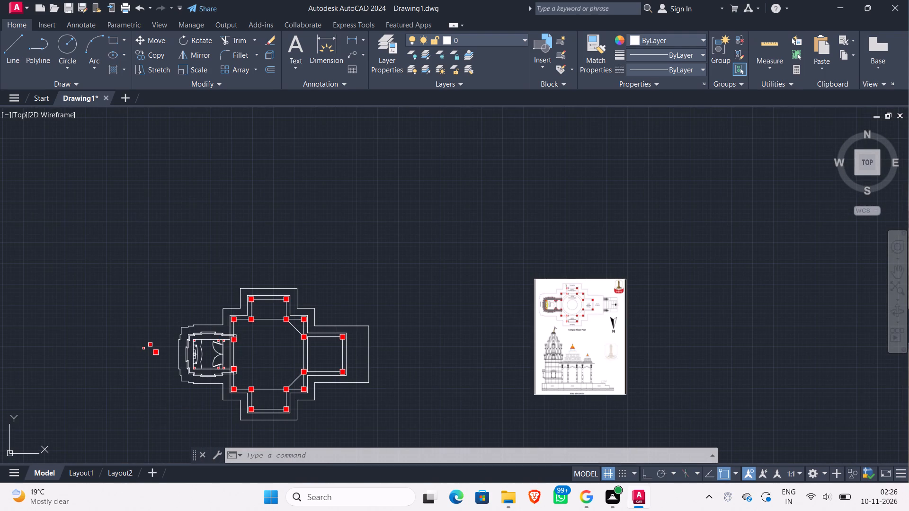
scroll(567, 301, up, 7)
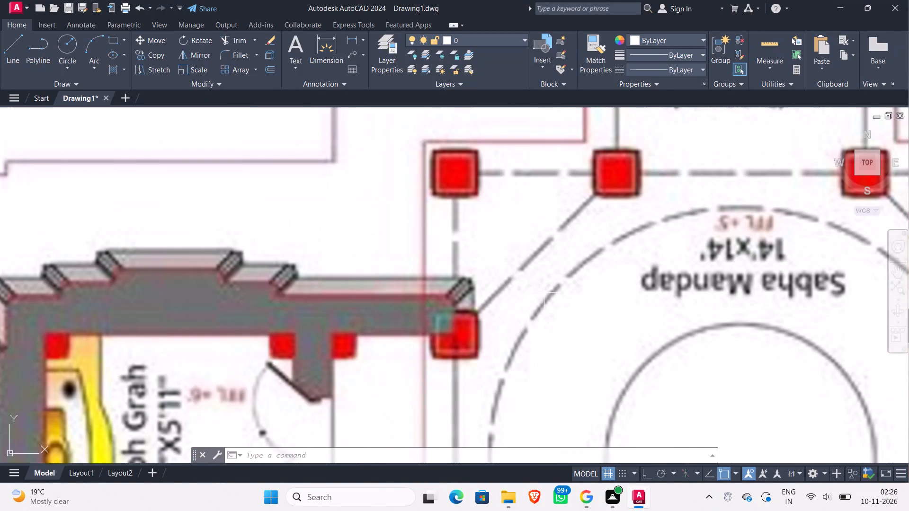
scroll(547, 294, down, 3)
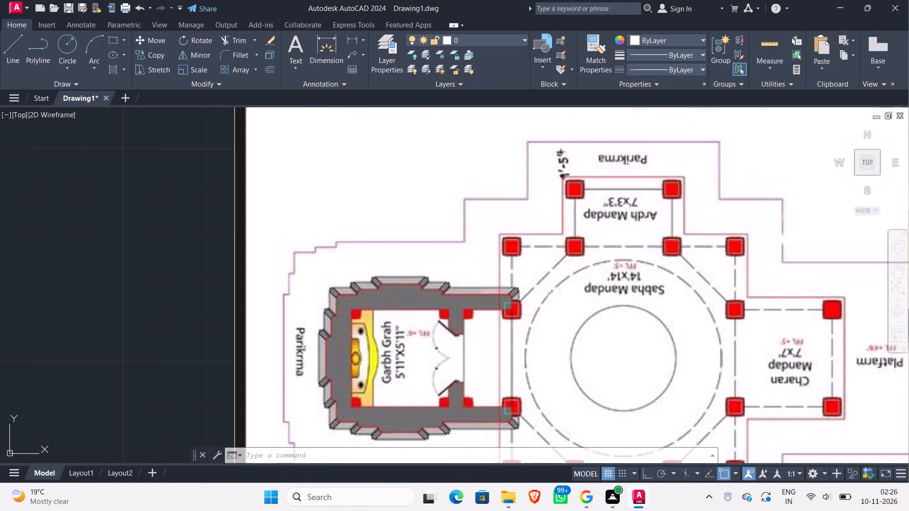
scroll(232, 295, down, 2)
middle_drag(232, 295, 908, 298)
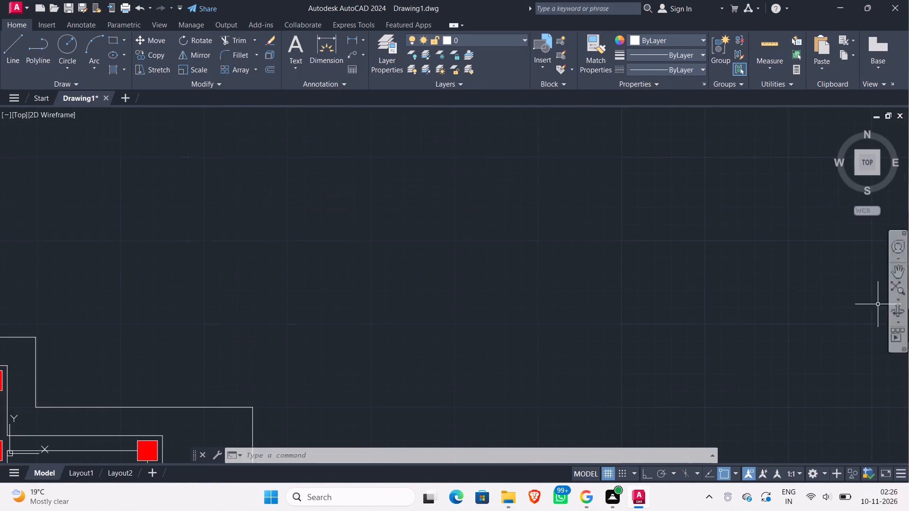
scroll(455, 347, down, 2)
middle_drag(542, 339, 830, 249)
scroll(412, 315, up, 2)
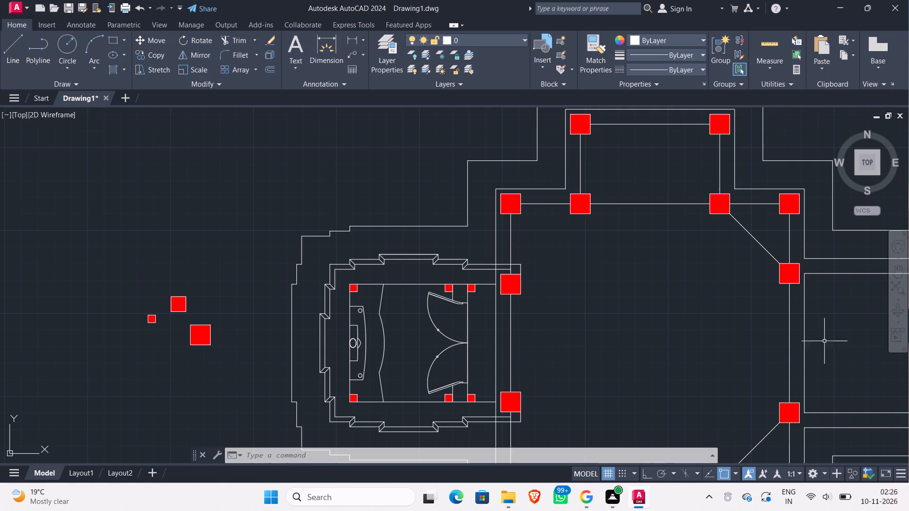
scroll(619, 312, down, 1)
middle_drag(619, 312, 124, 291)
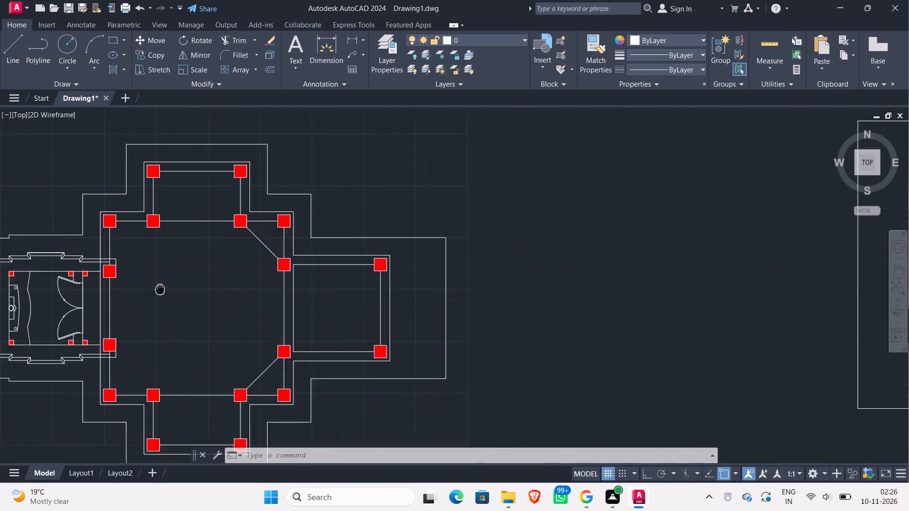
middle_drag(124, 291, 121, 291)
scroll(853, 181, up, 3)
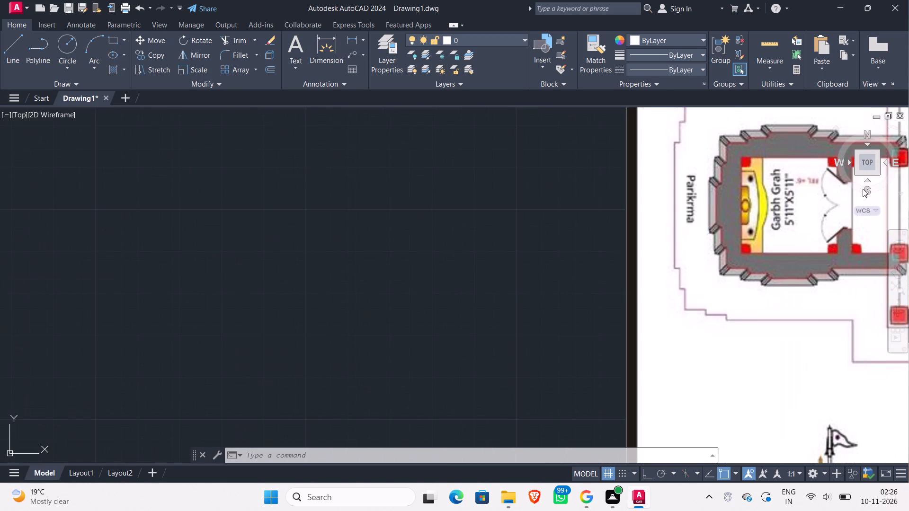
scroll(863, 189, down, 3)
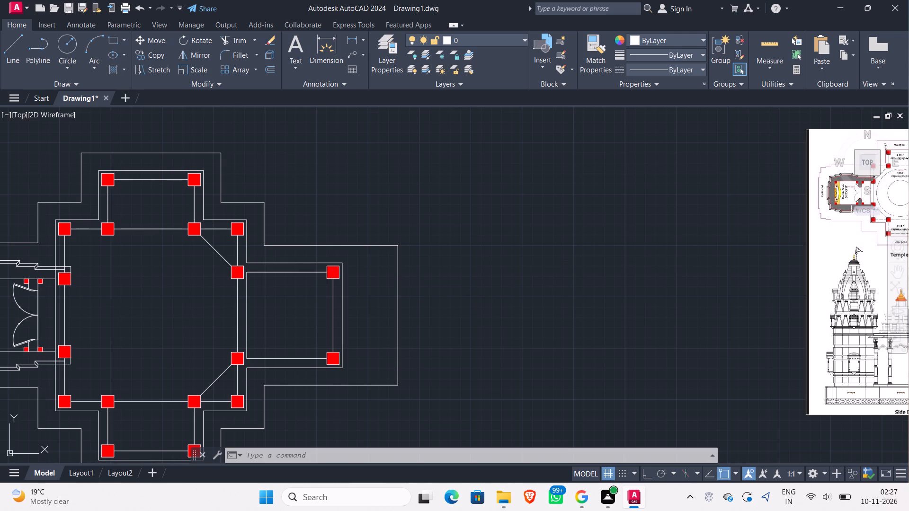
middle_drag(867, 224, 752, 288)
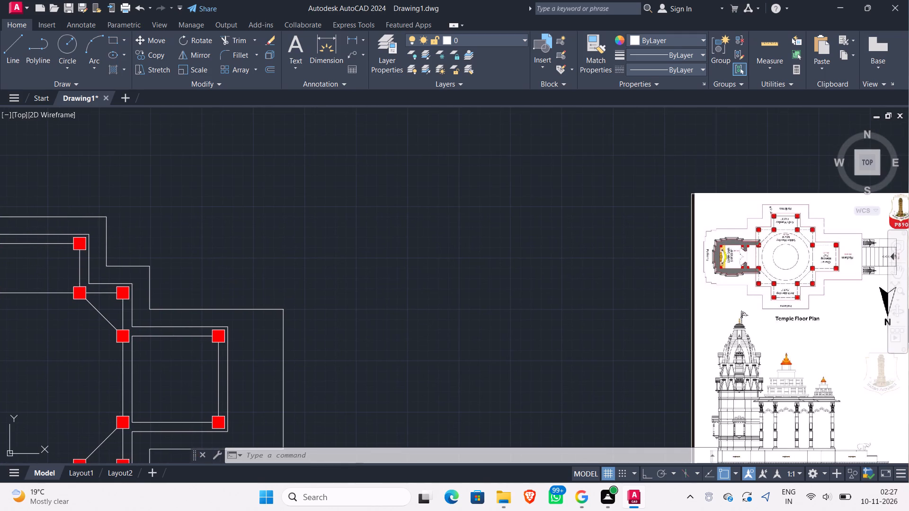
scroll(777, 244, up, 2)
scroll(775, 245, down, 1)
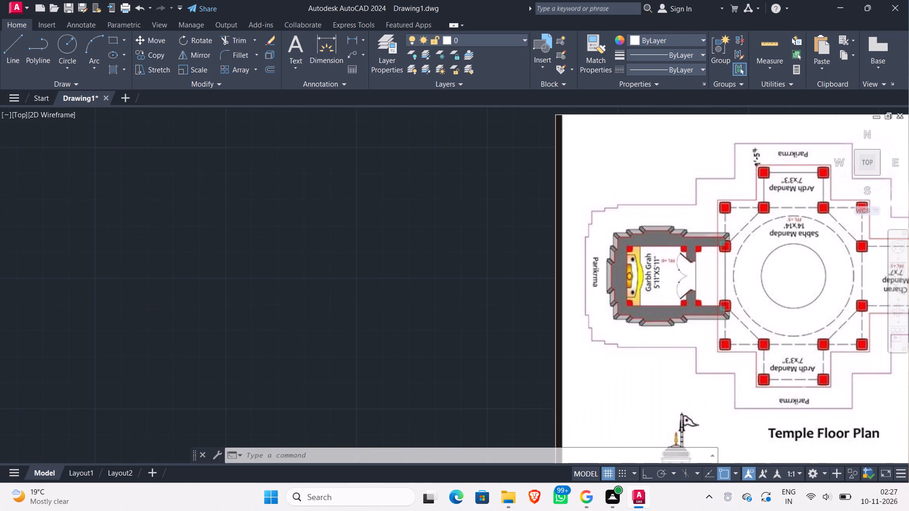
scroll(775, 245, down, 1)
middle_drag(374, 340, 881, 319)
scroll(438, 325, up, 2)
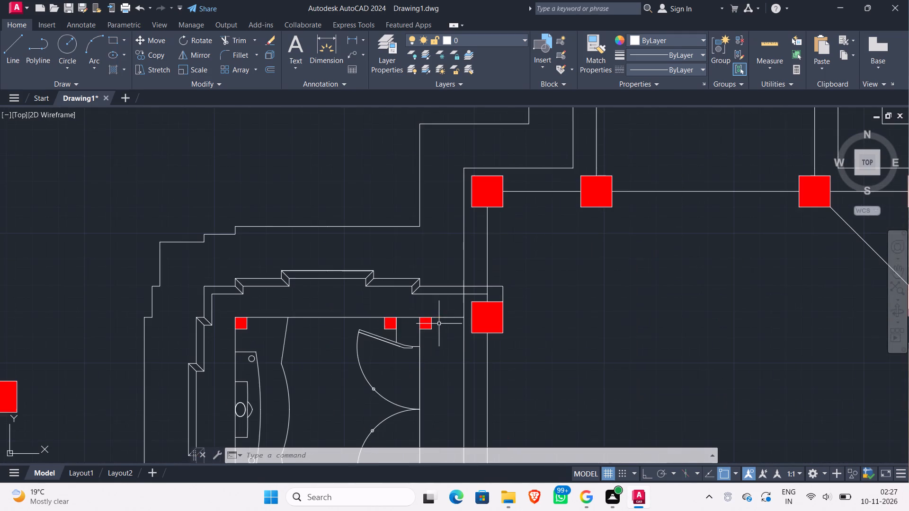
scroll(475, 310, up, 2)
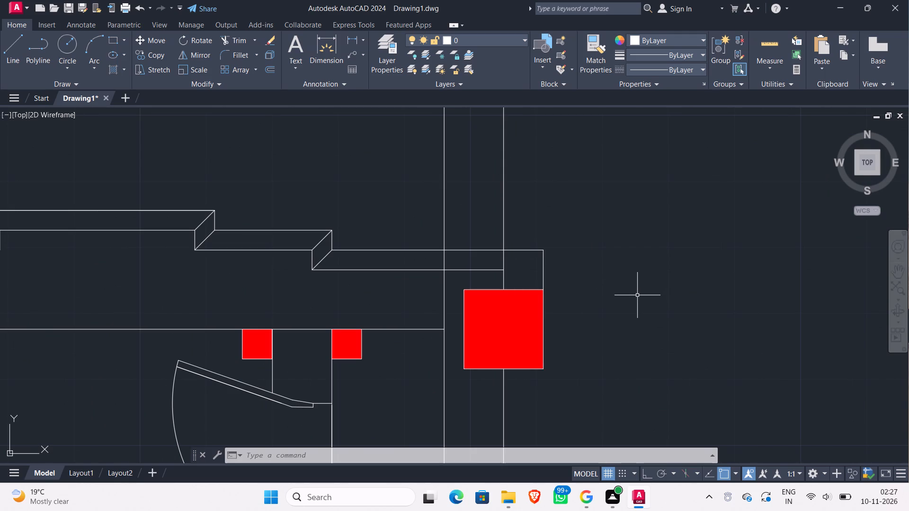
scroll(637, 295, down, 1)
middle_drag(637, 294, 427, 295)
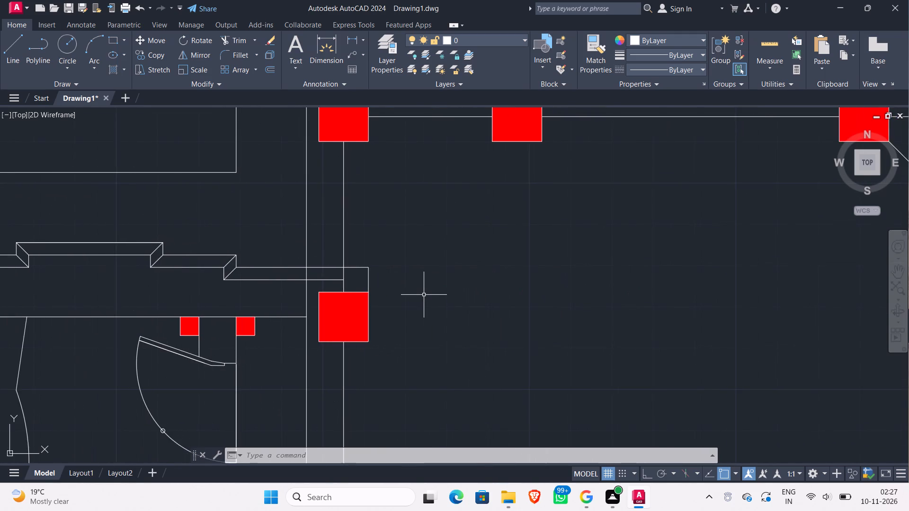
scroll(424, 295, down, 1)
middle_drag(468, 293, 329, 304)
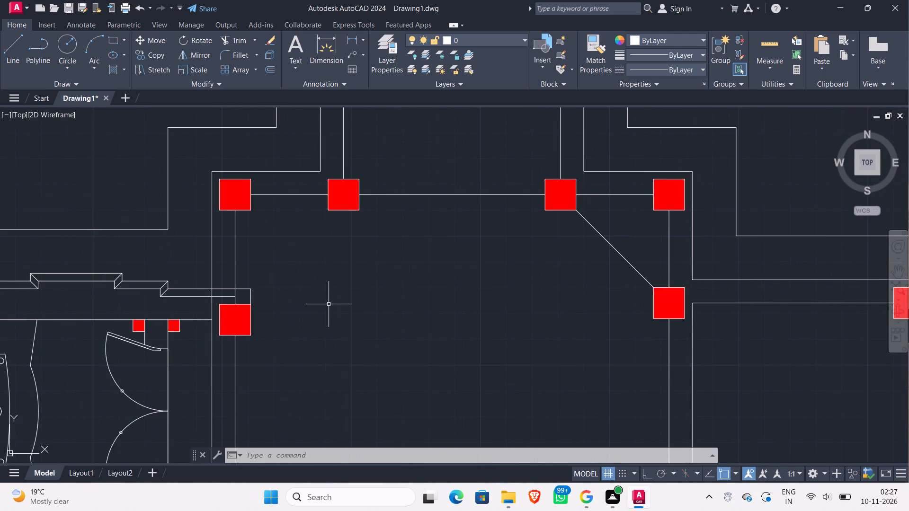
scroll(329, 304, down, 2)
middle_drag(371, 309, 89, 291)
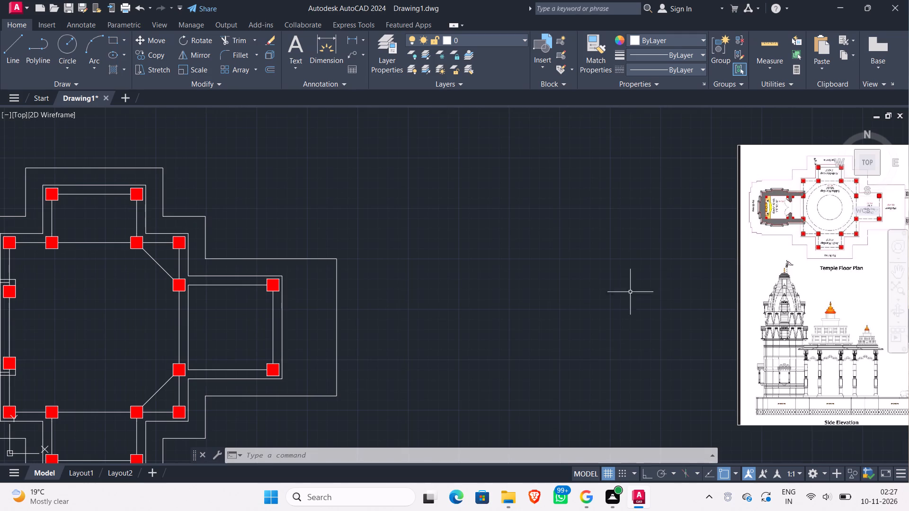
middle_drag(749, 243, 599, 295)
scroll(669, 254, up, 2)
scroll(660, 207, up, 1)
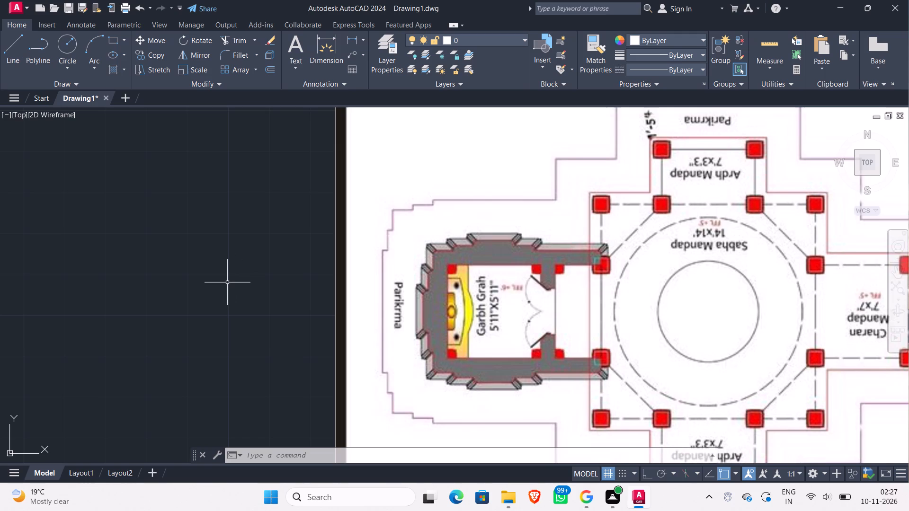
Draw a diagonal line about 5" long between the Garbh Grah's outermost and inner north wall lines, just above the adjacent west column.
scroll(227, 282, down, 1)
middle_drag(227, 282, 801, 271)
scroll(234, 282, down, 1)
scroll(544, 304, down, 2)
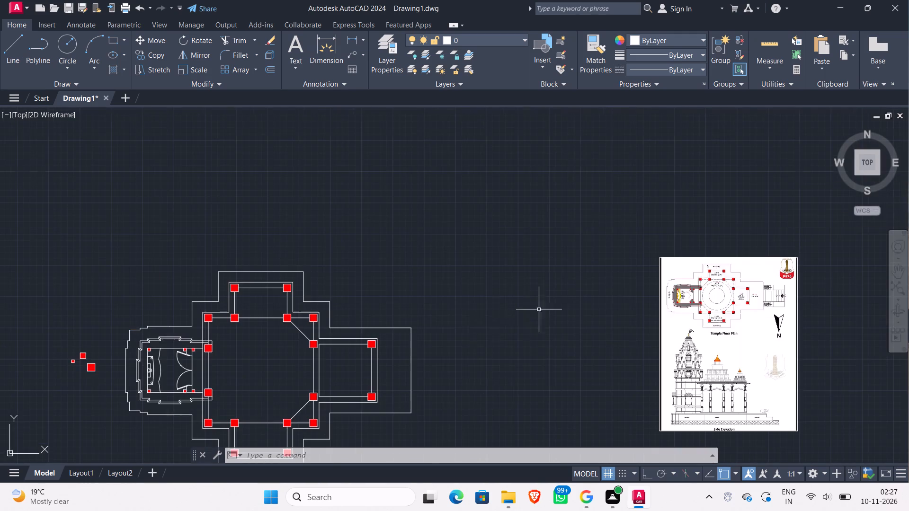
middle_drag(450, 332, 533, 292)
scroll(316, 304, up, 2)
scroll(258, 308, up, 2)
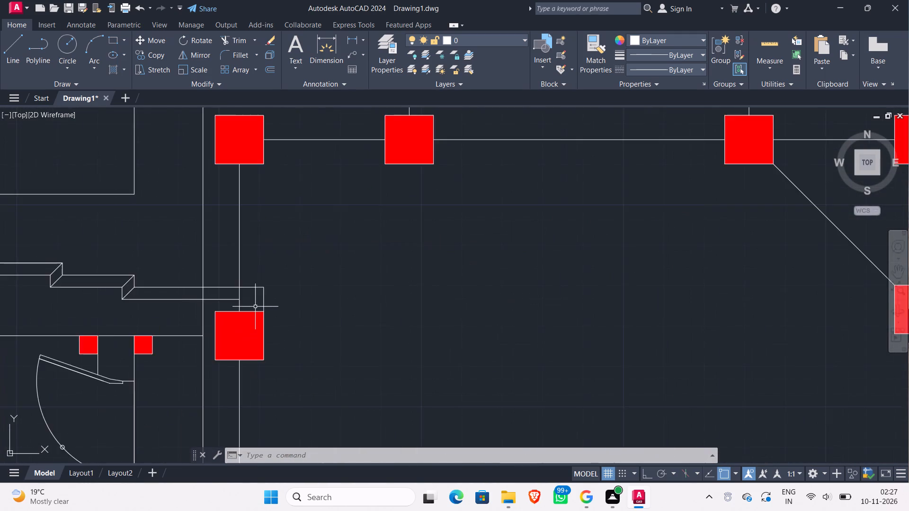
scroll(253, 304, up, 3)
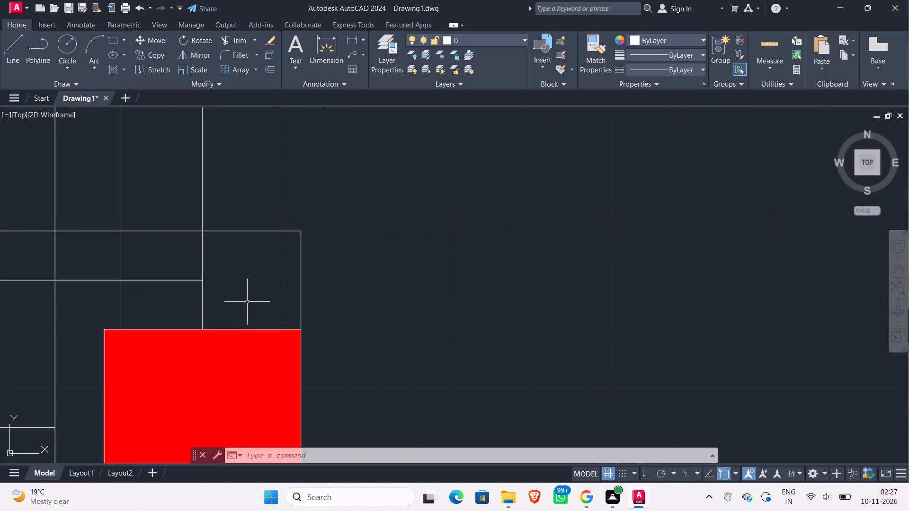
key(l)
key(Return)
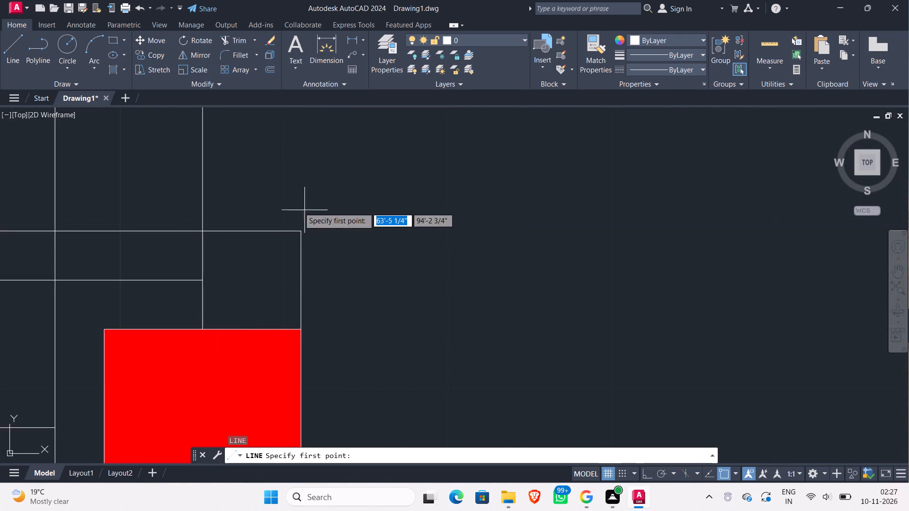
click(225, 230)
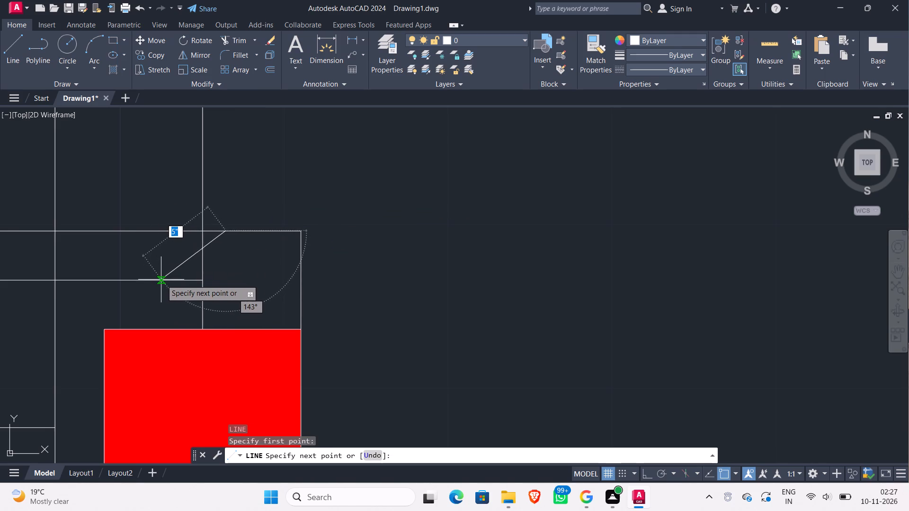
click(161, 280)
key(Escape)
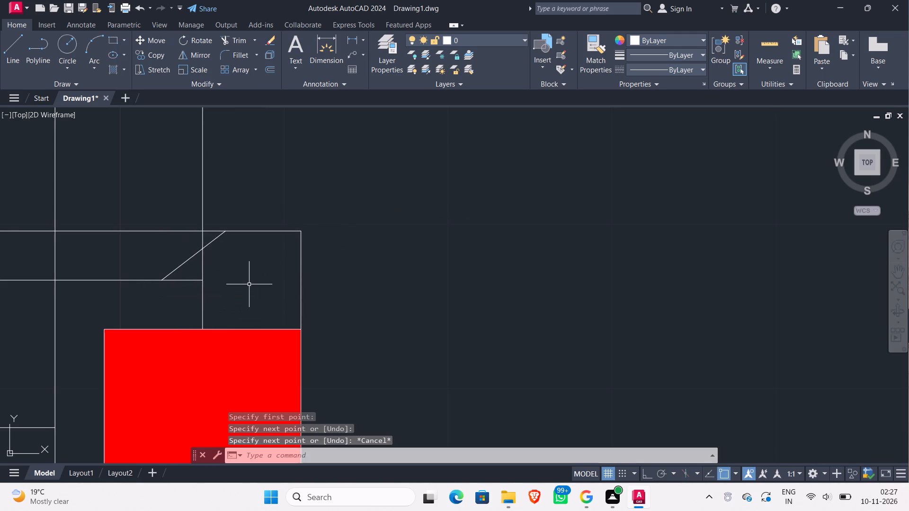
Draw a second diagonal from the north wall end's return line down to the Sabha Mandap's inner west line, just above the column.
key(Return)
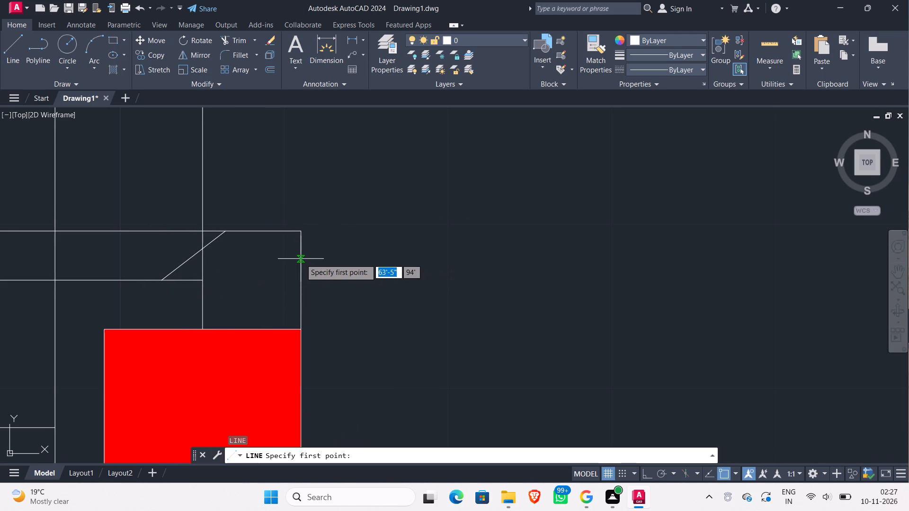
click(301, 258)
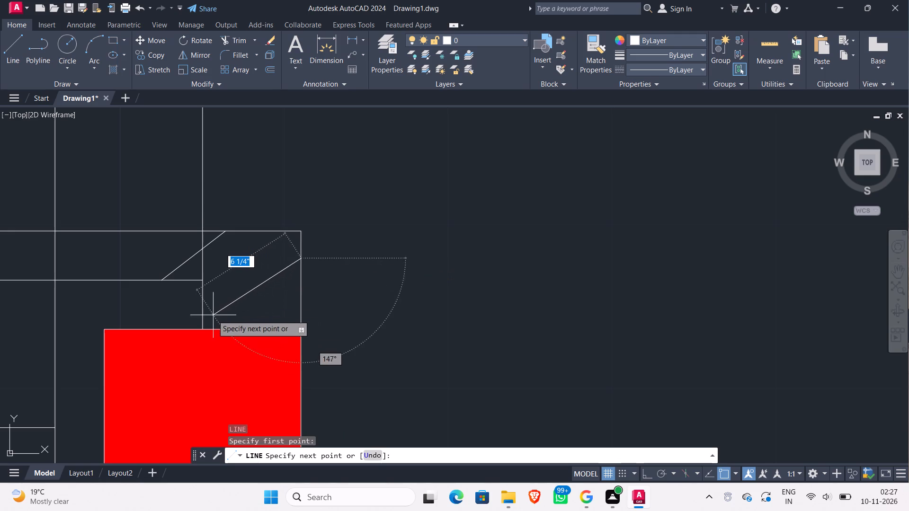
click(203, 320)
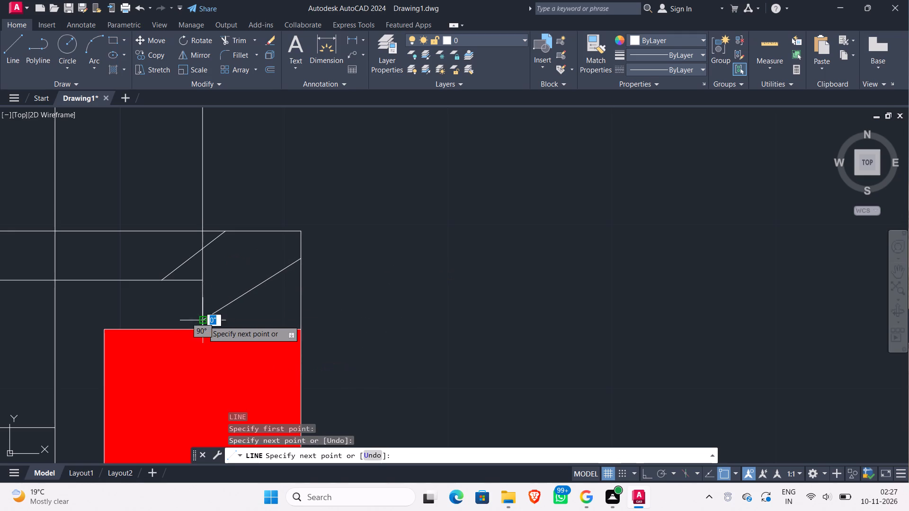
key(Escape)
Draw a diagonal from the south wall end's return line up to the Sabha Mandap's inner west line, just below the adjacent column.
scroll(360, 308, down, 1)
middle_drag(360, 308, 387, 162)
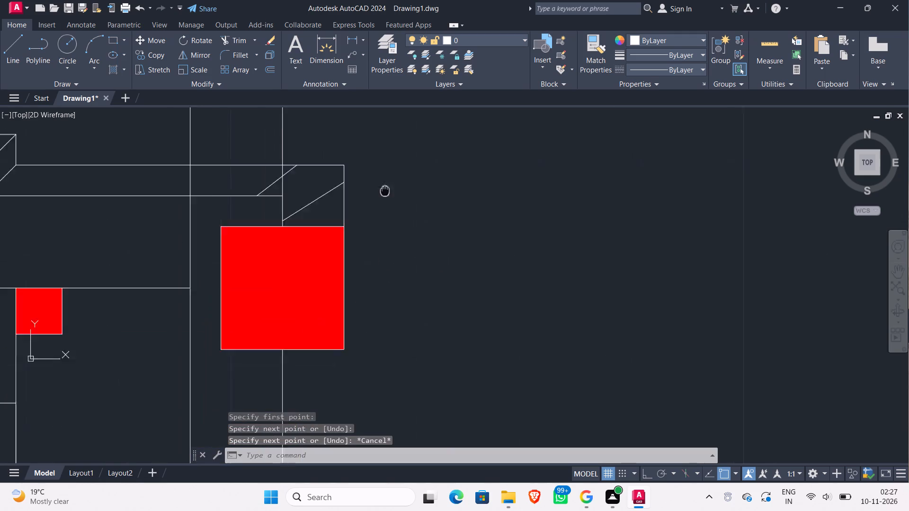
middle_drag(387, 162, 388, 154)
scroll(395, 180, down, 2)
middle_drag(415, 247, 383, 160)
scroll(378, 200, down, 2)
middle_drag(383, 249, 383, 245)
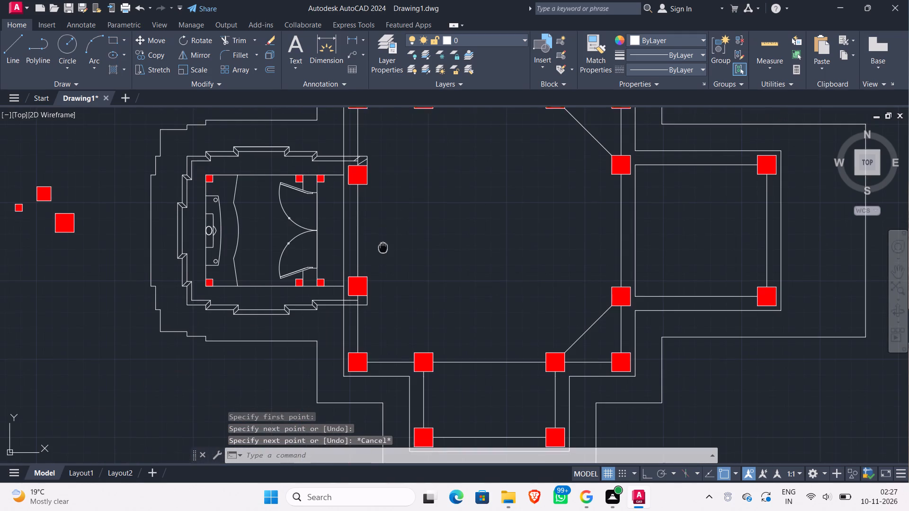
middle_drag(383, 245, 376, 195)
scroll(357, 261, up, 2)
middle_drag(349, 249, 331, 295)
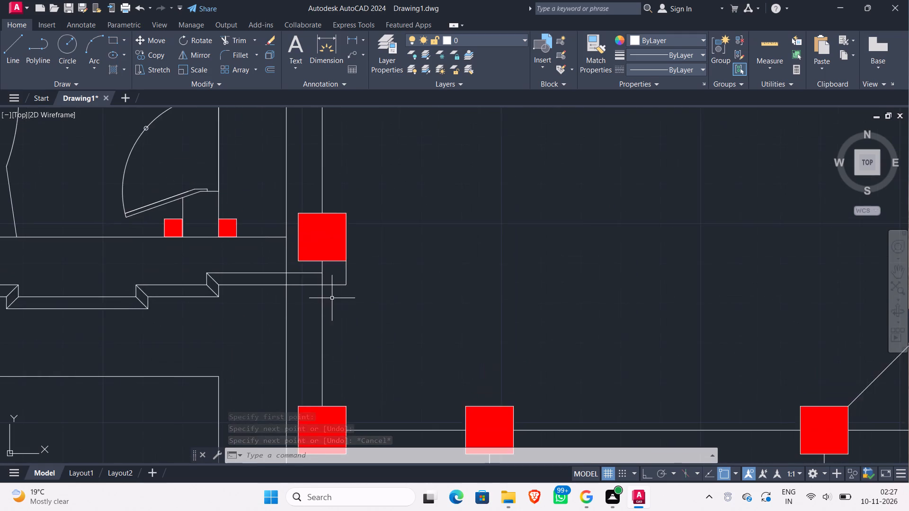
scroll(333, 298, up, 2)
key(l)
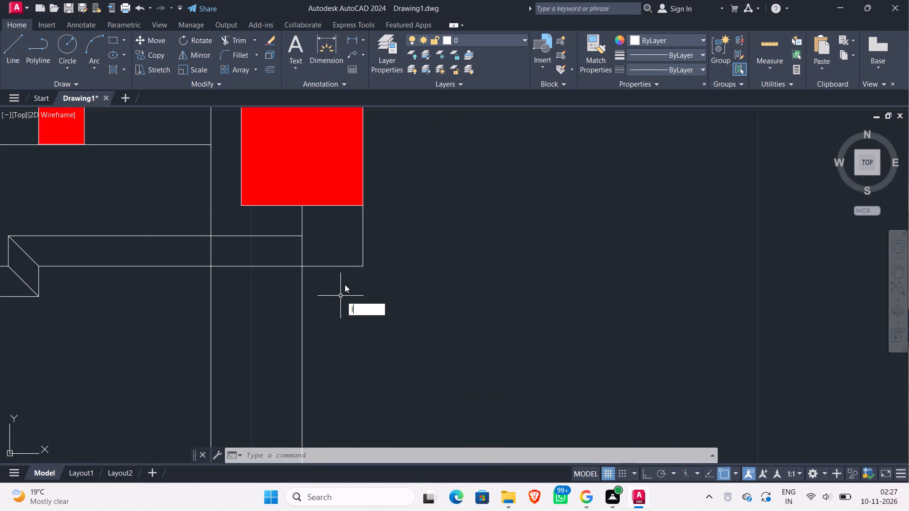
key(Return)
click(364, 246)
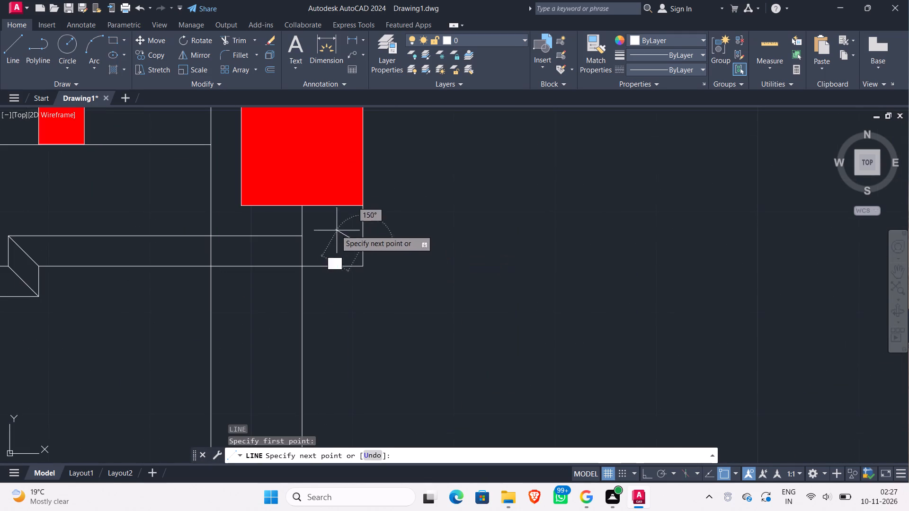
click(302, 214)
key(Escape)
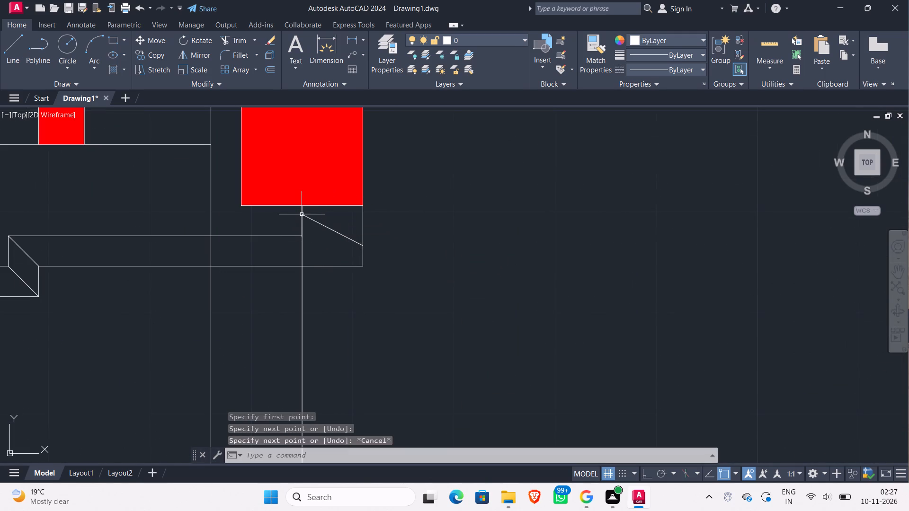
Draw a second diagonal at the south wall end, from the Garbh Grah's outermost south wall line to its inner line.
key(Return)
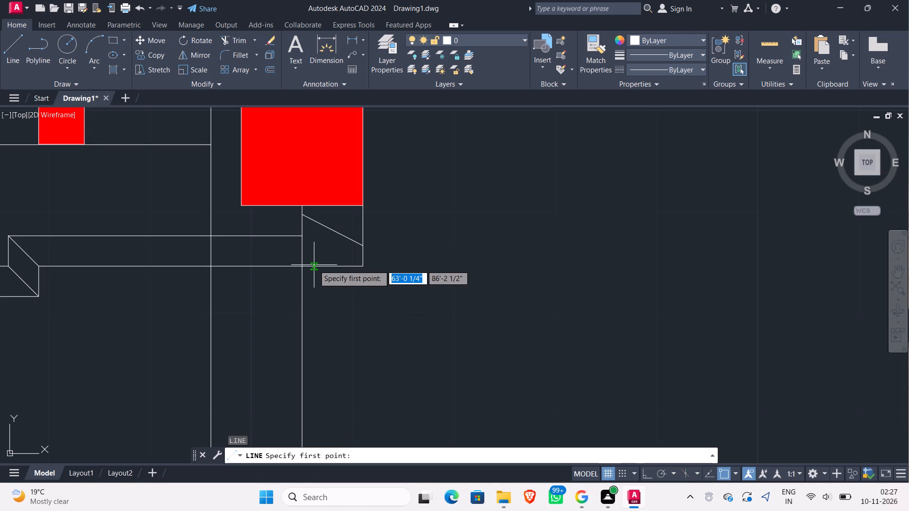
scroll(314, 265, down, 4)
scroll(314, 266, up, 5)
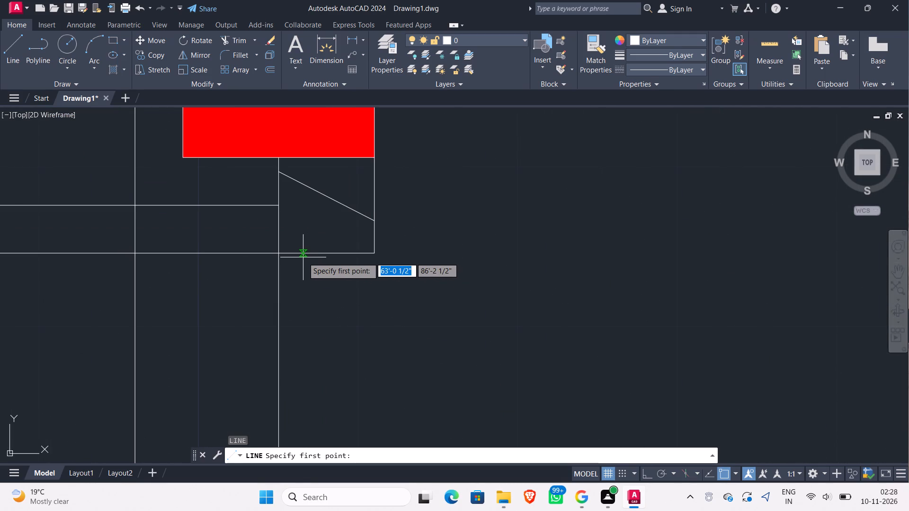
click(302, 252)
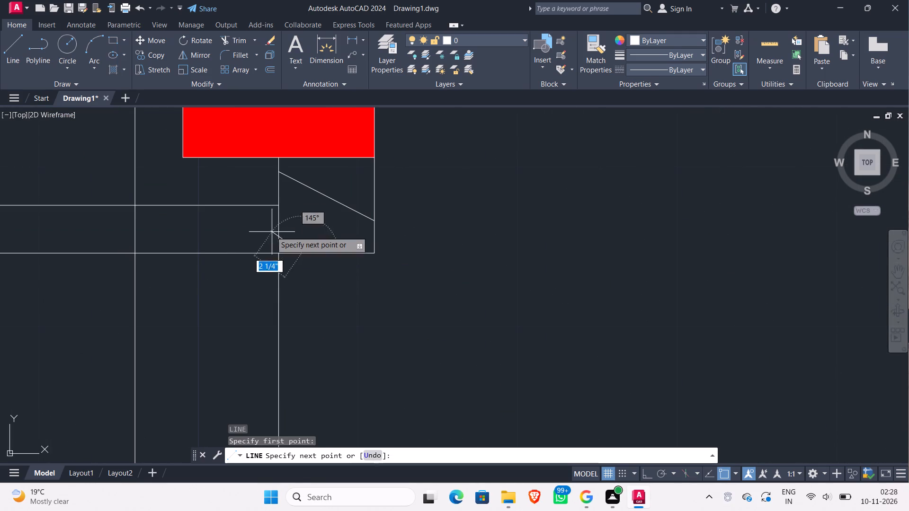
click(223, 206)
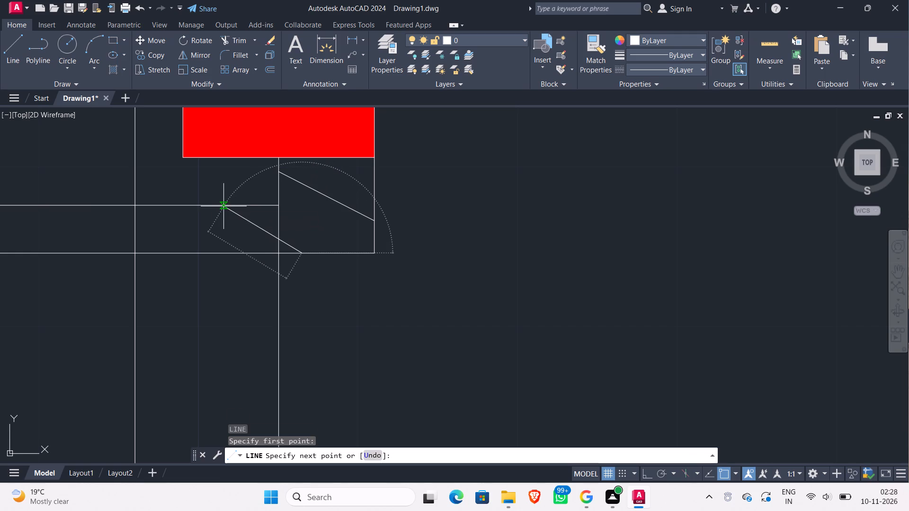
key(Escape)
Compare the finished Garbh Grah wall ends and the Sabha Mandap's west side with the reference temple floor plan.
scroll(416, 301, down, 3)
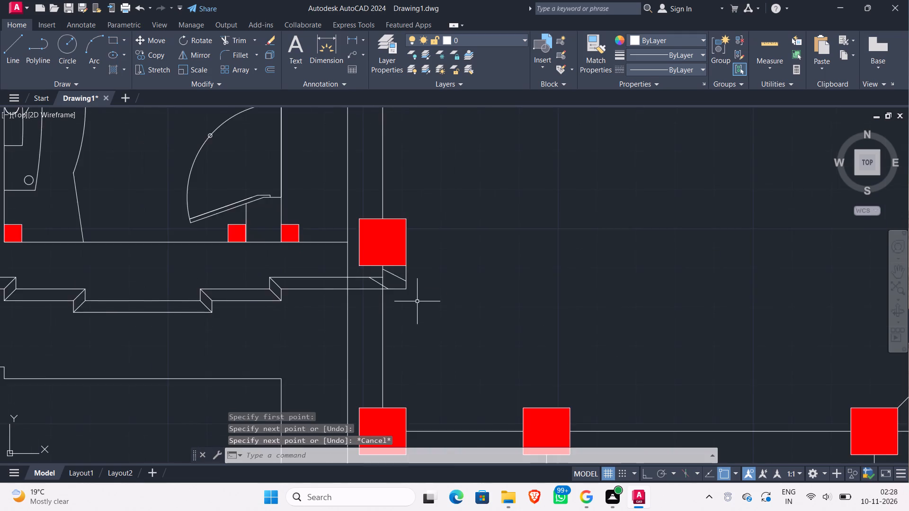
scroll(454, 305, down, 1)
middle_drag(454, 305, 365, 387)
scroll(384, 360, down, 1)
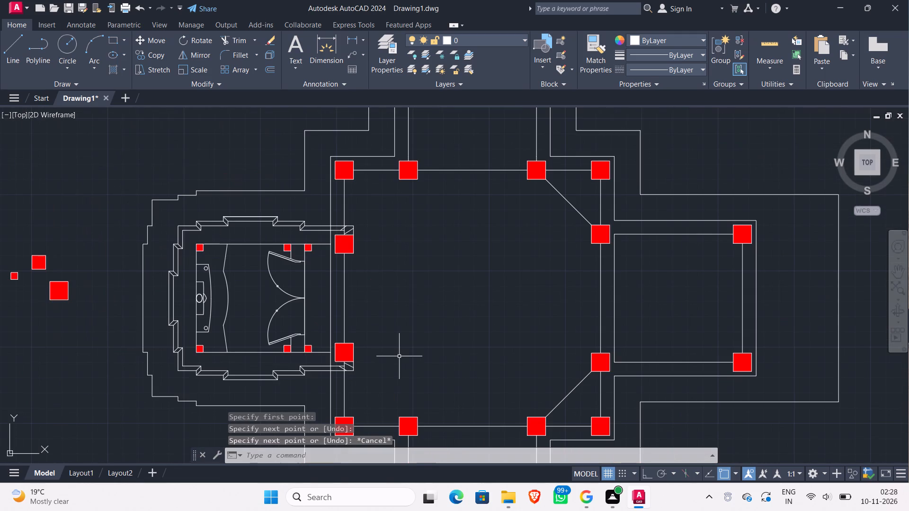
middle_drag(406, 352, 367, 321)
scroll(367, 319, down, 2)
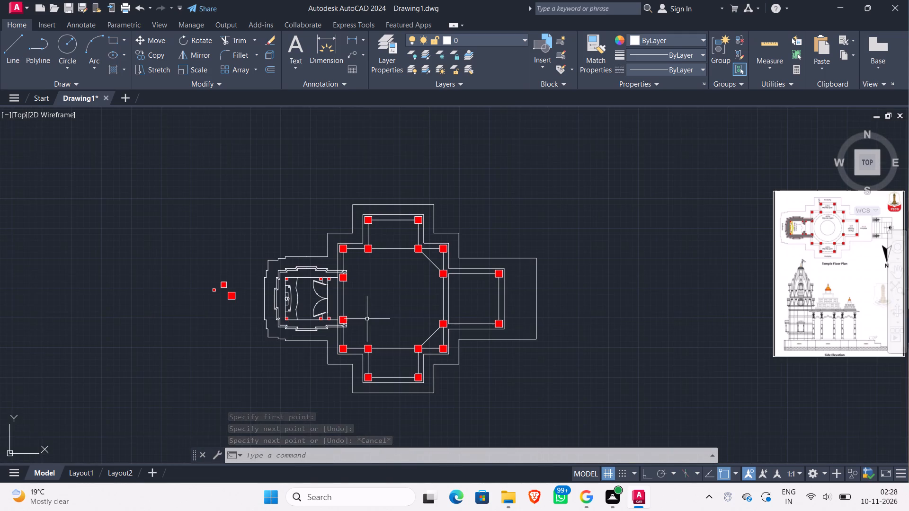
middle_drag(431, 316, 291, 302)
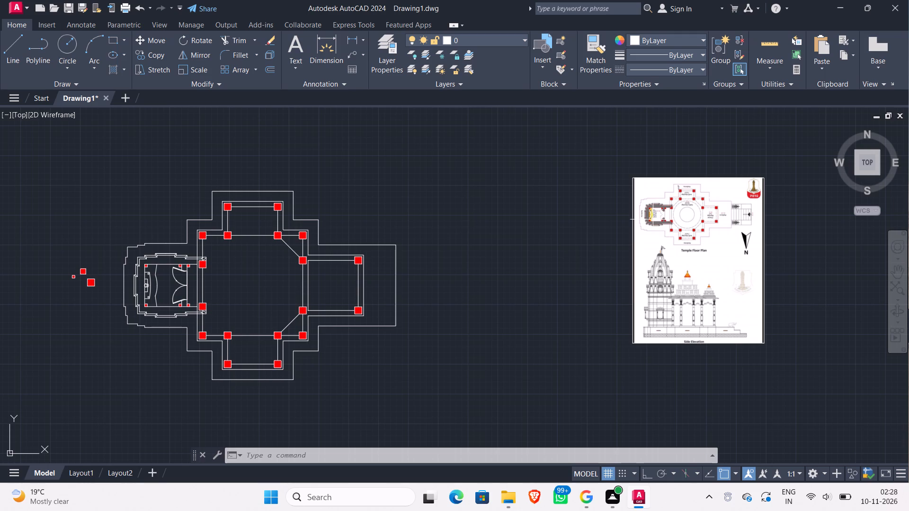
scroll(649, 216, up, 4)
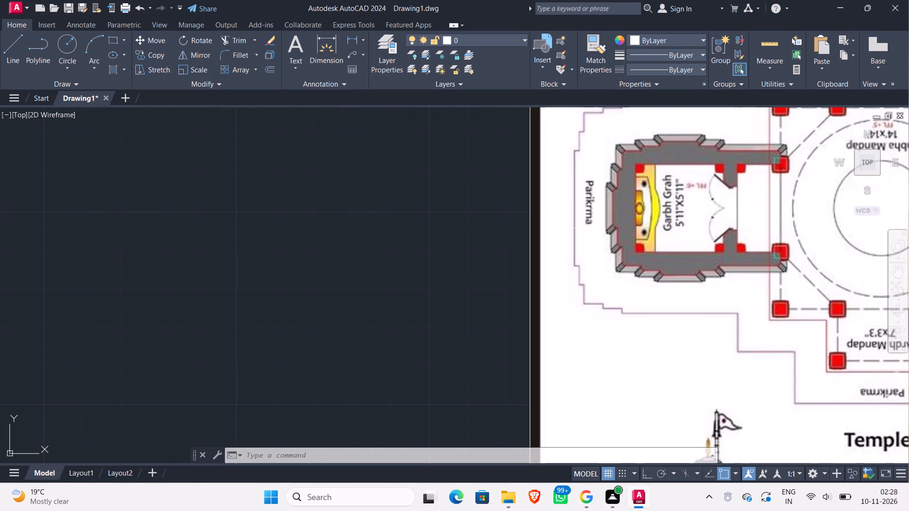
Draw the Sabha Mandap's northwest diagonal from the north Ardh Mandap's southwest column corner to the northeast corner of the column at the Garbh Grah's north wall.
scroll(342, 219, down, 2)
middle_drag(332, 229, 604, 239)
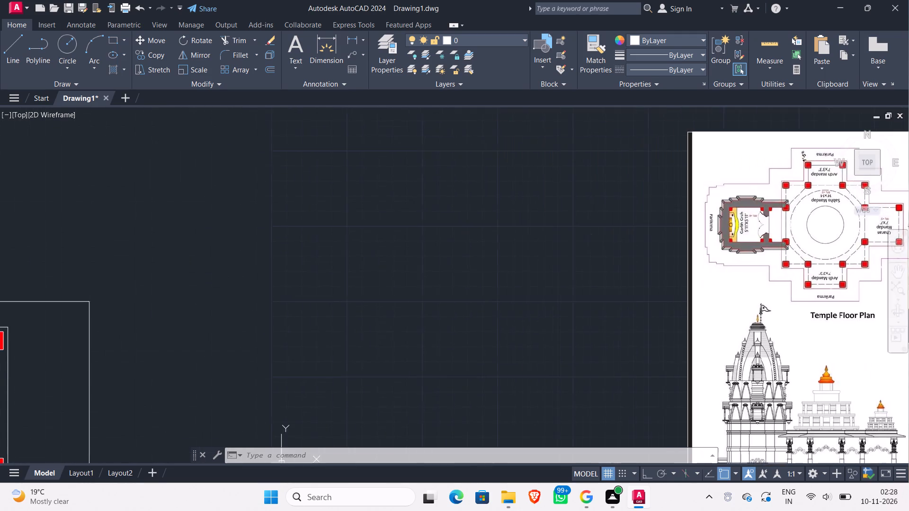
scroll(368, 271, down, 2)
middle_drag(235, 325, 395, 295)
scroll(265, 274, up, 2)
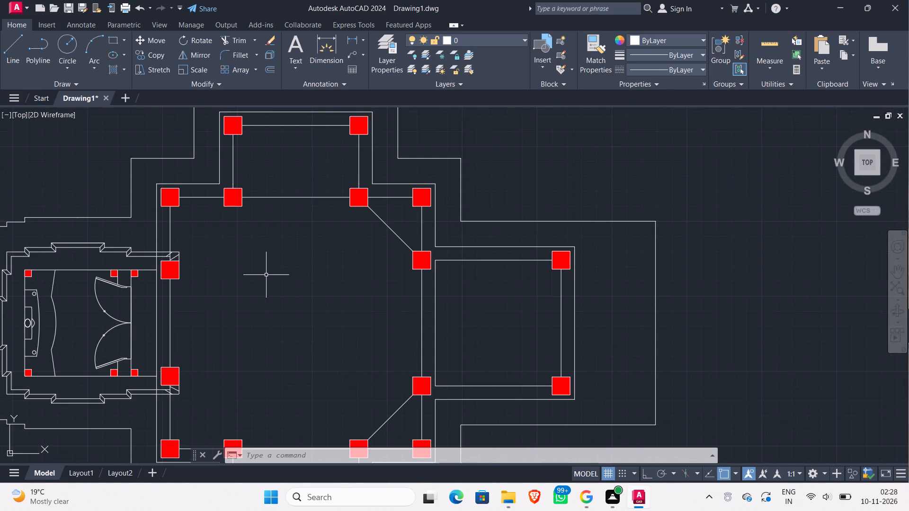
key(l)
key(Return)
scroll(229, 232, up, 1)
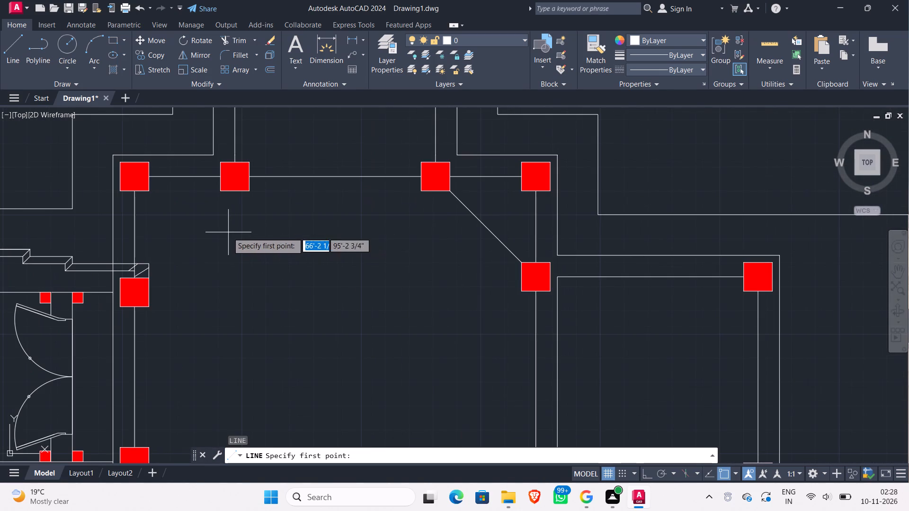
click(221, 188)
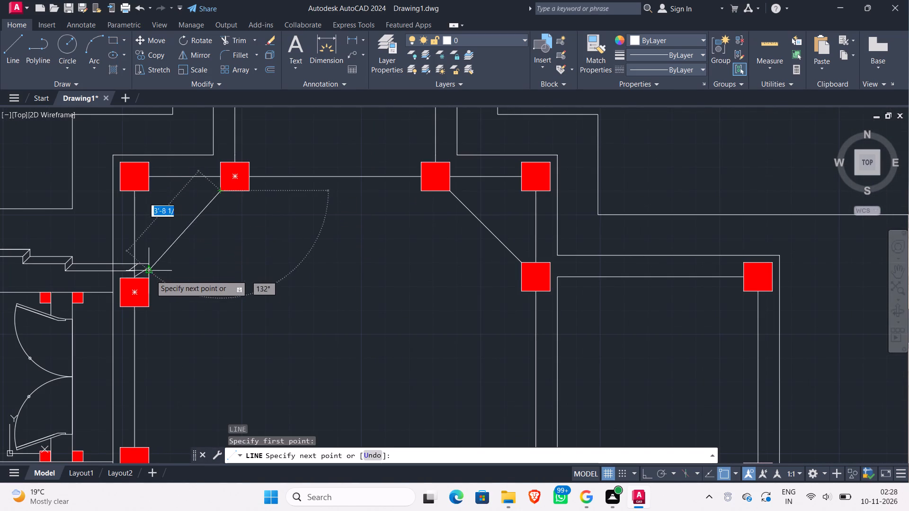
click(146, 282)
key(Escape)
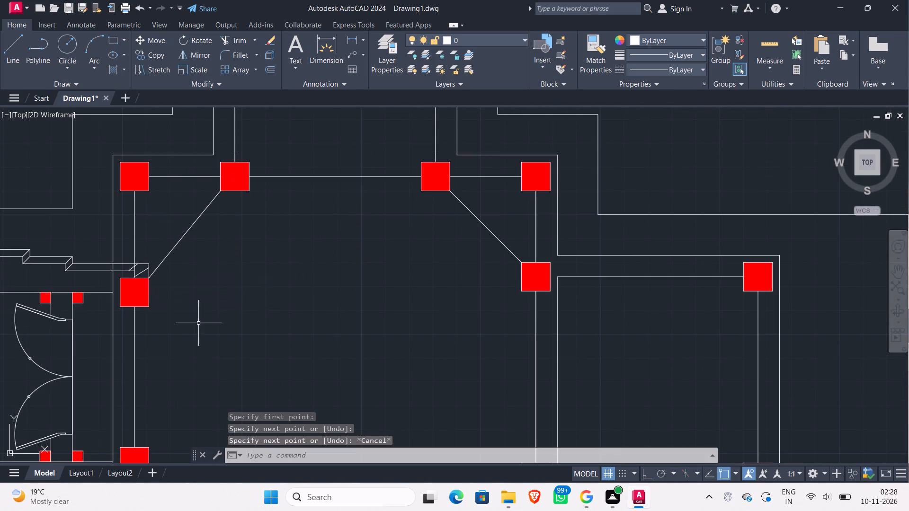
Draw the Sabha Mandap's southwest diagonal, about 4'-0 3/4" long, from the column at the Garbh Grah's south wall to the south Ardh Mandap's northwest column.
middle_drag(206, 330, 205, 275)
scroll(205, 276, down, 1)
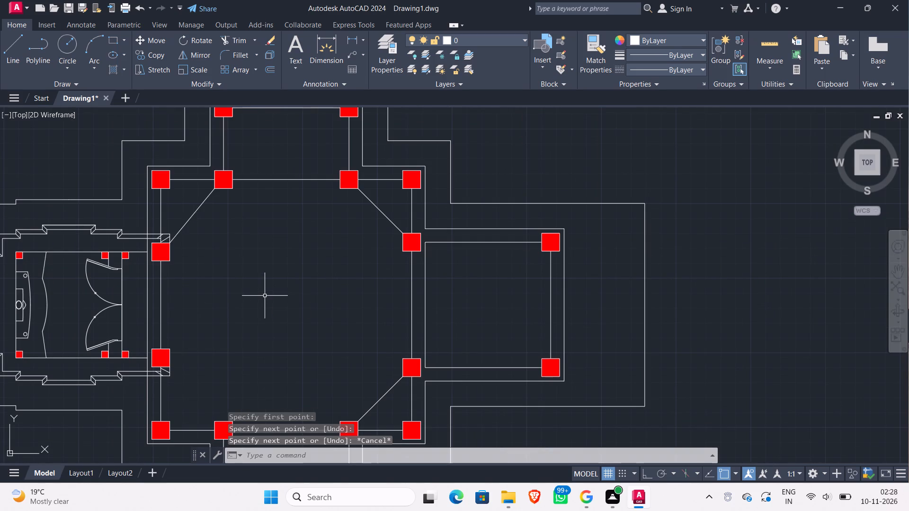
key(l)
key(Return)
middle_drag(229, 327, 230, 261)
scroll(164, 326, up, 1)
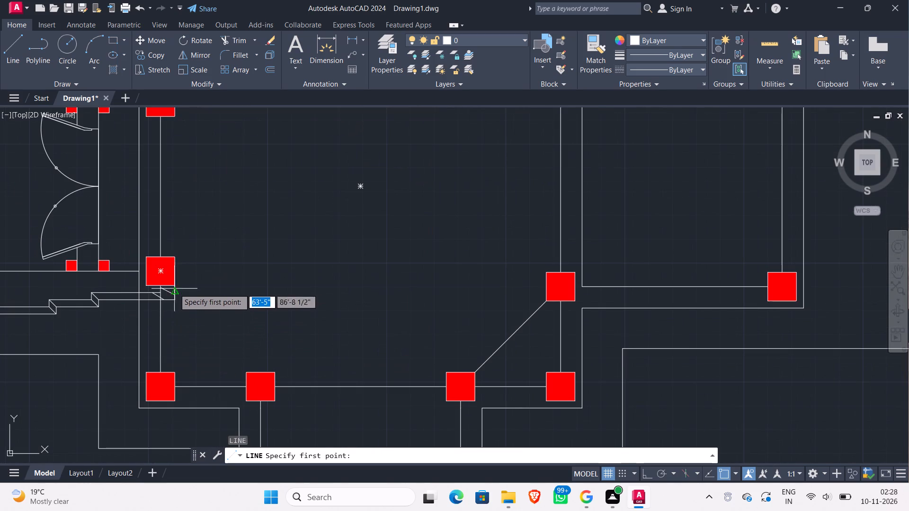
click(172, 286)
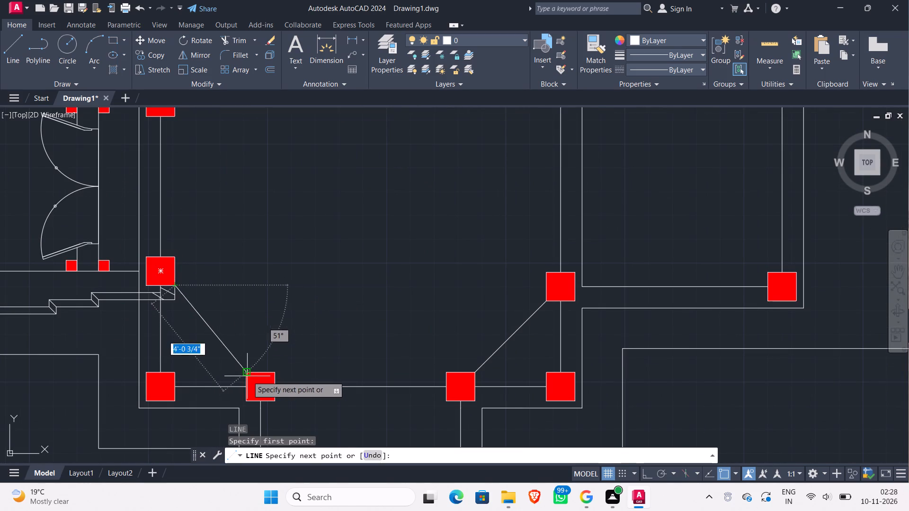
click(246, 375)
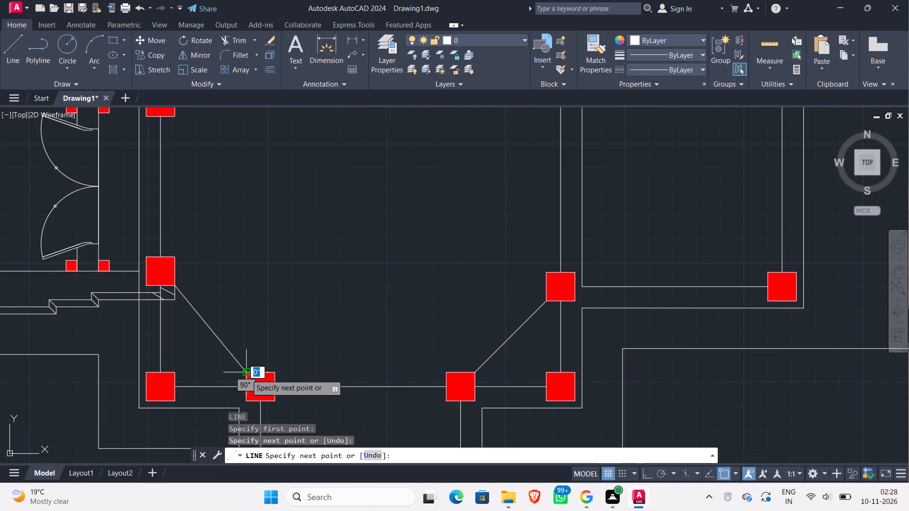
key(Escape)
Compare the completed Sabha Mandap diagonals with the reference temple floor plan and examine the circles shown at its centre.
scroll(312, 327, down, 2)
middle_drag(367, 297, 283, 301)
scroll(274, 301, down, 2)
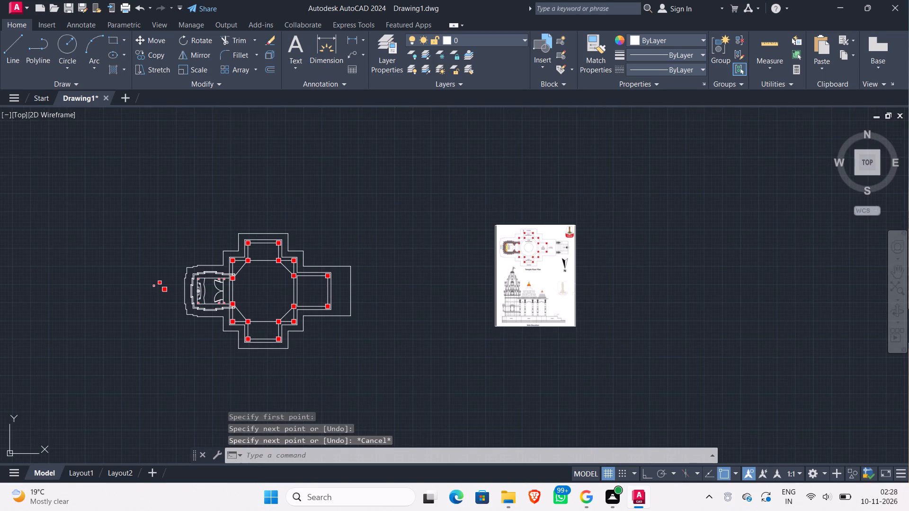
scroll(546, 261, up, 3)
scroll(503, 225, up, 2)
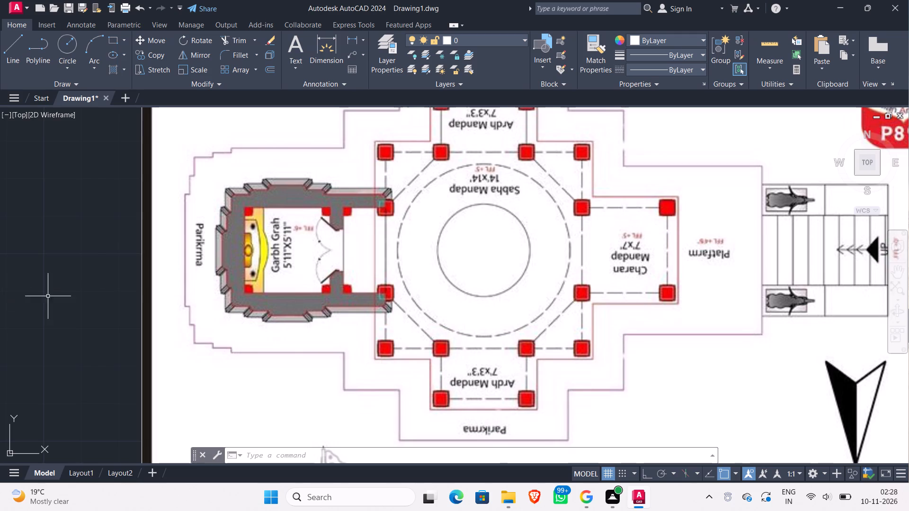
scroll(65, 288, down, 1)
middle_drag(65, 288, 542, 270)
scroll(363, 297, down, 1)
middle_drag(278, 319, 633, 277)
scroll(427, 306, down, 2)
scroll(240, 336, up, 1)
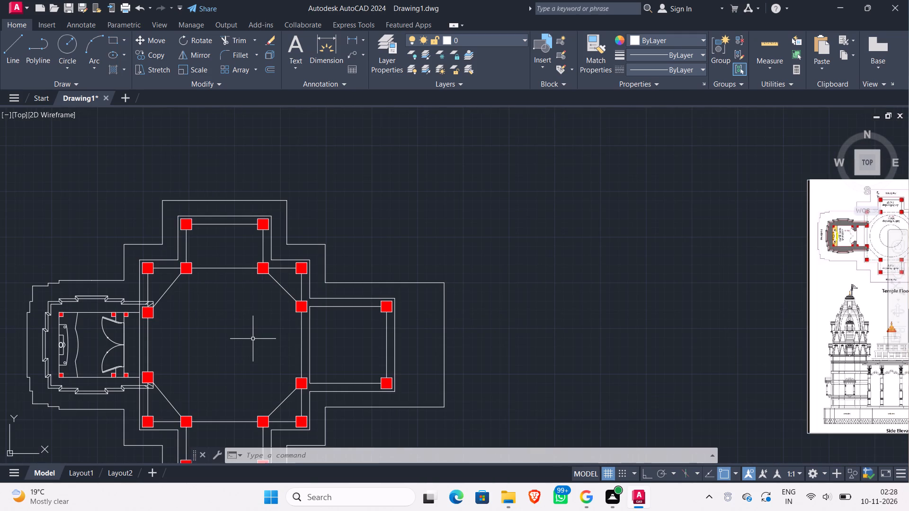
Draw a circle of about 5'-11" radius centred in the Sabha Mandap, within its ring of columns.
key(c)
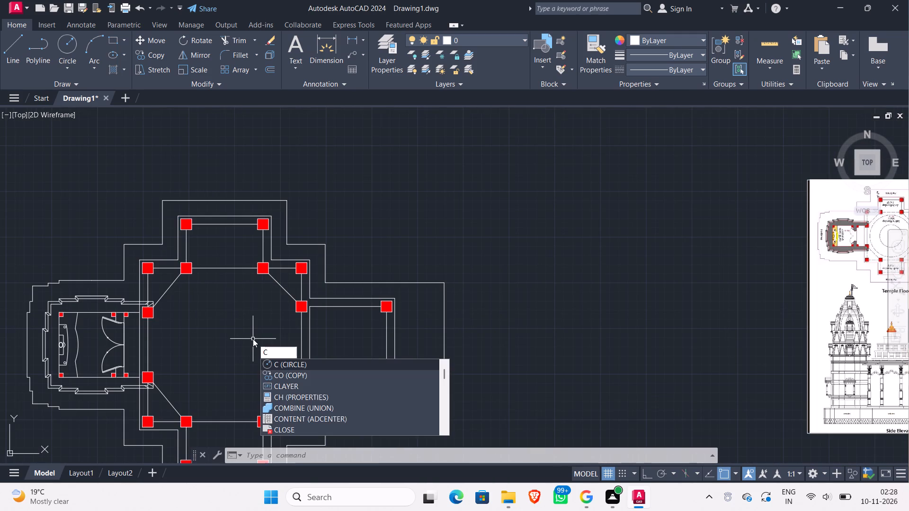
text(ir)
key(Return)
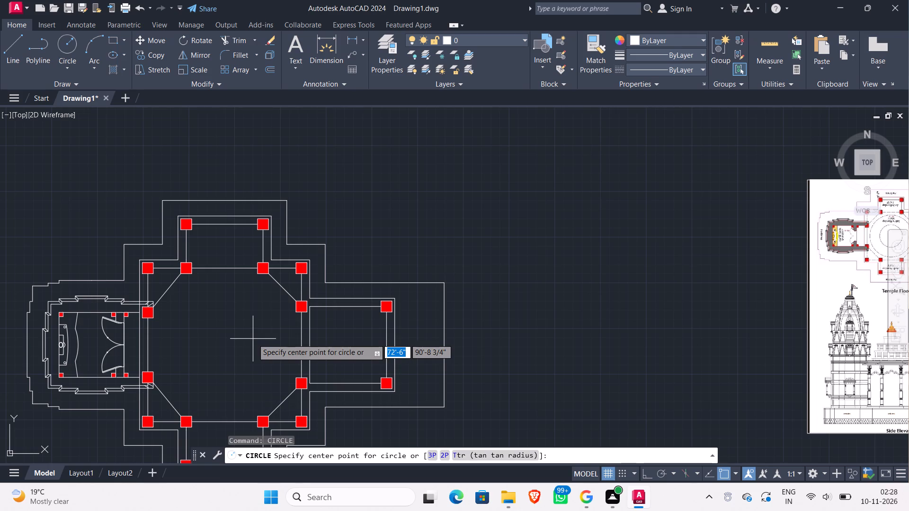
click(227, 344)
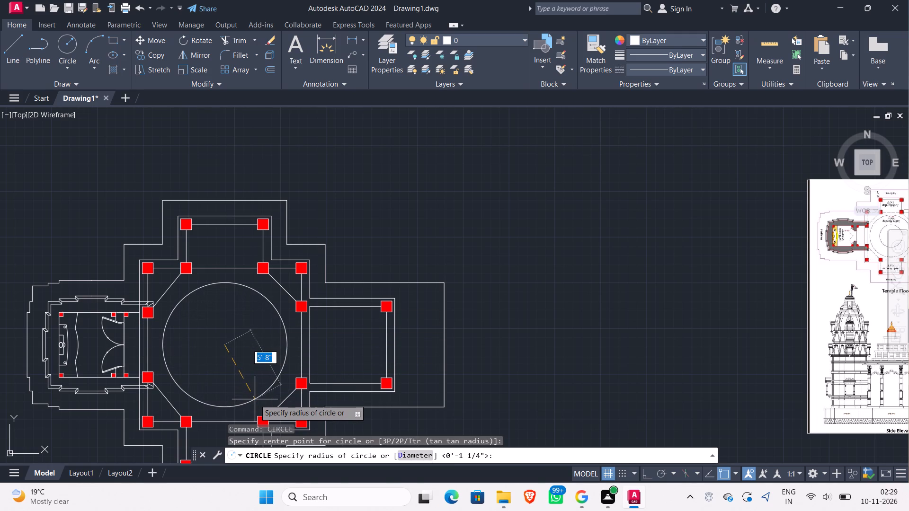
scroll(255, 399, down, 1)
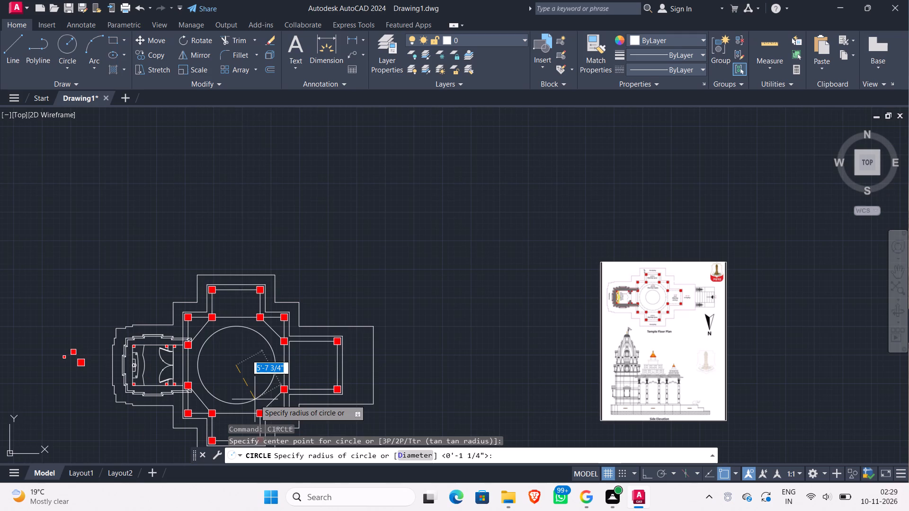
scroll(686, 303, up, 3)
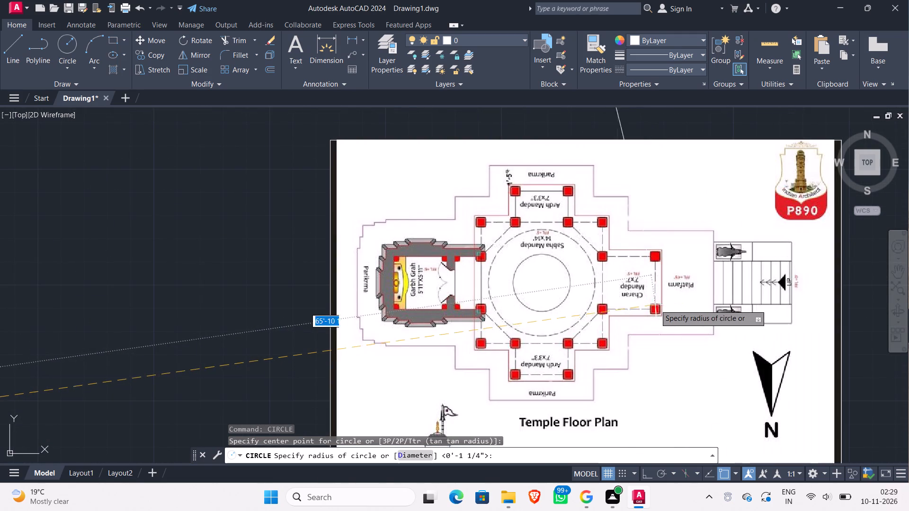
scroll(420, 293, down, 3)
middle_drag(420, 293, 797, 303)
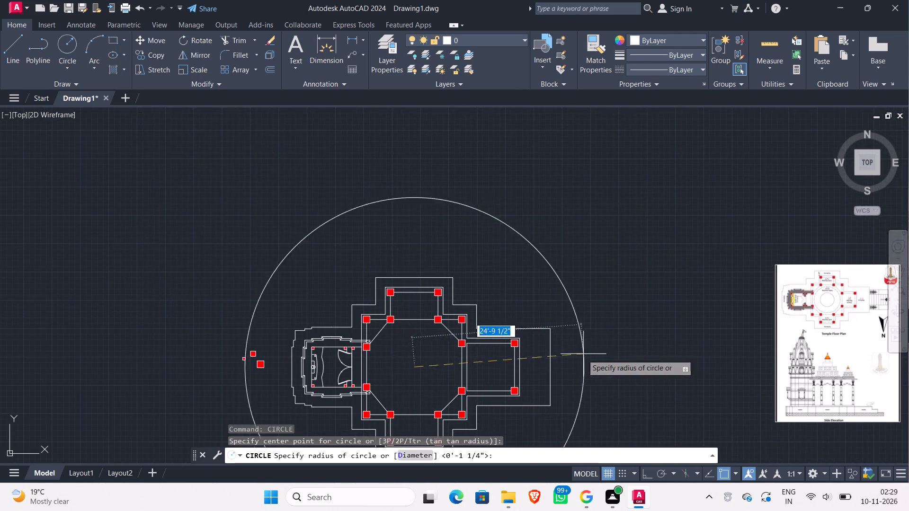
middle_click(493, 361)
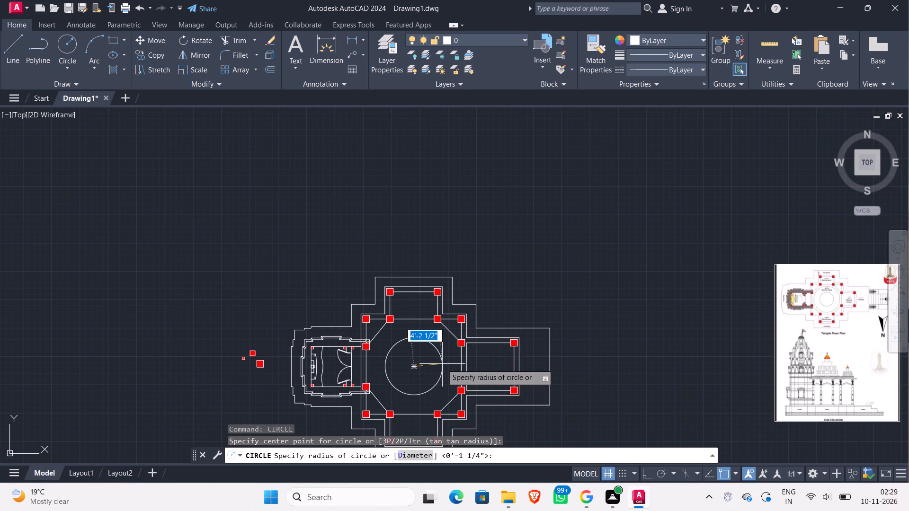
scroll(442, 364, up, 2)
middle_click(442, 364)
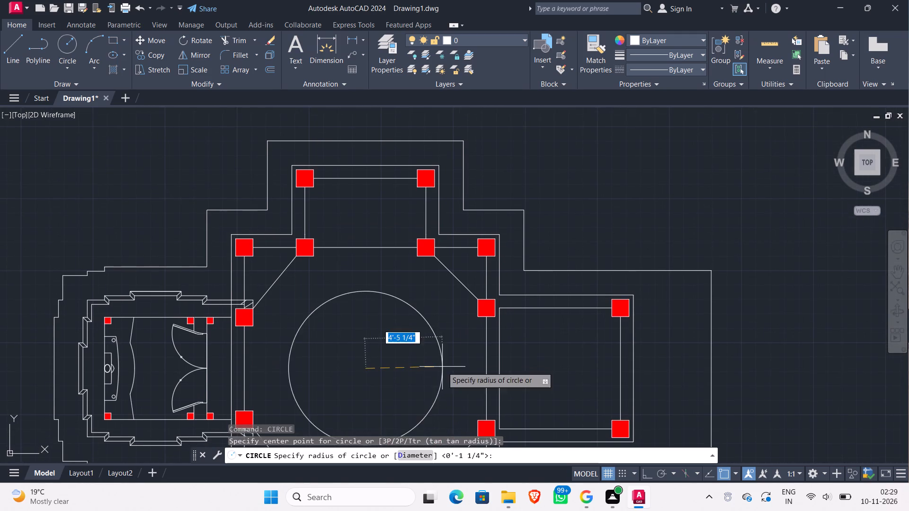
middle_drag(442, 366, 450, 273)
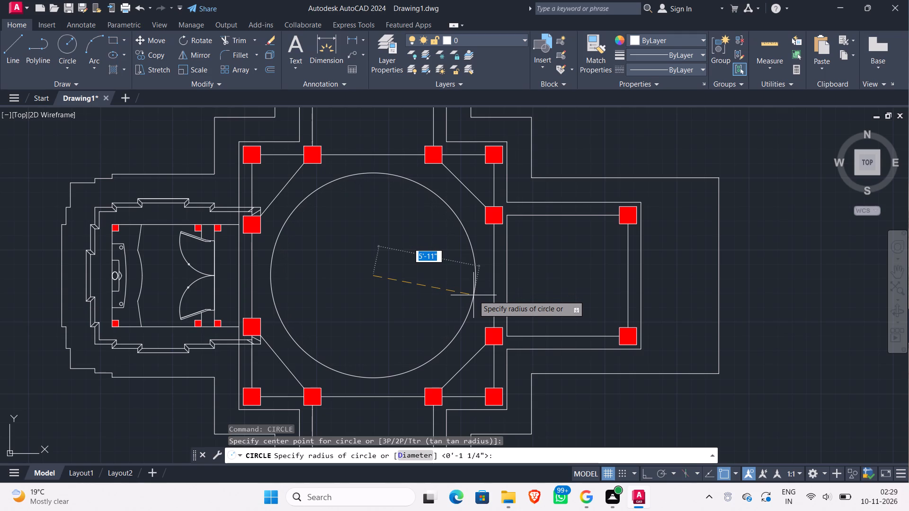
click(473, 295)
Check the Sabha Mandap's new circle against the reference floor plan and examine the inner circle shown there.
scroll(397, 309, down, 2)
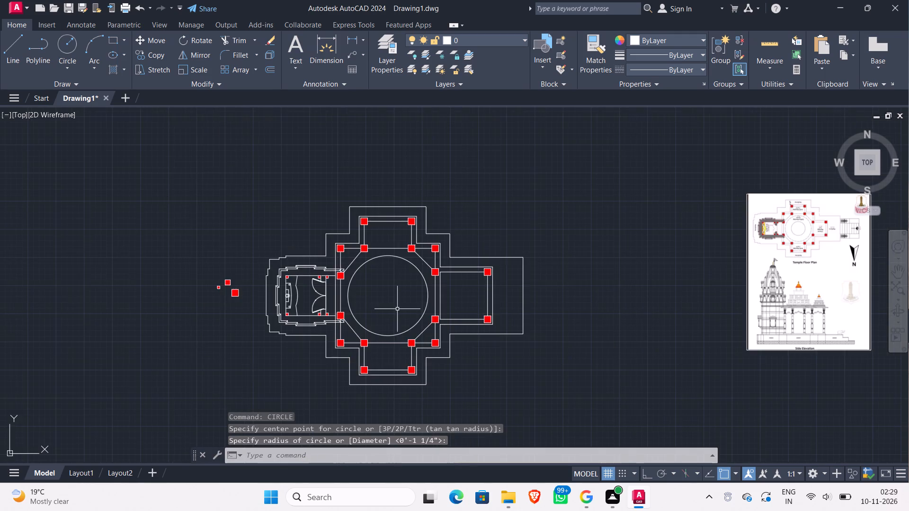
scroll(397, 309, down, 1)
scroll(642, 283, up, 2)
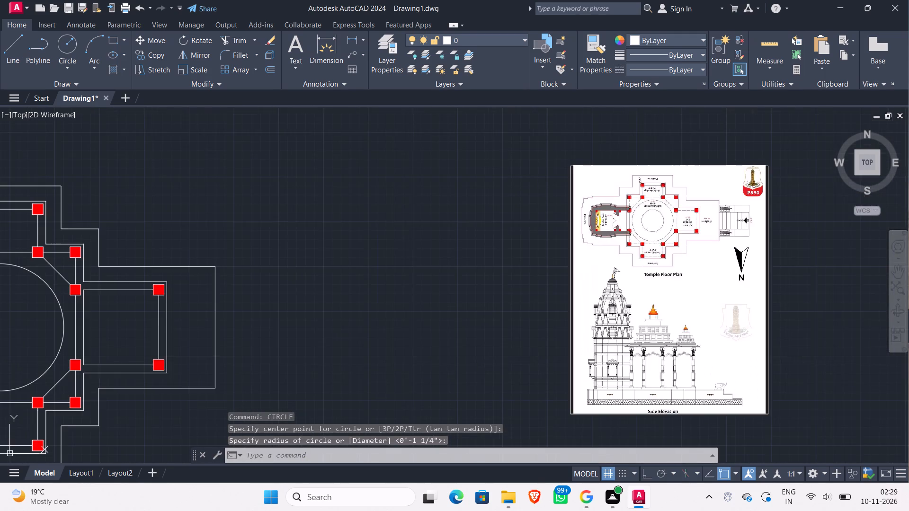
scroll(640, 281, up, 2)
middle_drag(634, 221, 604, 353)
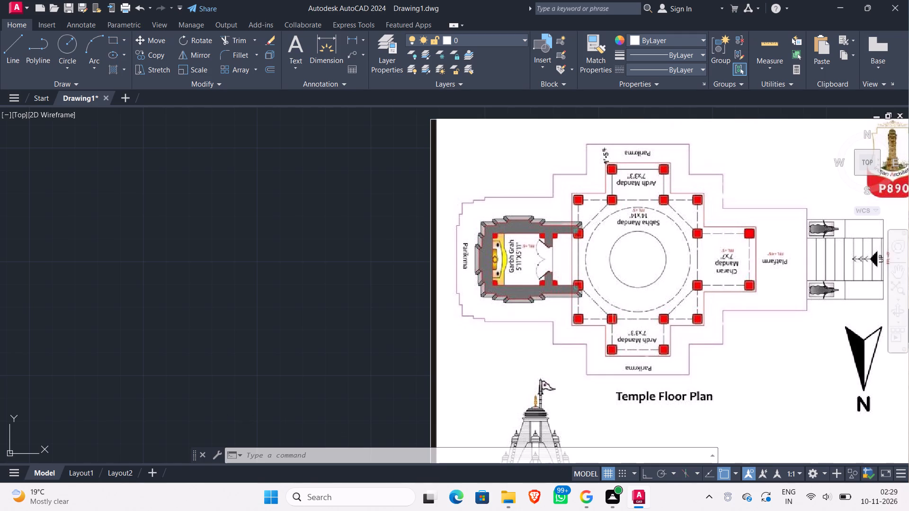
scroll(121, 341, down, 1)
middle_drag(125, 336, 573, 277)
scroll(436, 307, down, 1)
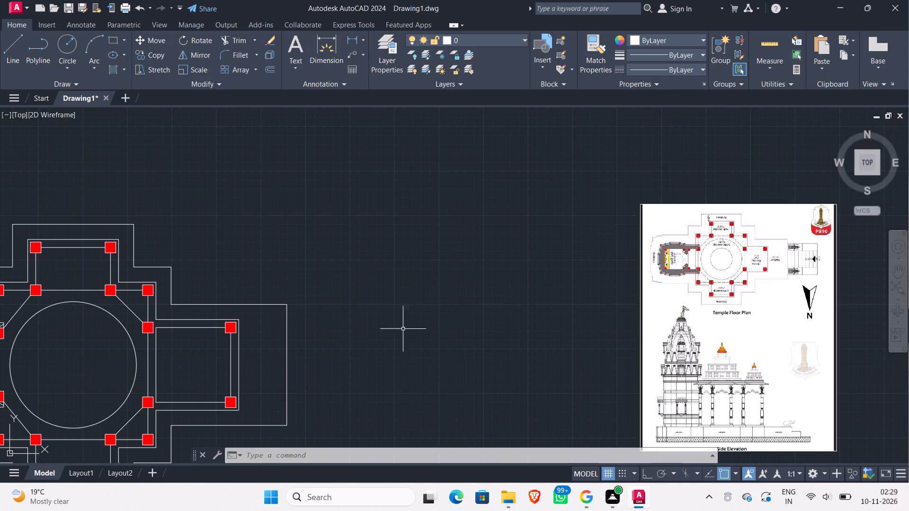
middle_drag(361, 340, 623, 248)
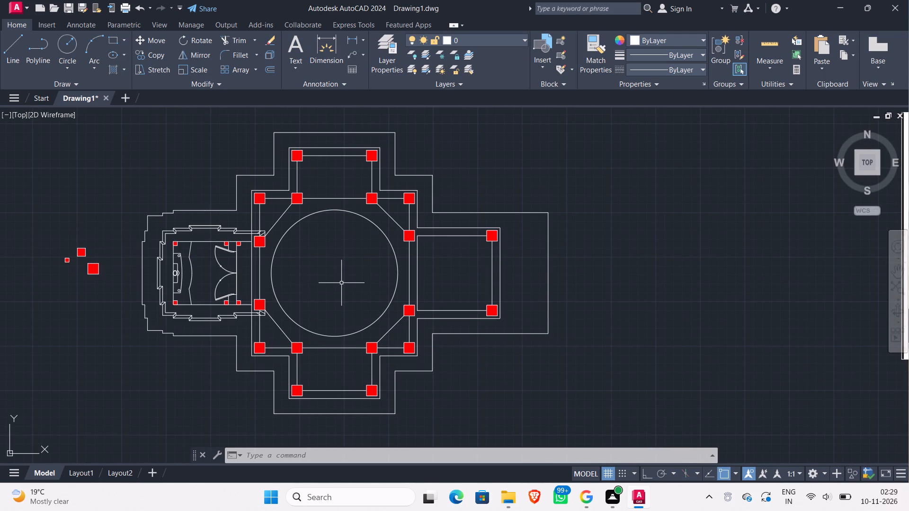
Draw a smaller concentric circle, slightly under half the outer circle's radius, at the Sabha Mandap's centre.
key(Return)
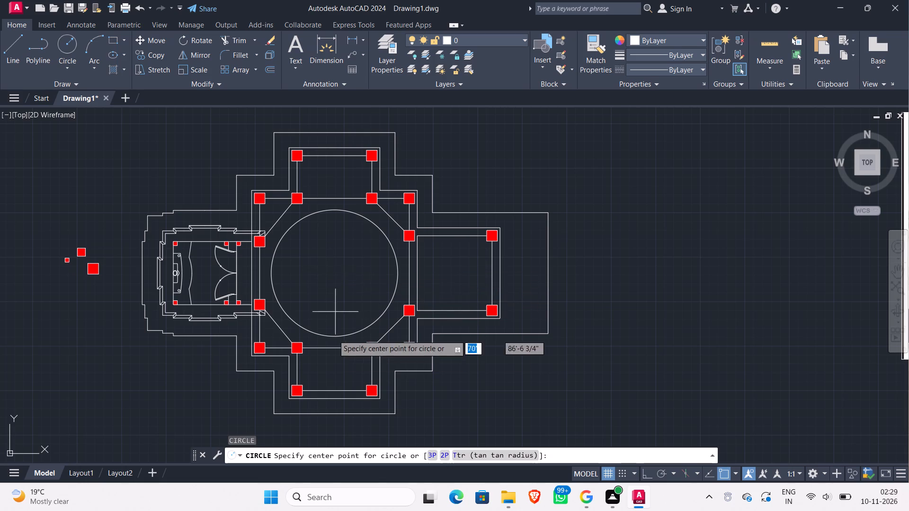
click(334, 272)
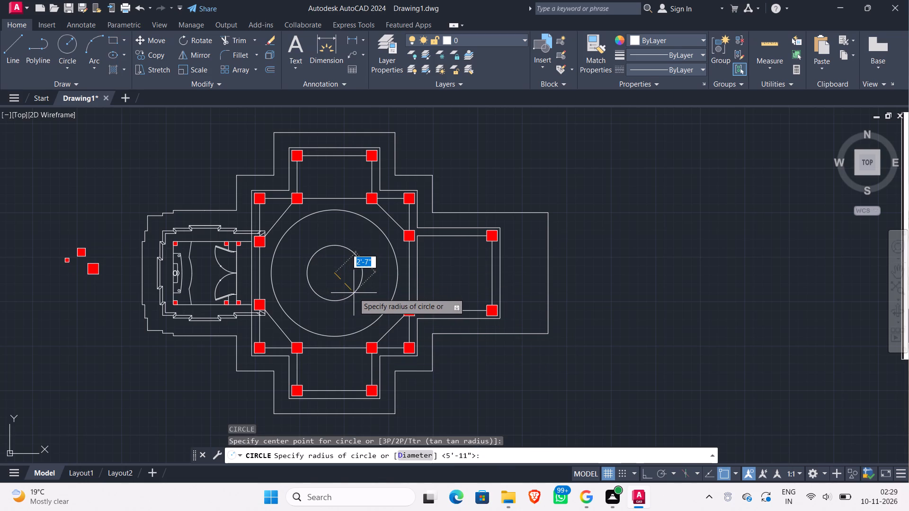
scroll(354, 293, down, 2)
scroll(607, 265, up, 2)
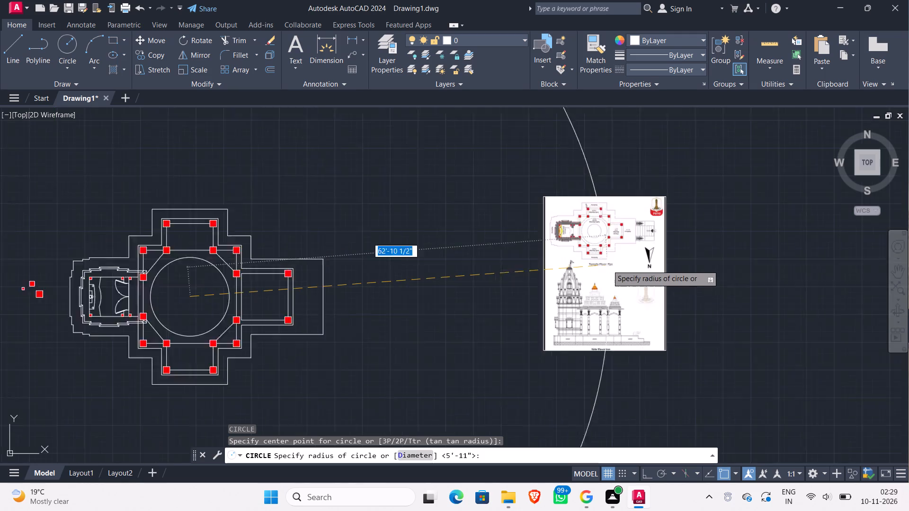
scroll(607, 265, down, 2)
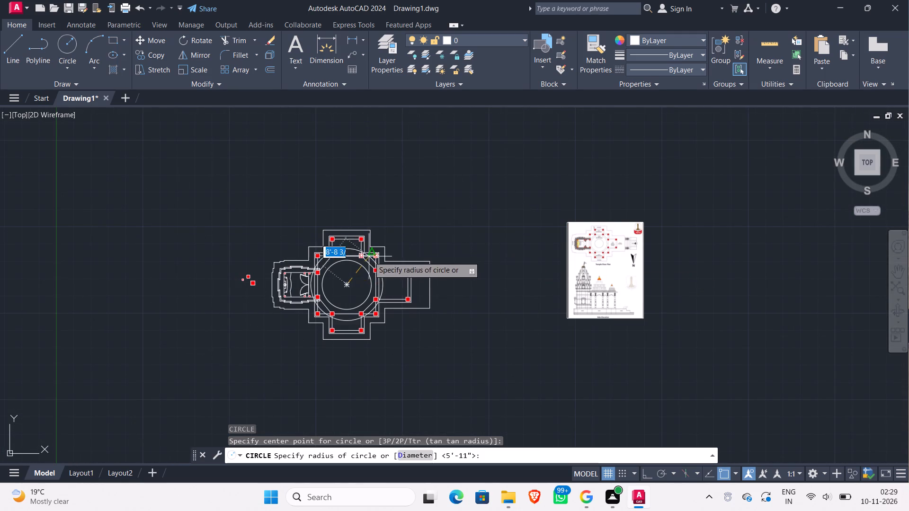
middle_drag(343, 277, 344, 327)
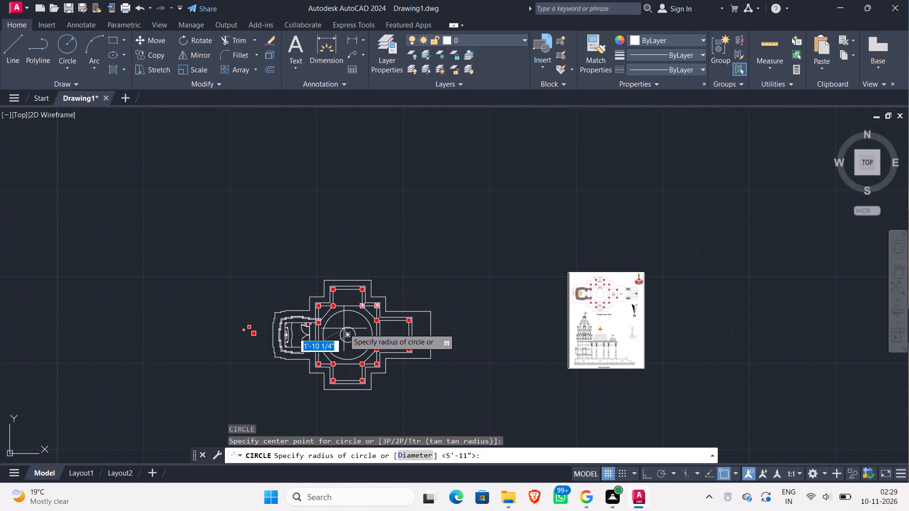
scroll(344, 328, up, 3)
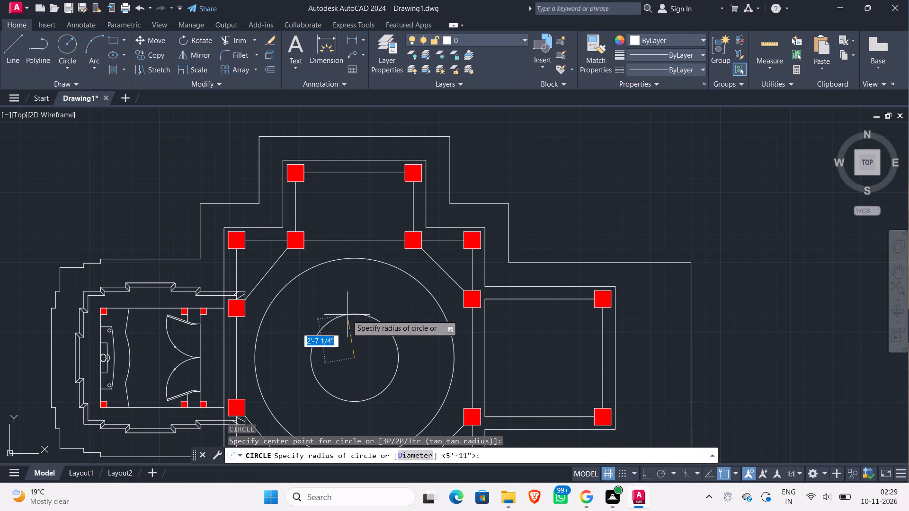
click(351, 318)
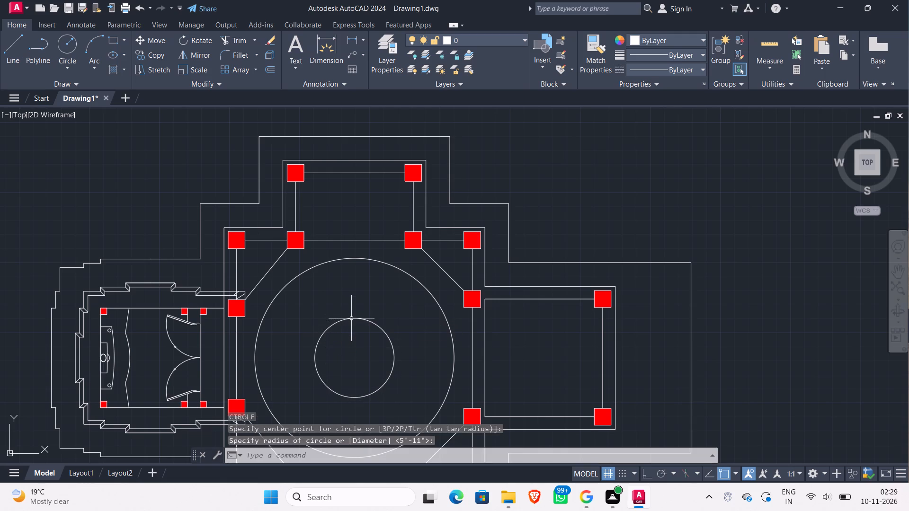
Load the ACAD_ISO02W100 ISO dash linetype from acadiso.lin into the drawing.
scroll(366, 311, down, 1)
middle_drag(366, 311, 313, 238)
scroll(312, 235, down, 1)
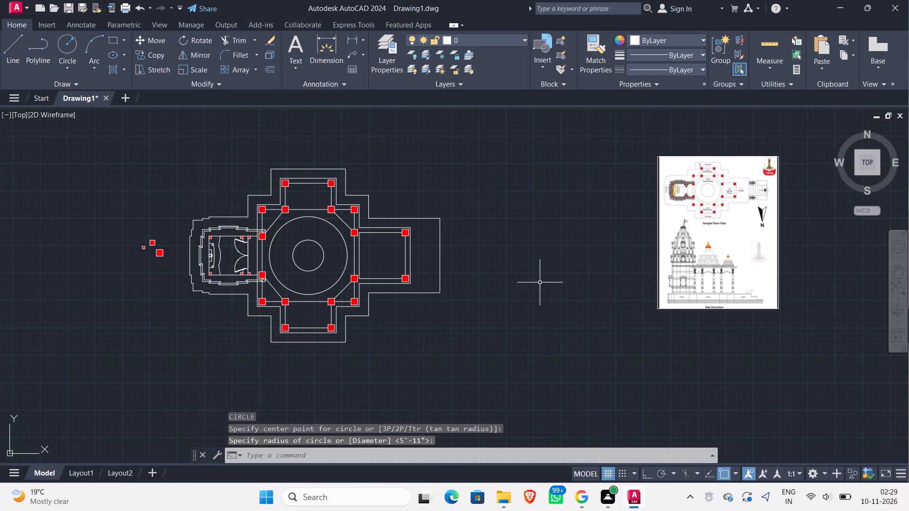
scroll(704, 194, up, 1)
scroll(704, 194, down, 1)
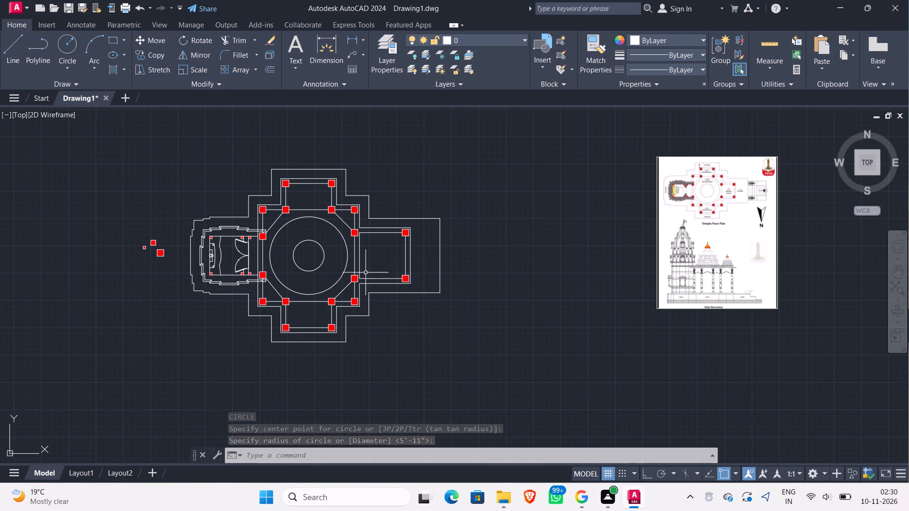
scroll(328, 274, up, 2)
click(339, 306)
click(332, 291)
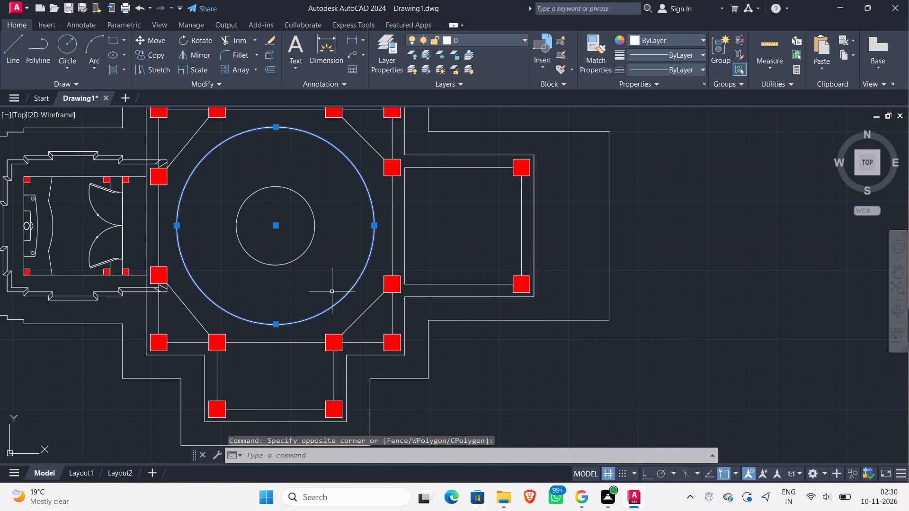
click(681, 65)
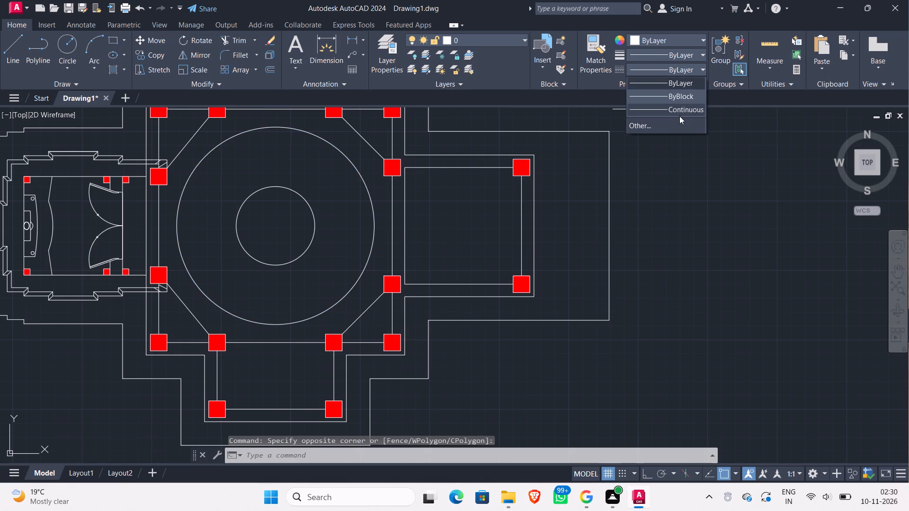
click(674, 125)
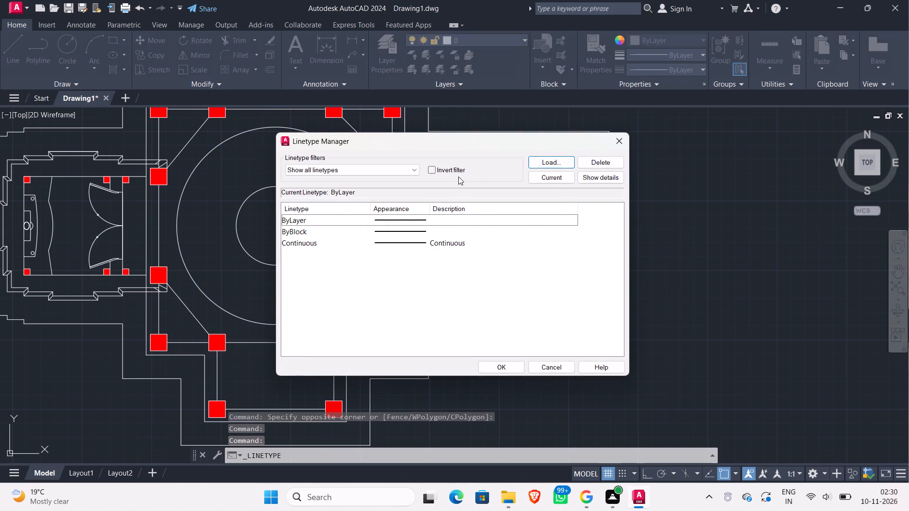
click(555, 162)
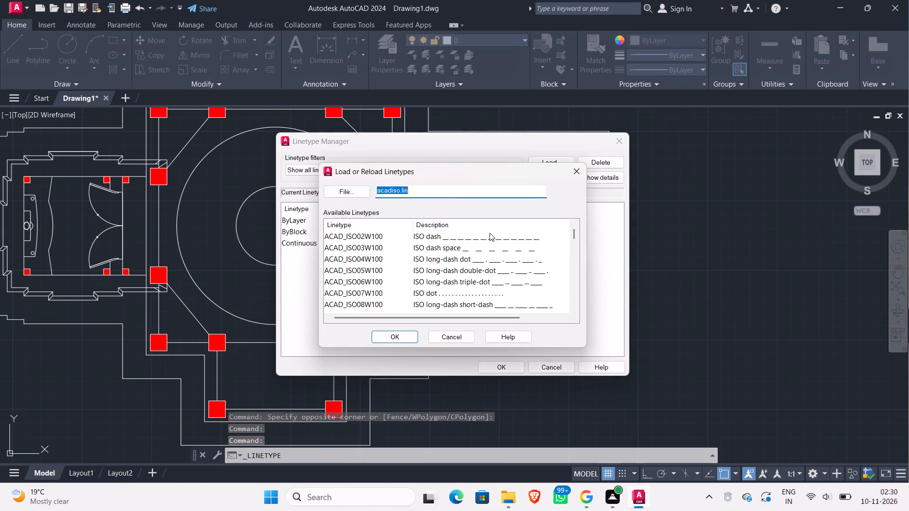
click(492, 238)
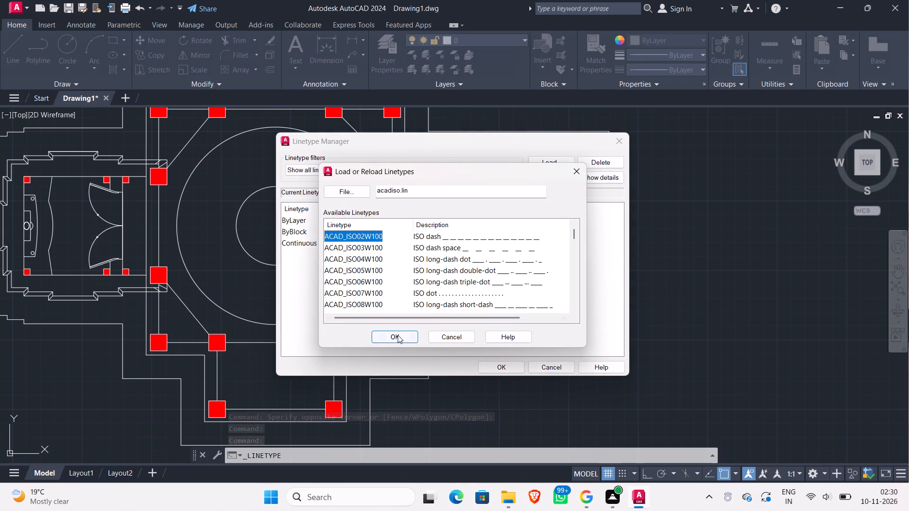
click(398, 335)
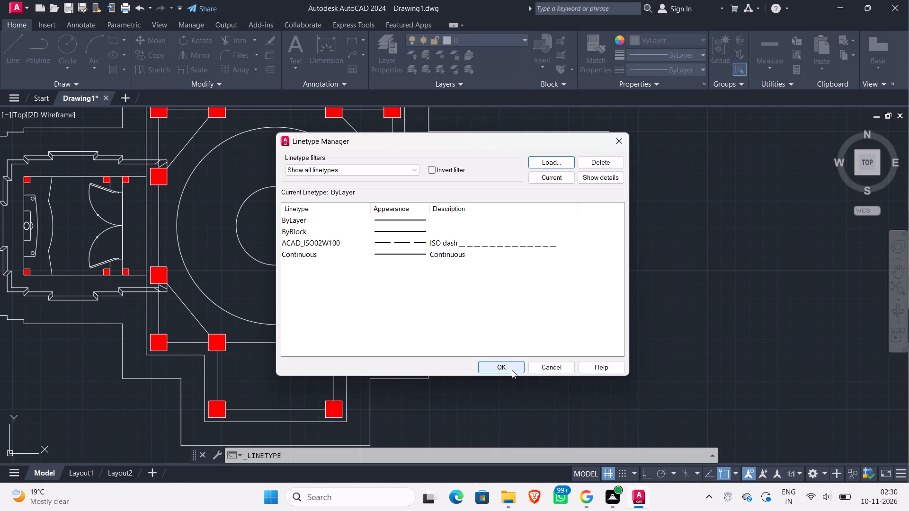
click(523, 245)
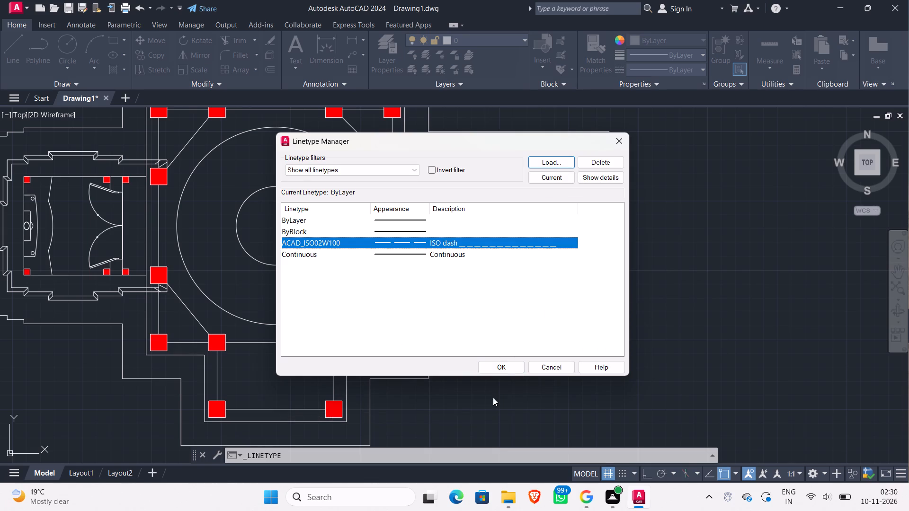
click(500, 367)
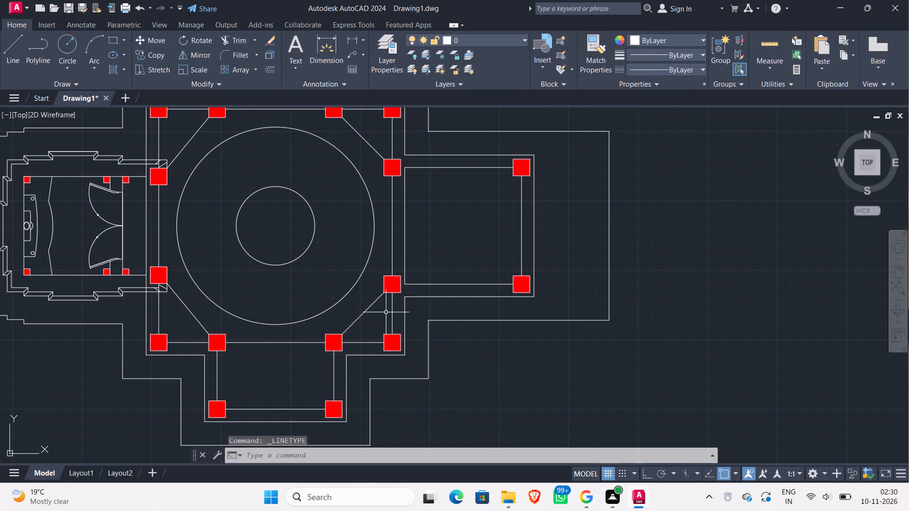
Apply the ACAD_ISO02W100 dashed linetype to the Sabha Mandap's outer circle.
click(360, 299)
click(349, 278)
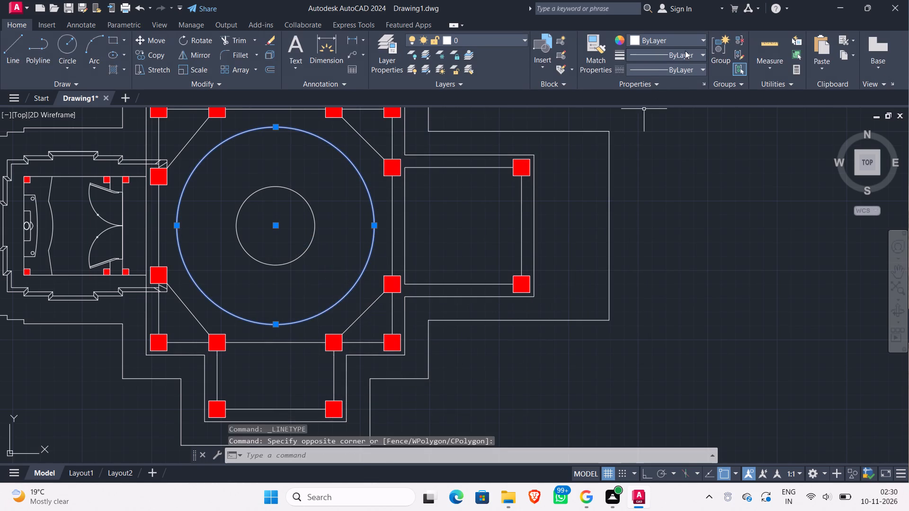
click(684, 68)
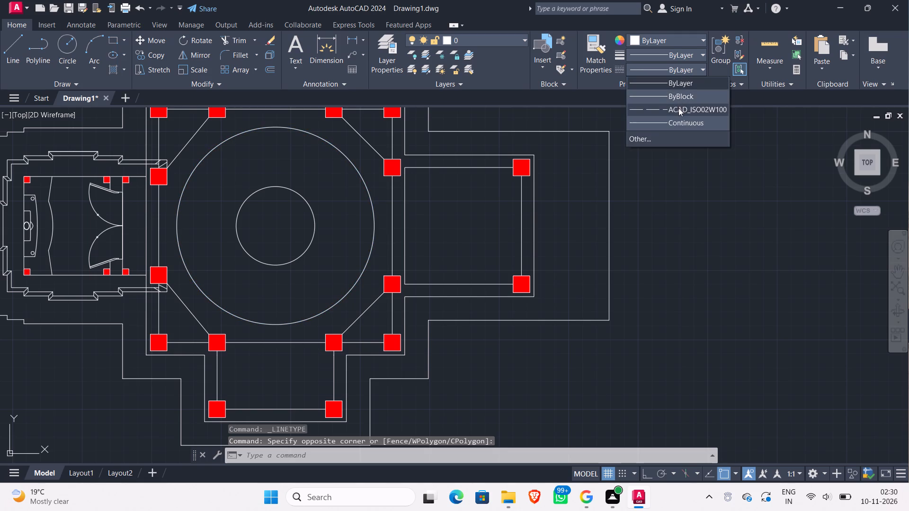
click(679, 109)
scroll(484, 224, down, 1)
middle_drag(611, 242, 430, 253)
scroll(432, 251, down, 2)
scroll(356, 243, up, 4)
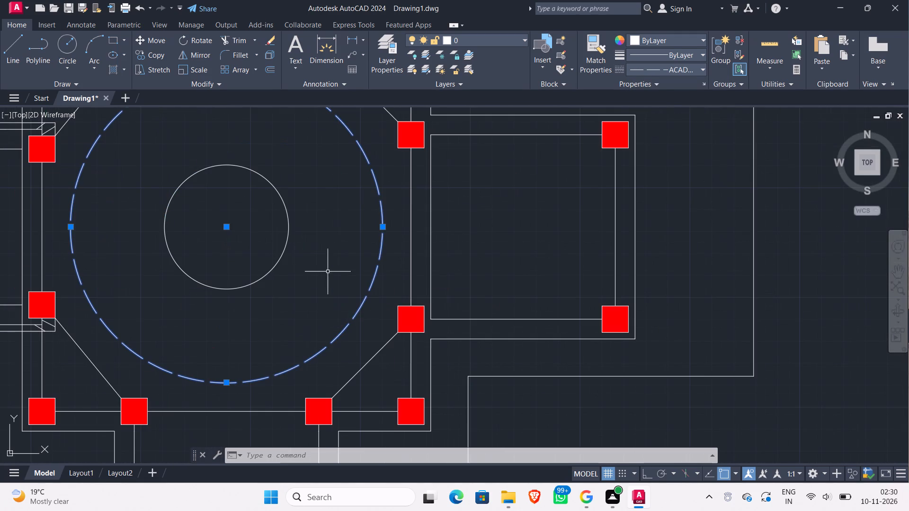
key(Escape)
Apply the ACAD_ISO02W100 dashed linetype to the four diagonal corner lines between the Sabha Mandap's columns.
click(379, 370)
click(365, 353)
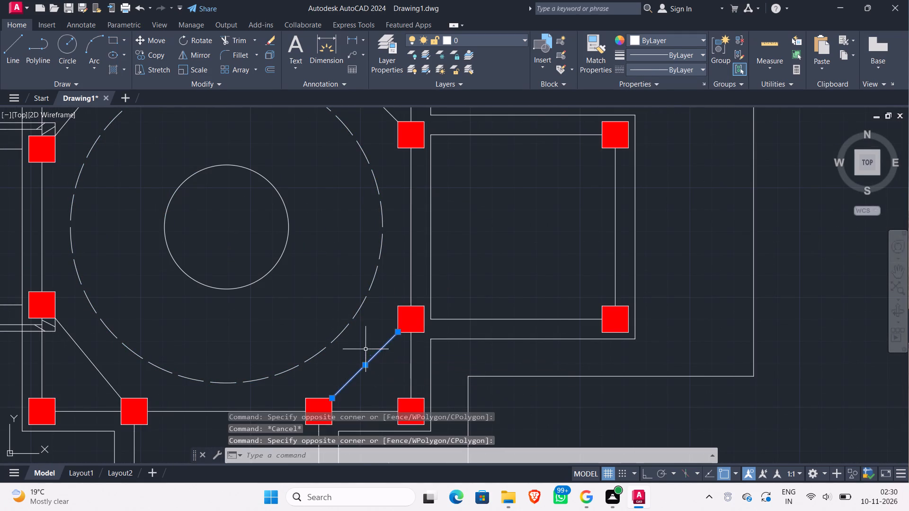
middle_drag(401, 293, 399, 350)
scroll(401, 308, down, 1)
click(391, 210)
click(378, 220)
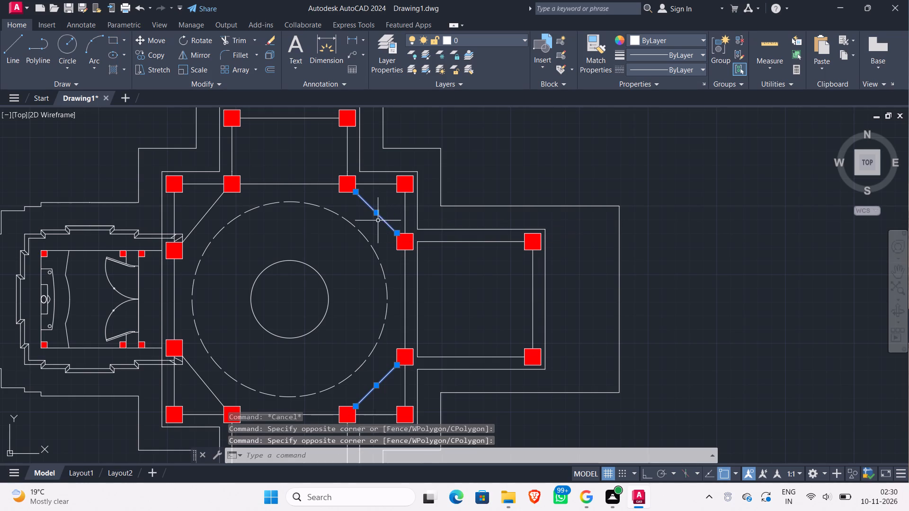
click(204, 230)
click(196, 214)
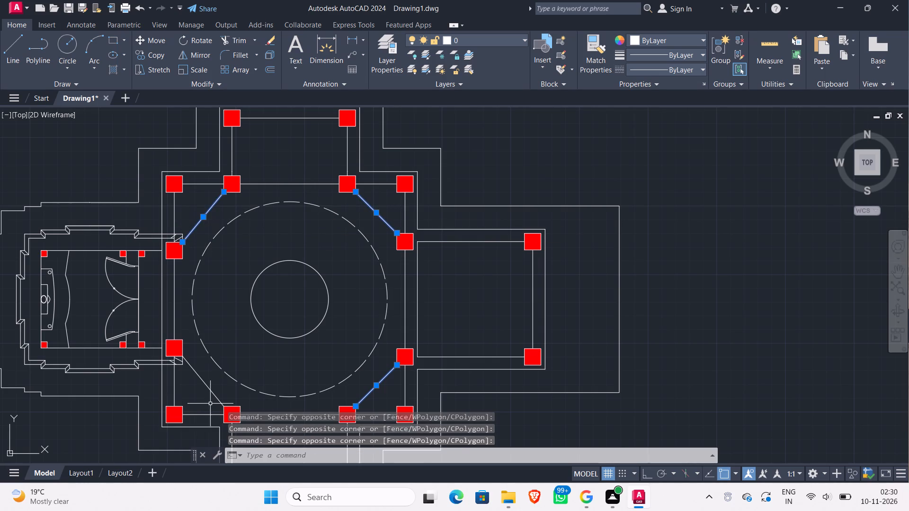
click(204, 398)
click(195, 360)
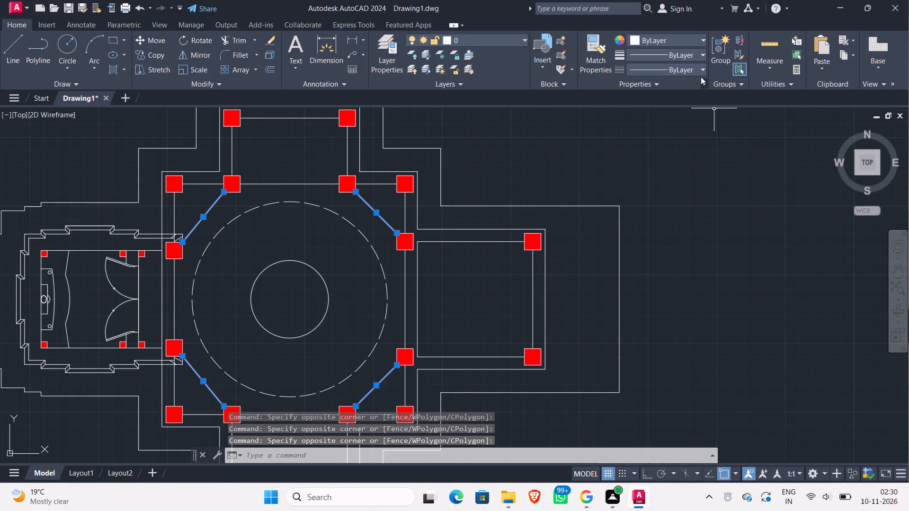
click(695, 67)
click(689, 108)
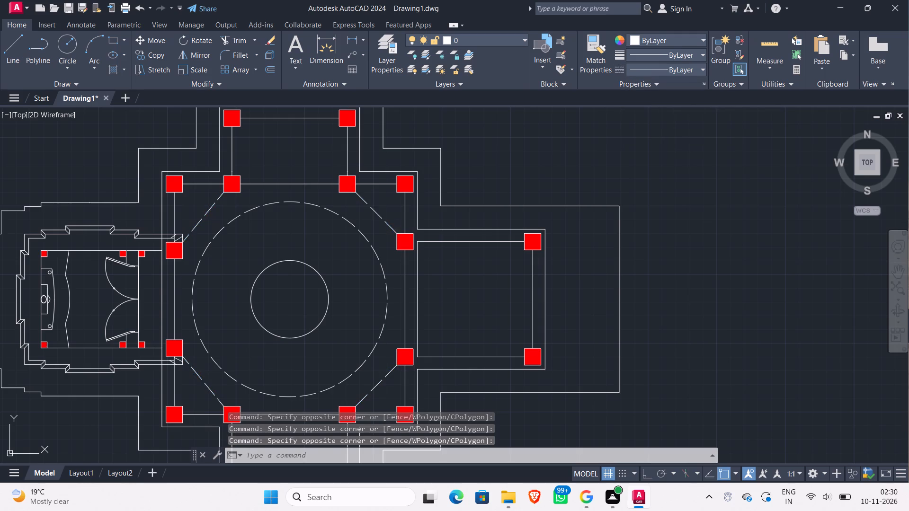
key(Escape)
Examine the reference floor plan to see which lines around the Sabha Mandap and Charan Mandap are dashed.
scroll(711, 244, down, 1)
middle_drag(711, 243, 628, 241)
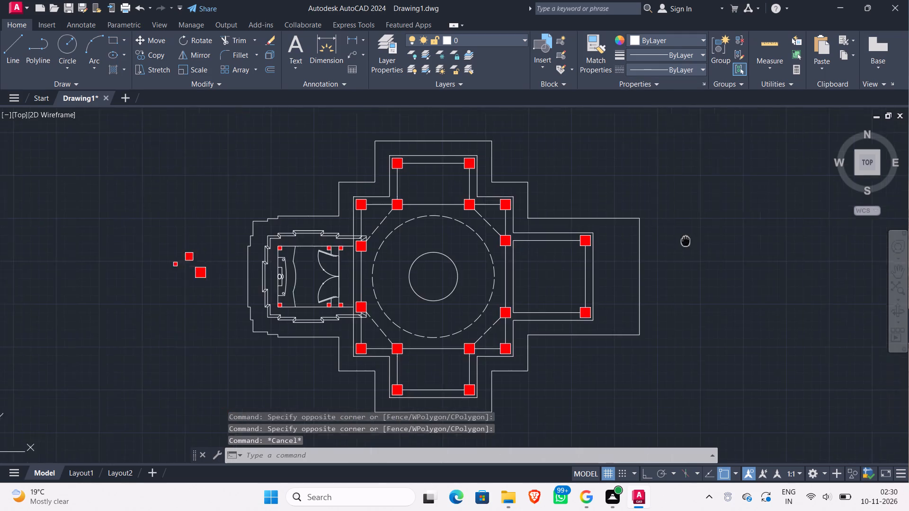
middle_drag(628, 241, 439, 240)
scroll(440, 240, down, 1)
scroll(685, 204, up, 2)
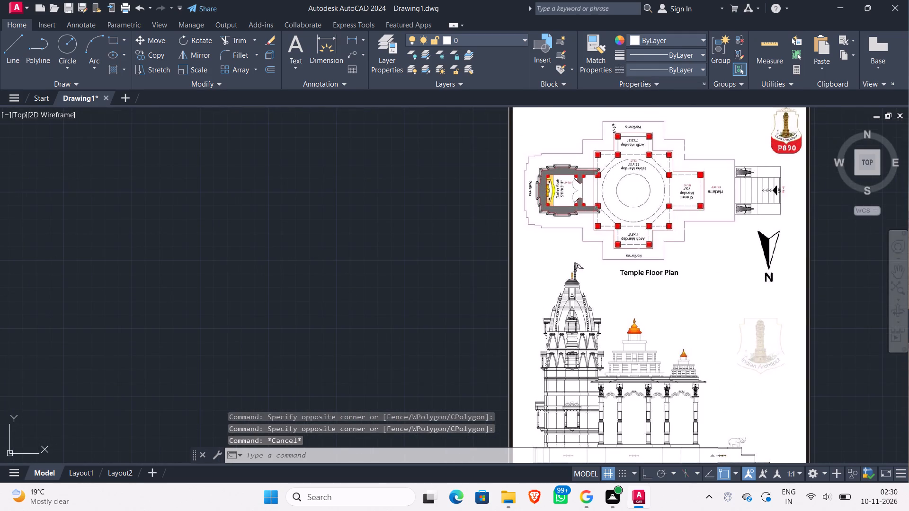
scroll(659, 204, up, 2)
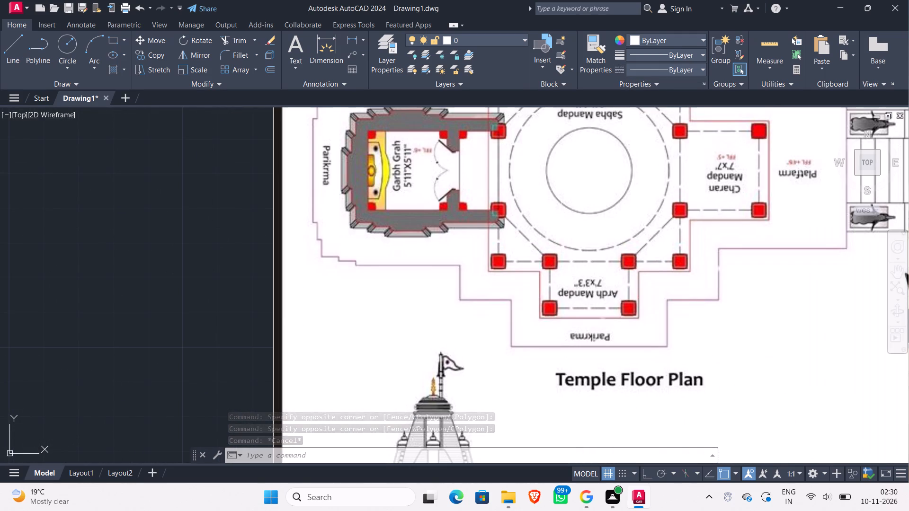
scroll(443, 314, down, 1)
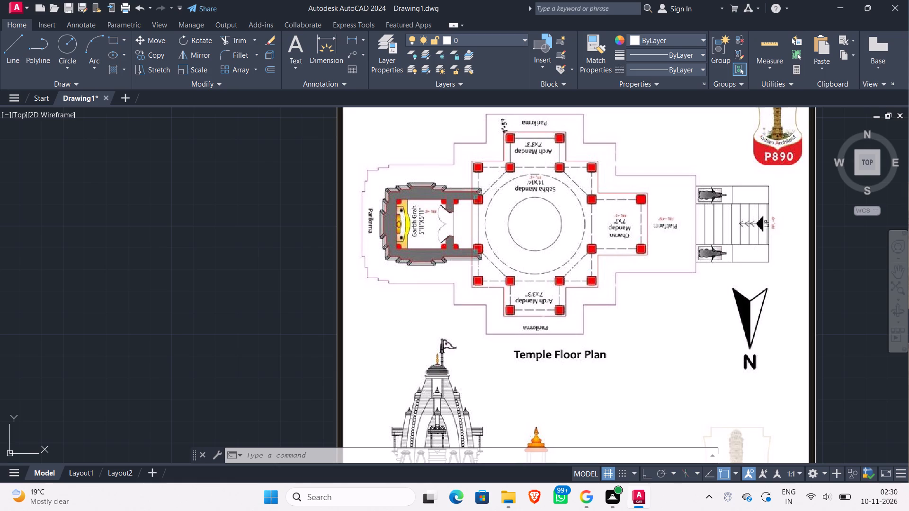
middle_drag(241, 302, 492, 282)
scroll(348, 295, down, 1)
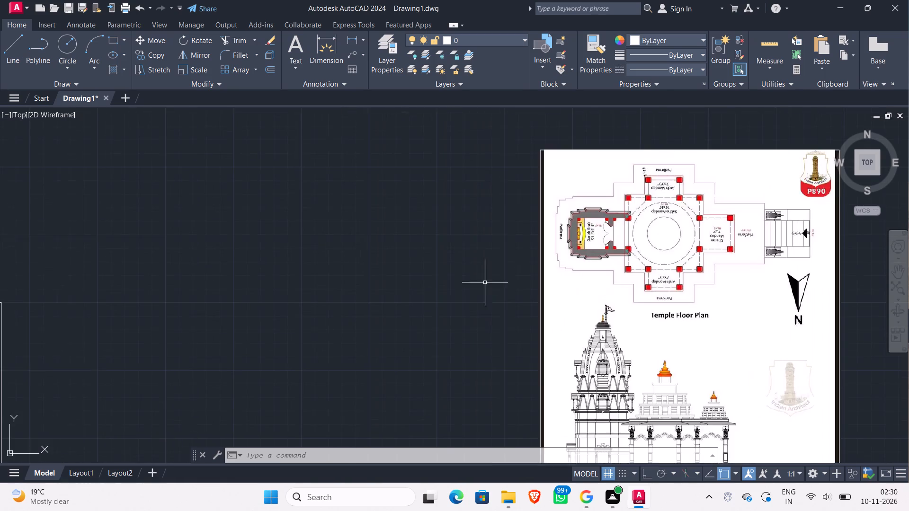
Draw a short line joining the north end of the Charan Mandap's inner outline to the adjacent Sabha Mandap column.
scroll(463, 274, down, 1)
scroll(327, 317, down, 1)
middle_drag(327, 317, 543, 291)
scroll(354, 325, up, 2)
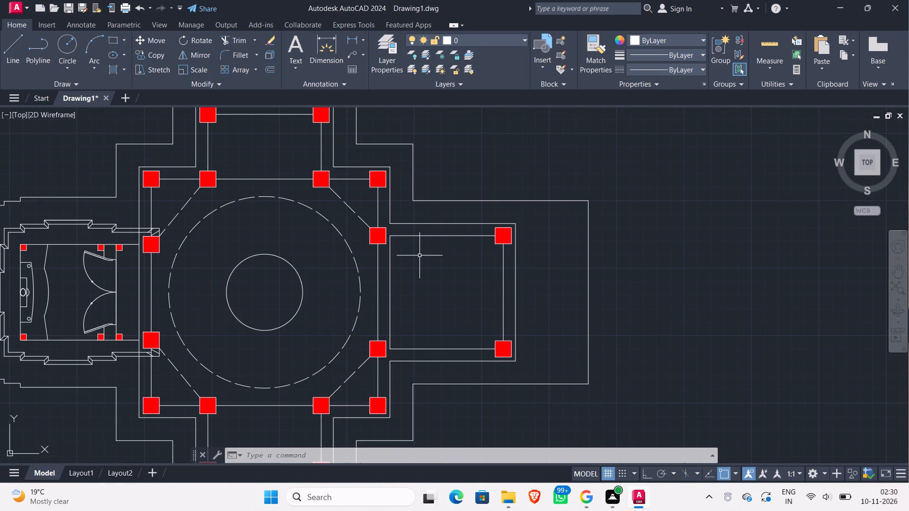
scroll(411, 255, up, 1)
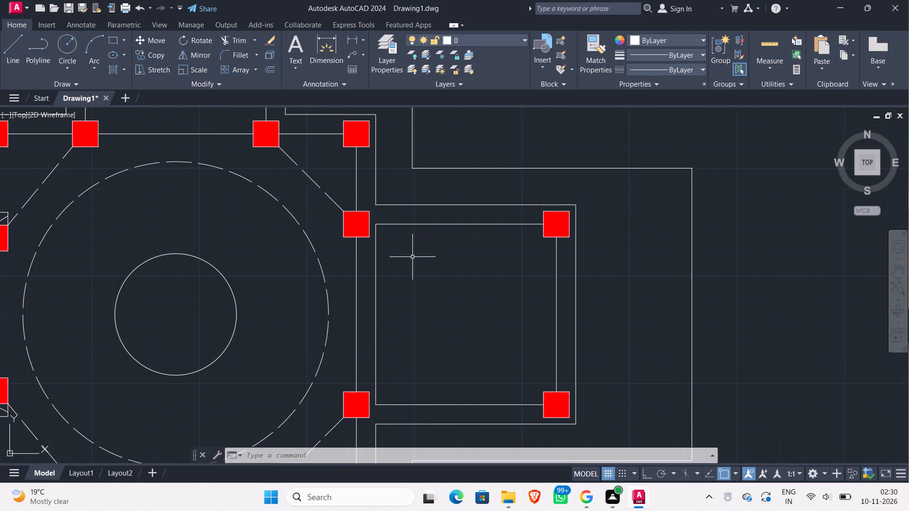
key(l)
key(Return)
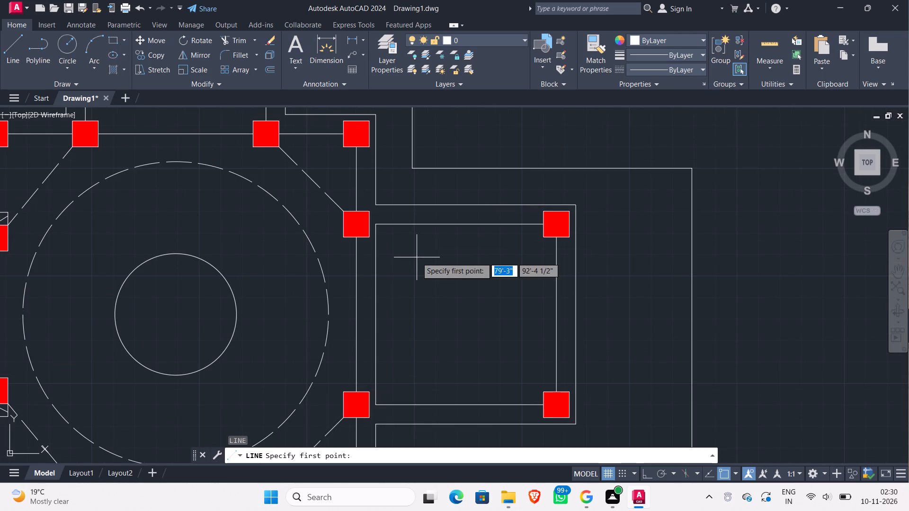
scroll(386, 227, up, 3)
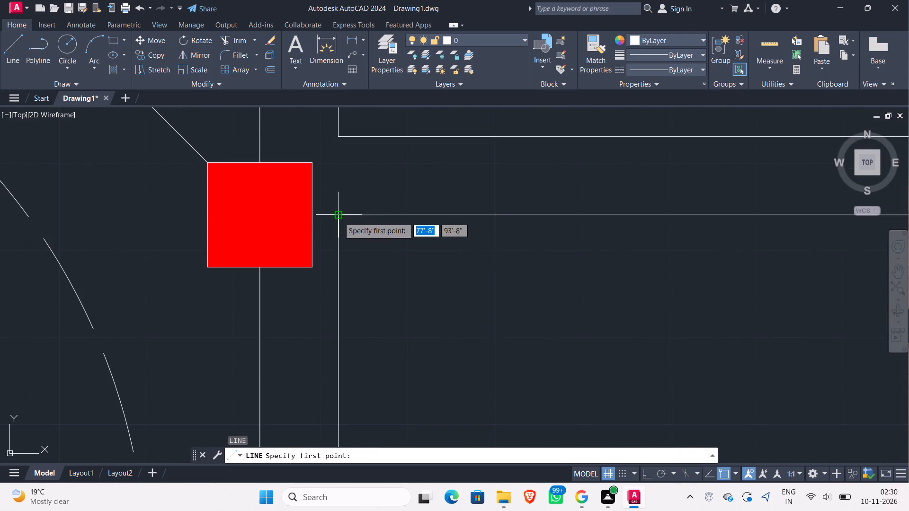
click(339, 217)
click(315, 216)
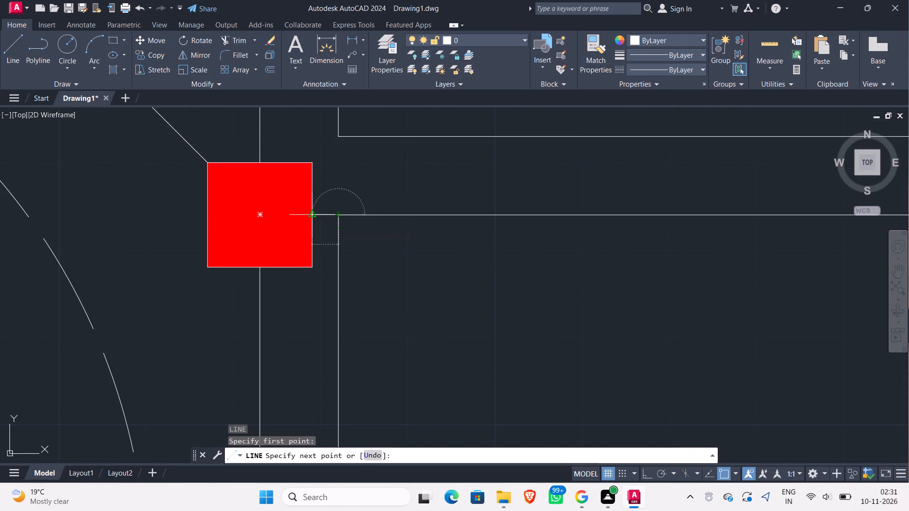
key(Escape)
Draw a matching short line joining the south end of the Charan Mandap's inner outline to the adjacent Sabha Mandap column.
scroll(364, 280, down, 1)
middle_drag(364, 281, 377, 162)
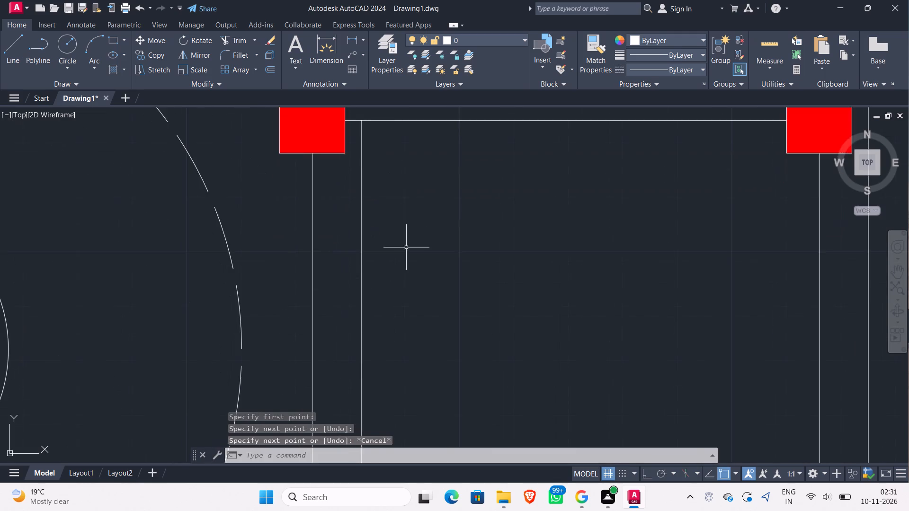
scroll(409, 270, down, 1)
middle_drag(409, 274, 410, 136)
scroll(426, 313, up, 1)
key(l)
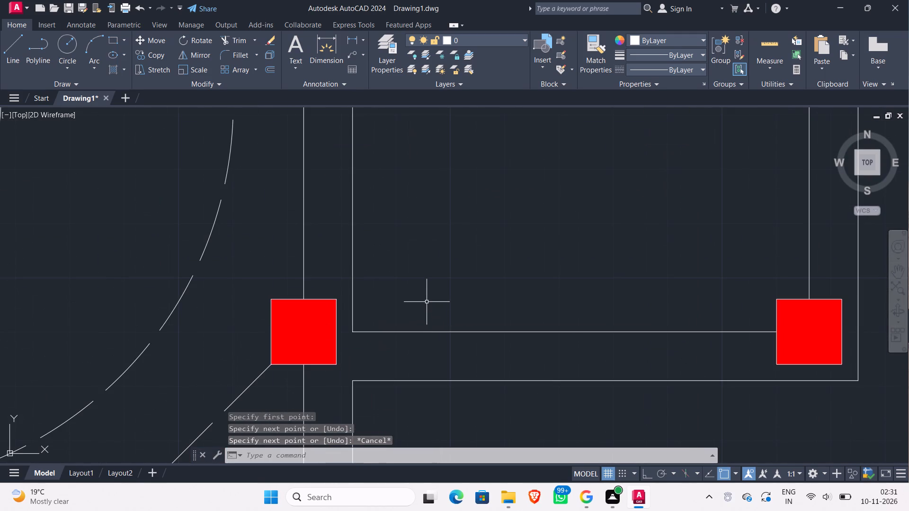
key(Return)
click(353, 330)
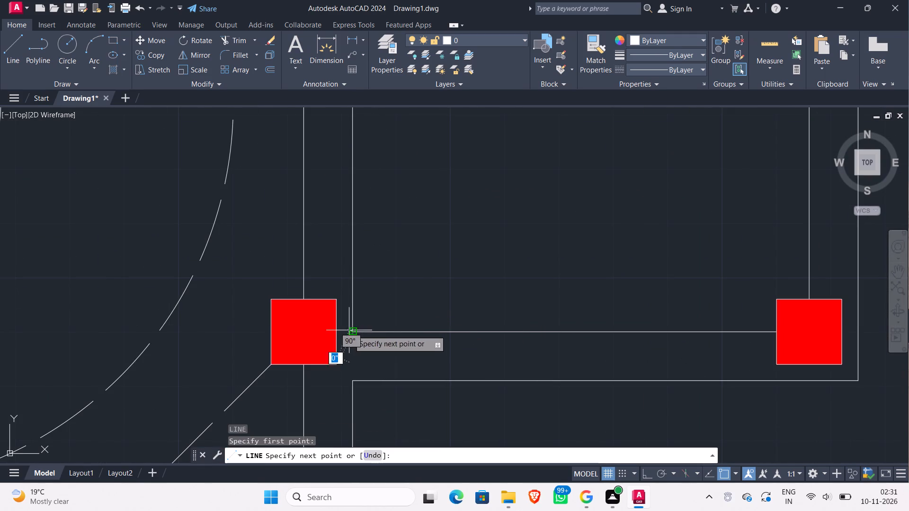
click(336, 330)
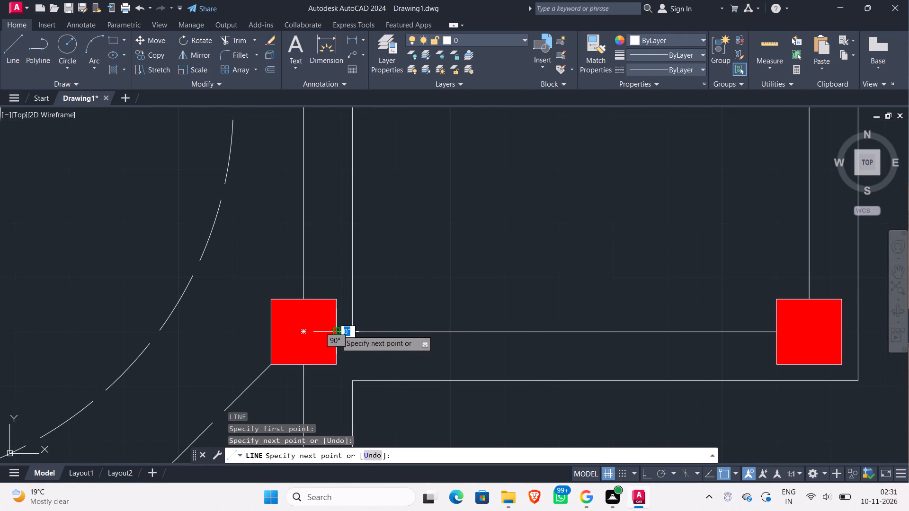
key(Escape)
Trim away the Charan Mandap's extra vertical line just east of the Sabha Mandap's column centreline.
key(t)
key(r)
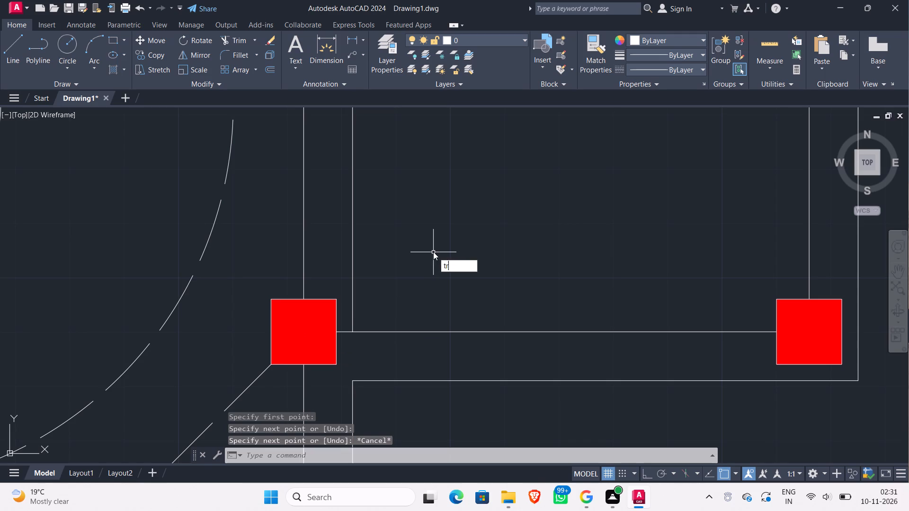
key(Return)
key(Return)
click(376, 226)
click(328, 220)
scroll(363, 213, down, 3)
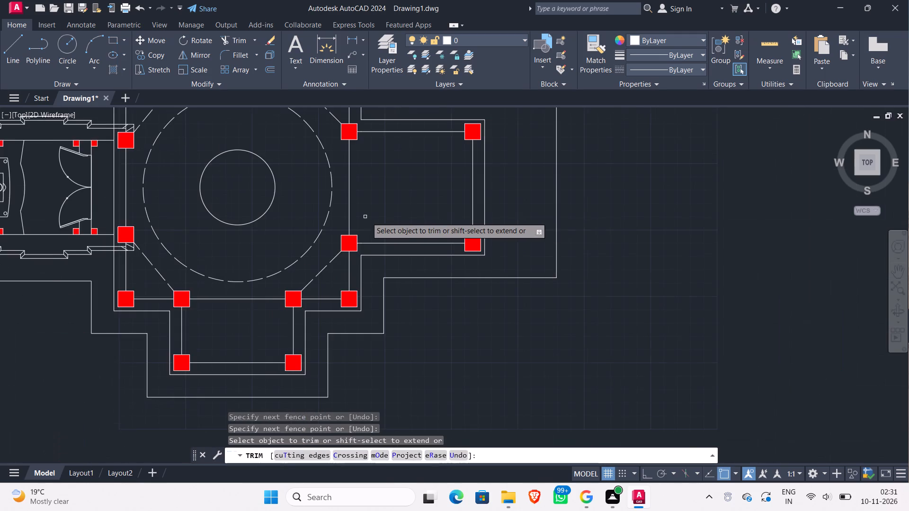
middle_drag(392, 215, 410, 282)
key(Escape)
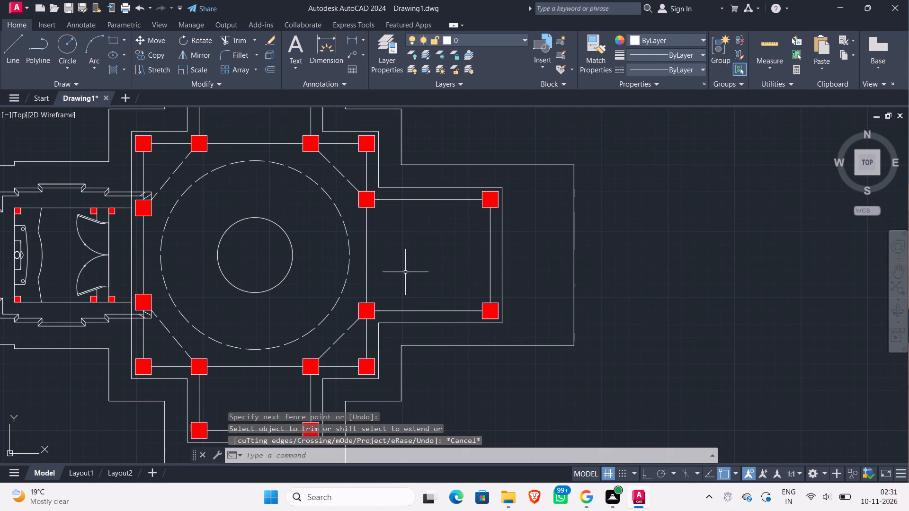
Check the reference floor plan again for the linetypes of the lines connecting the mandap columns.
middle_drag(405, 272, 468, 214)
scroll(468, 215, down, 1)
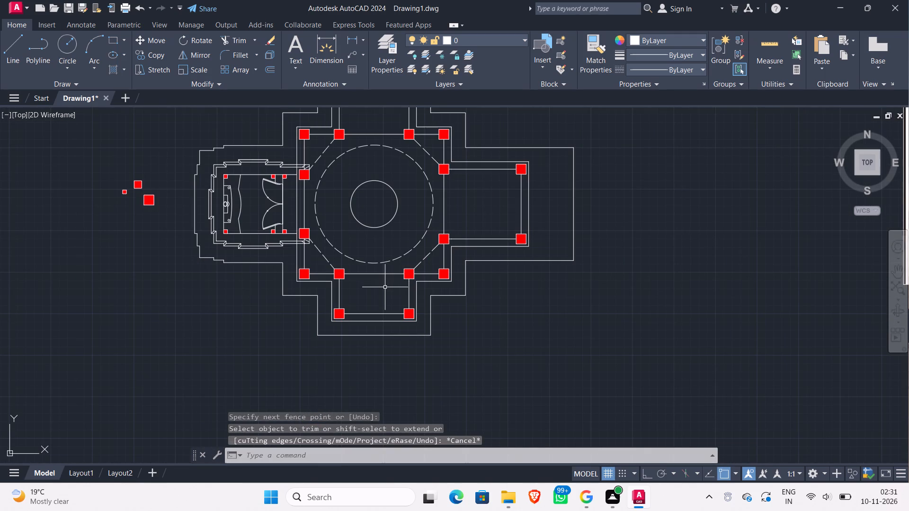
middle_drag(731, 257, 471, 305)
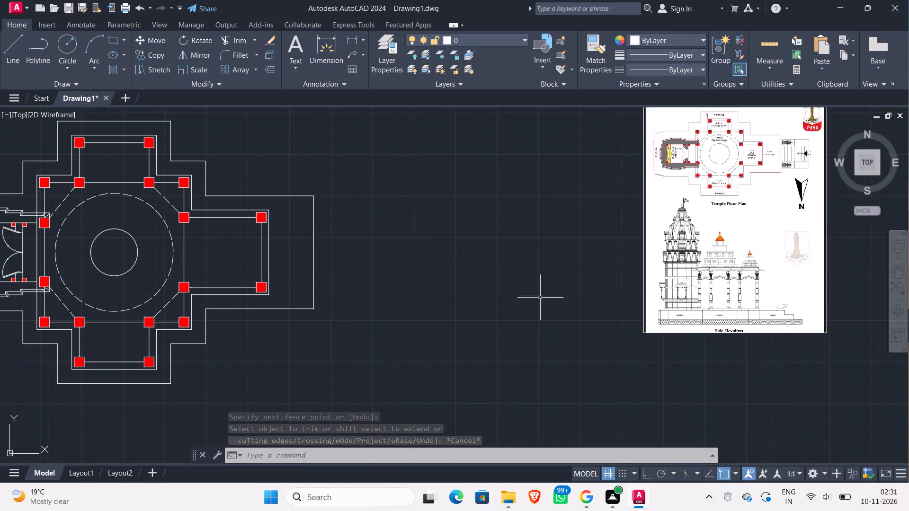
scroll(722, 159, up, 2)
middle_drag(703, 159, 702, 159)
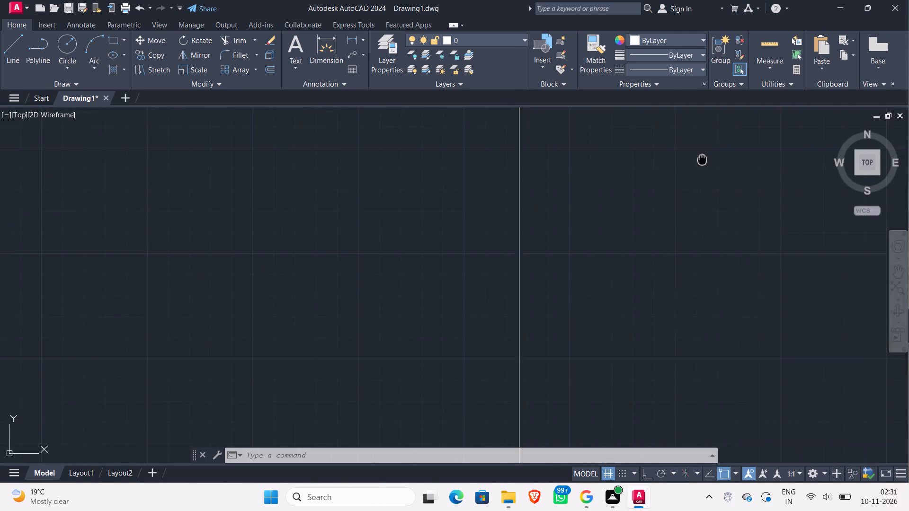
middle_drag(702, 159, 697, 307)
scroll(654, 308, up, 1)
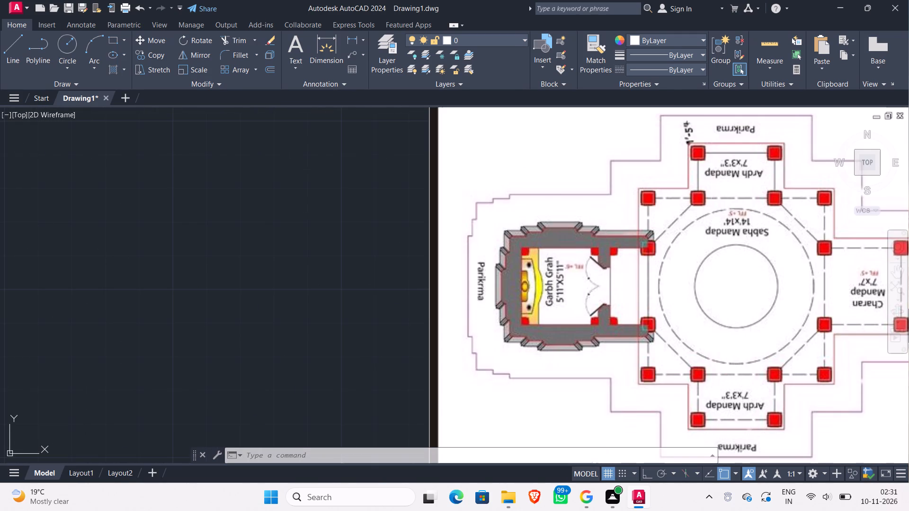
middle_drag(203, 350, 244, 350)
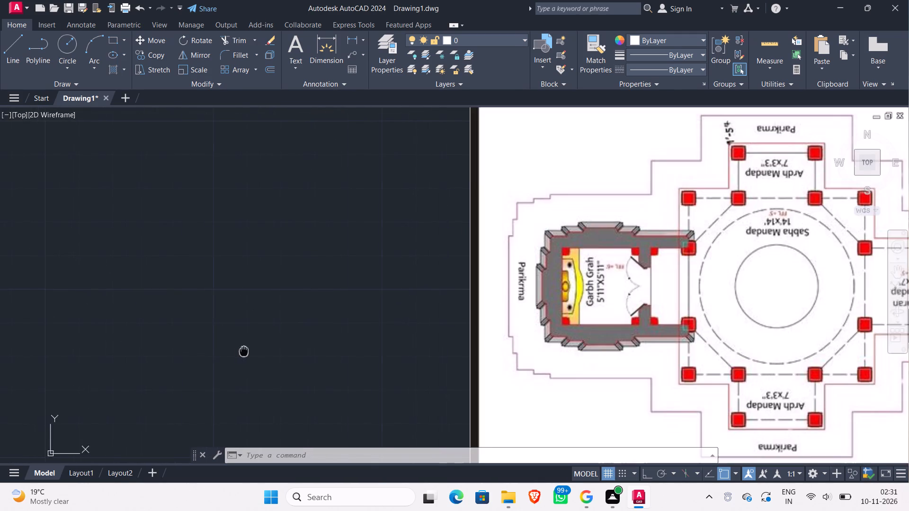
Apply the ACAD_ISO02W100 dashed linetype to the square outline running through the Sabha Mandap's columns.
scroll(240, 352, down, 1)
middle_drag(236, 353, 412, 326)
scroll(382, 336, down, 2)
middle_drag(382, 336, 799, 256)
scroll(604, 307, down, 1)
scroll(442, 273, up, 2)
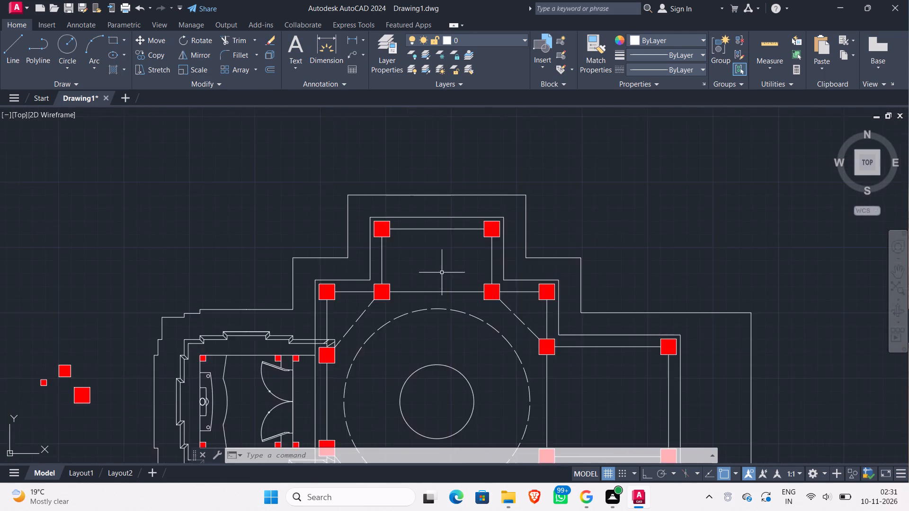
scroll(438, 279, up, 1)
click(461, 307)
click(440, 276)
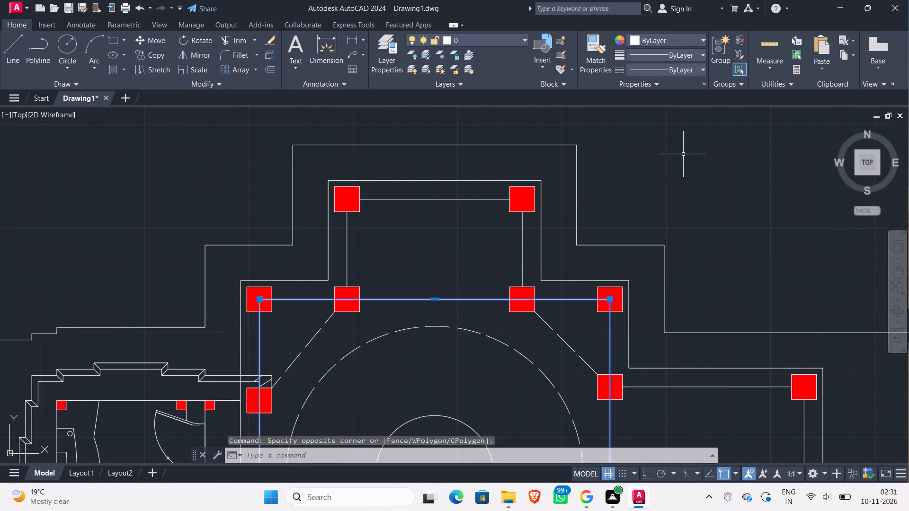
scroll(714, 156, down, 1)
middle_drag(714, 156, 700, 123)
middle_drag(703, 133, 657, 157)
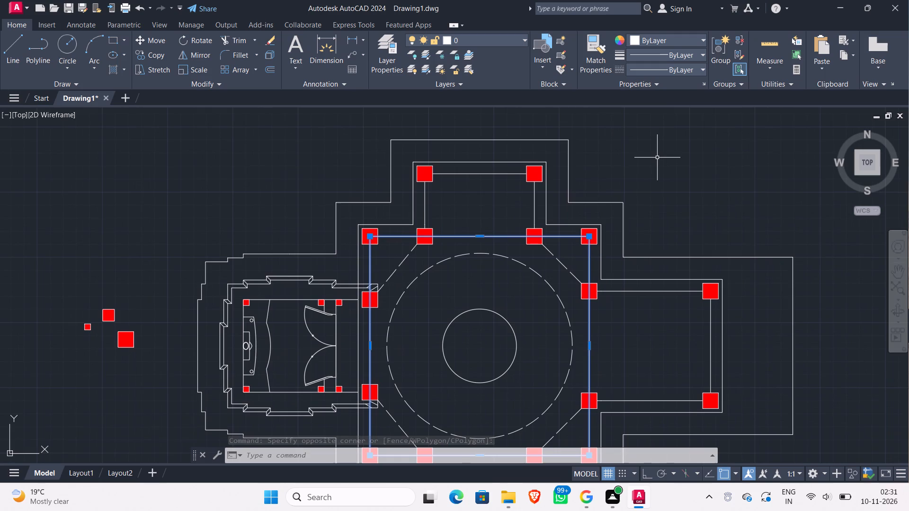
click(694, 67)
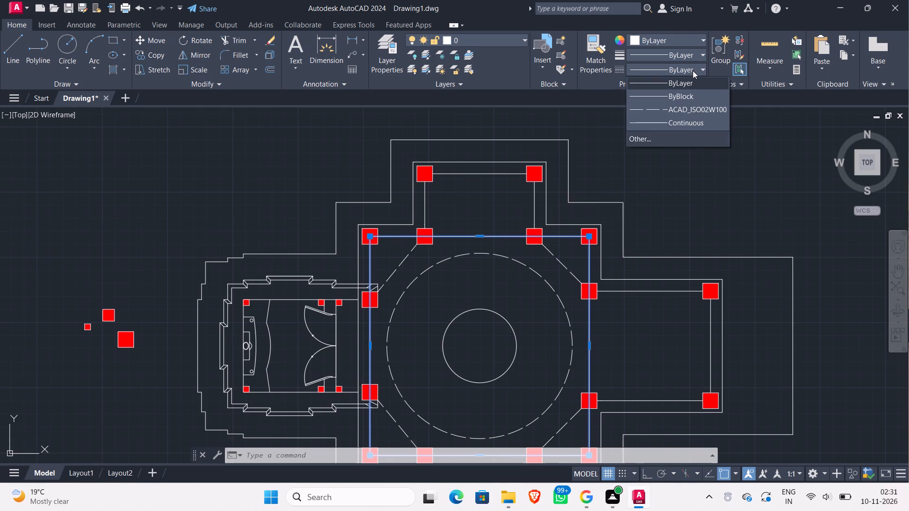
click(691, 111)
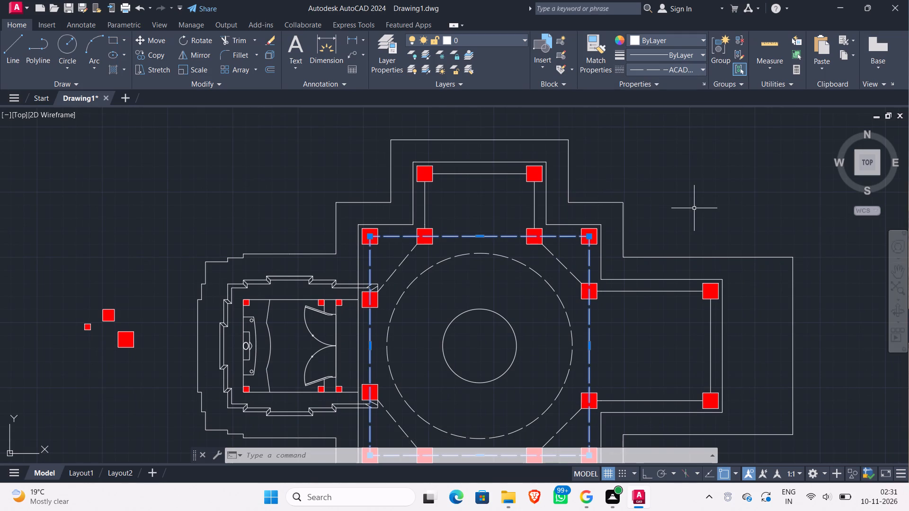
Compare the drafted plan with the reference floor plan, examining the linetypes of the lines connecting the Ardh and Charan Mandap columns.
key(Escape)
scroll(695, 207, down, 1)
middle_drag(695, 207, 473, 184)
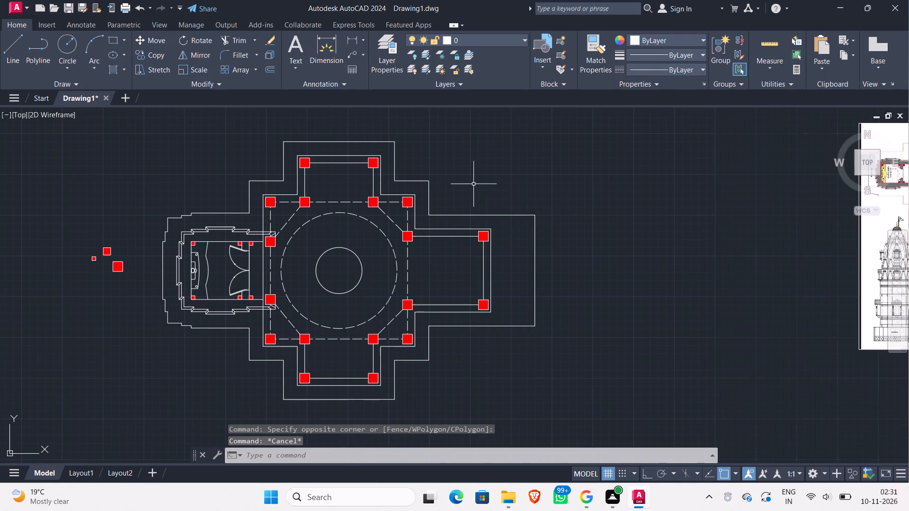
middle_drag(598, 209, 537, 200)
scroll(537, 200, down, 1)
middle_drag(537, 201, 456, 235)
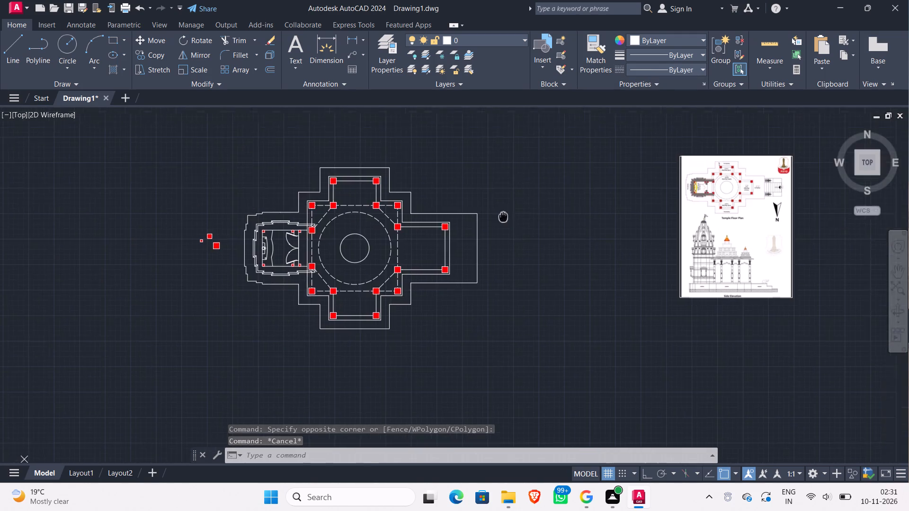
middle_drag(456, 235, 440, 240)
scroll(655, 193, up, 3)
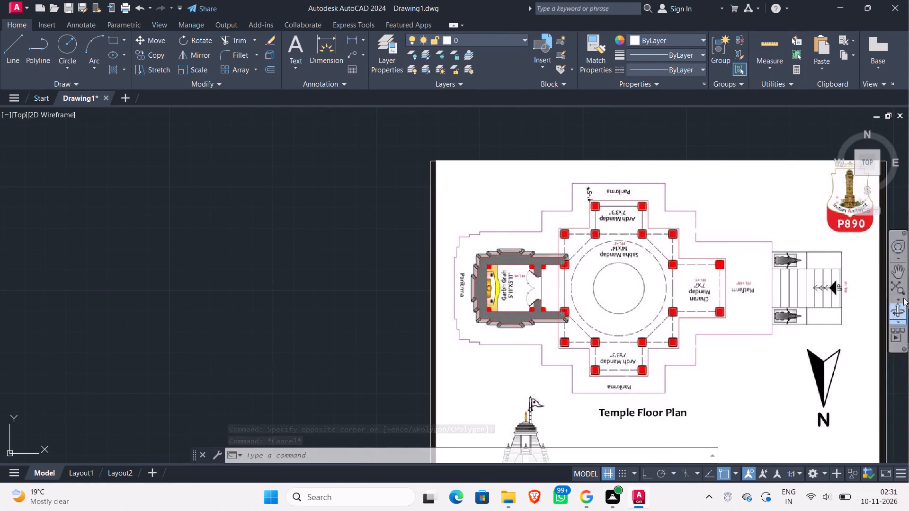
scroll(241, 370, down, 1)
middle_drag(238, 361, 667, 277)
scroll(638, 285, down, 2)
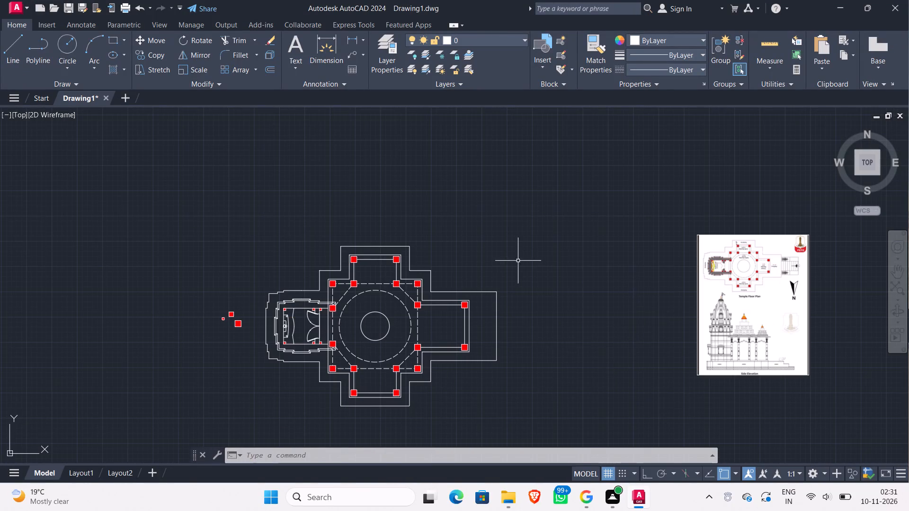
scroll(751, 236, up, 2)
scroll(618, 342, down, 2)
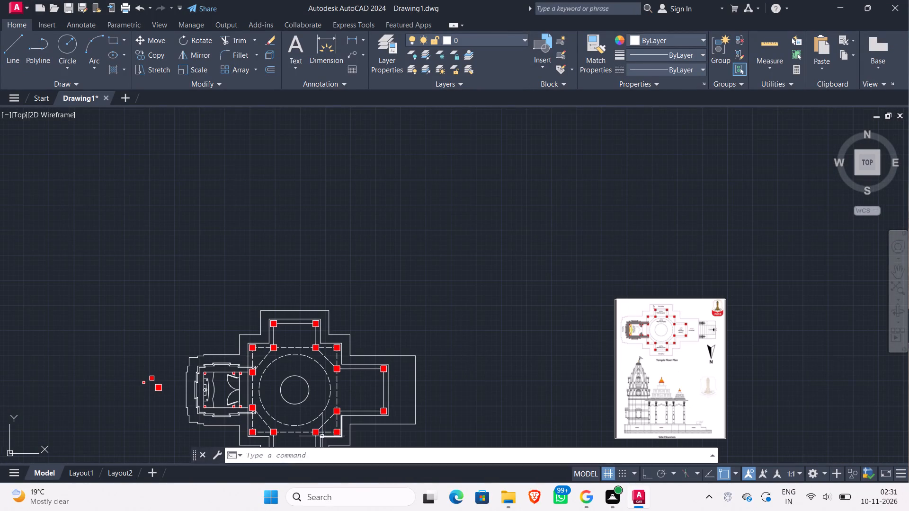
scroll(749, 327, up, 2)
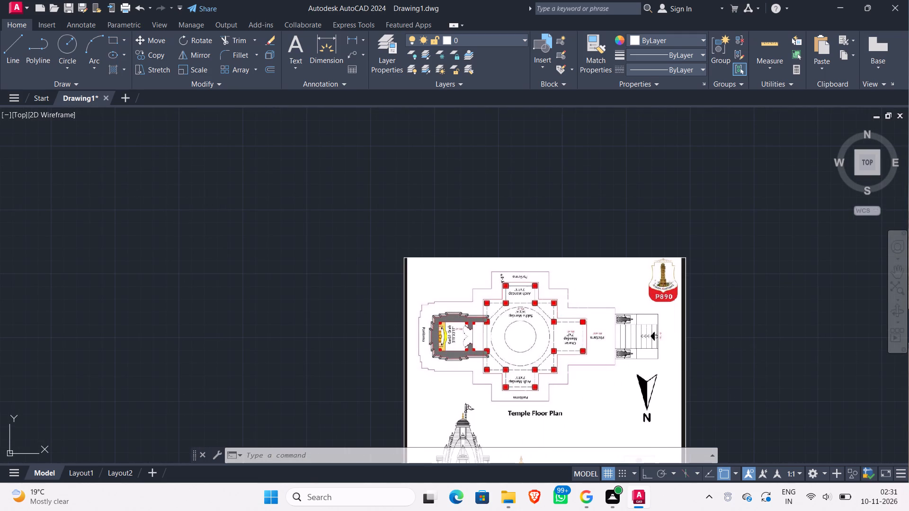
middle_drag(314, 373, 439, 346)
scroll(359, 363, down, 1)
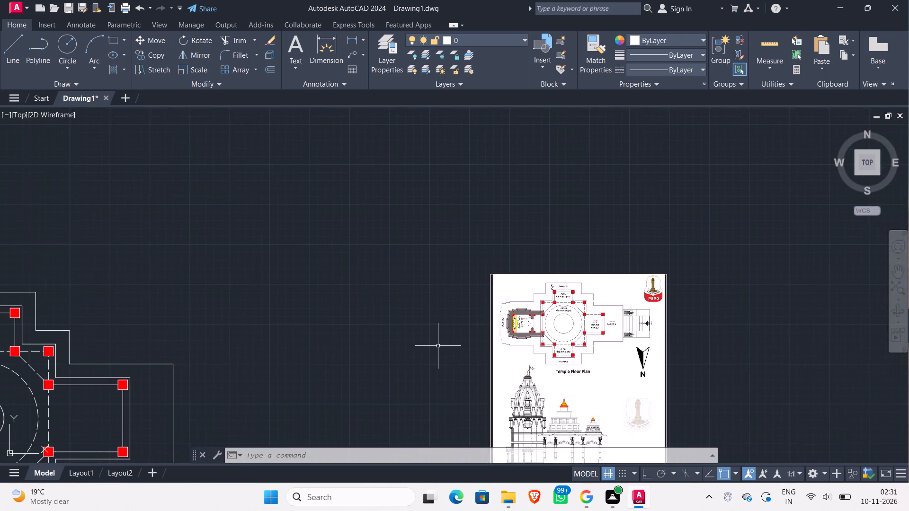
scroll(434, 346, down, 1)
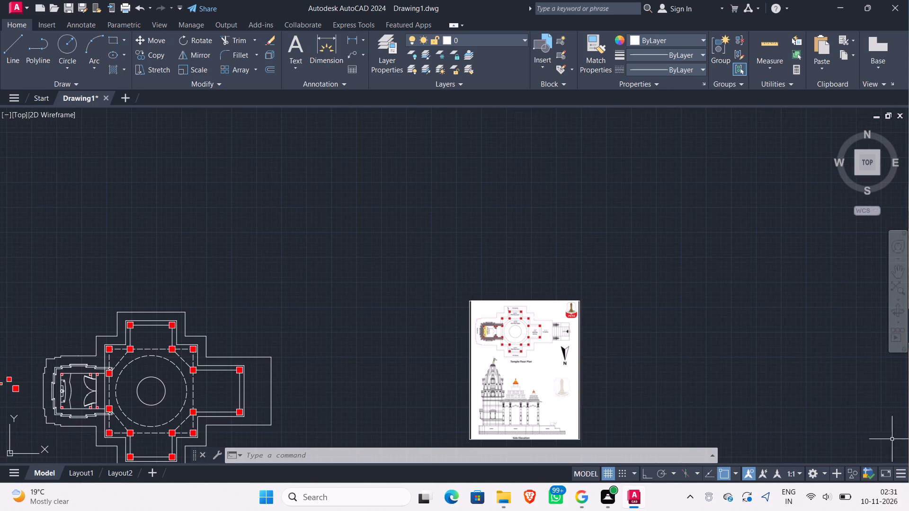
scroll(502, 335, up, 2)
scroll(502, 335, down, 2)
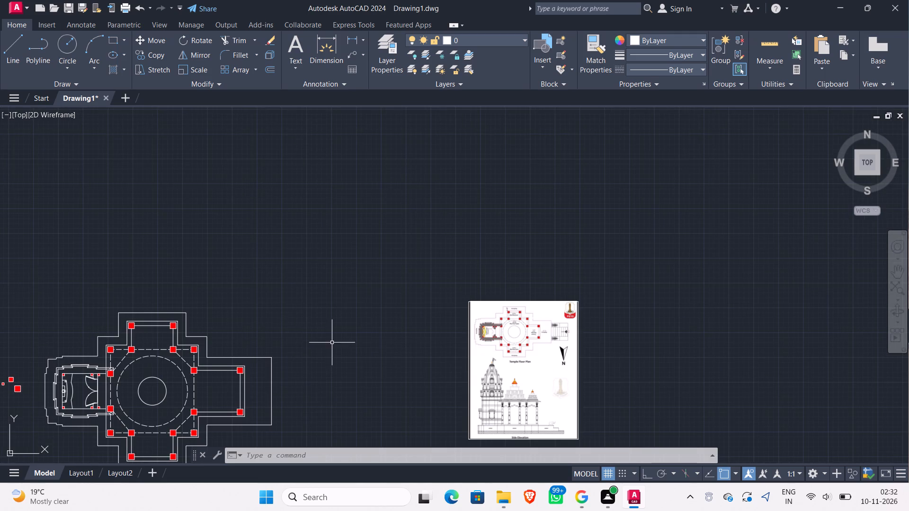
scroll(562, 342, up, 1)
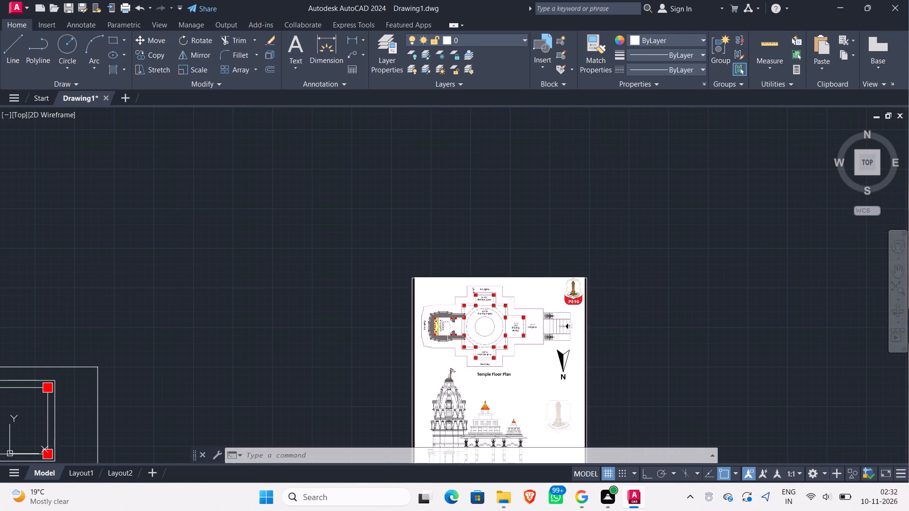
middle_drag(292, 385, 439, 282)
middle_drag(335, 272, 409, 237)
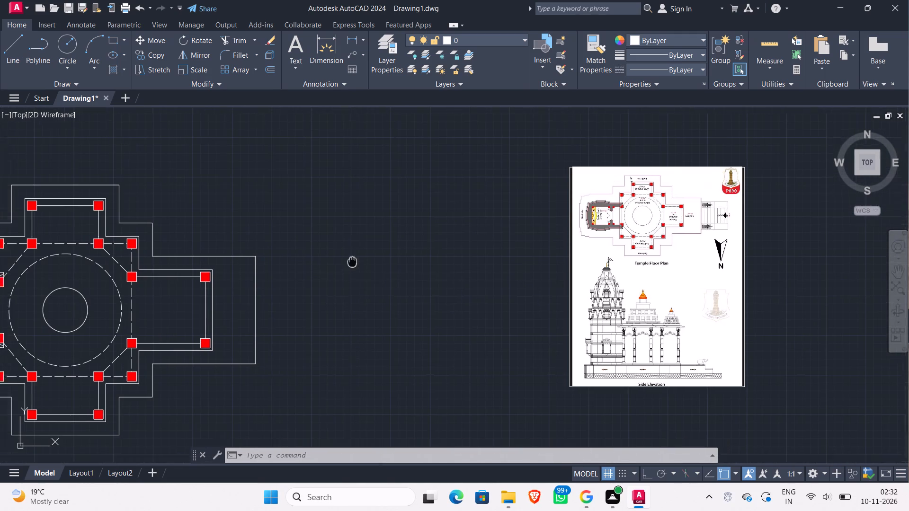
middle_drag(409, 237, 452, 228)
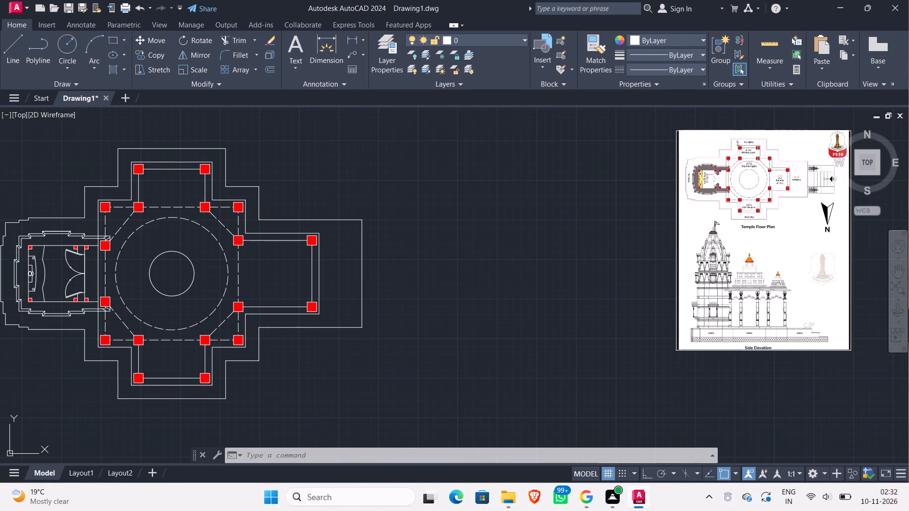
scroll(757, 169, up, 3)
middle_click(757, 169)
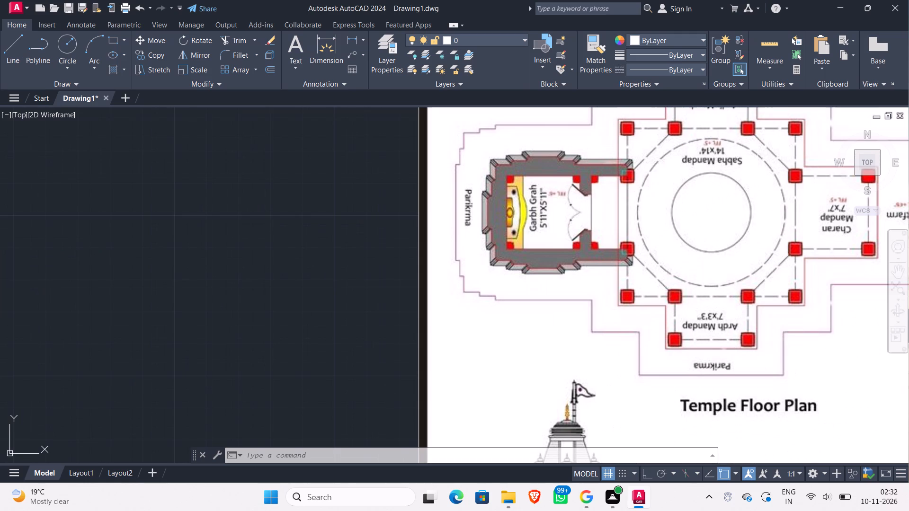
scroll(756, 249, down, 2)
scroll(520, 243, down, 1)
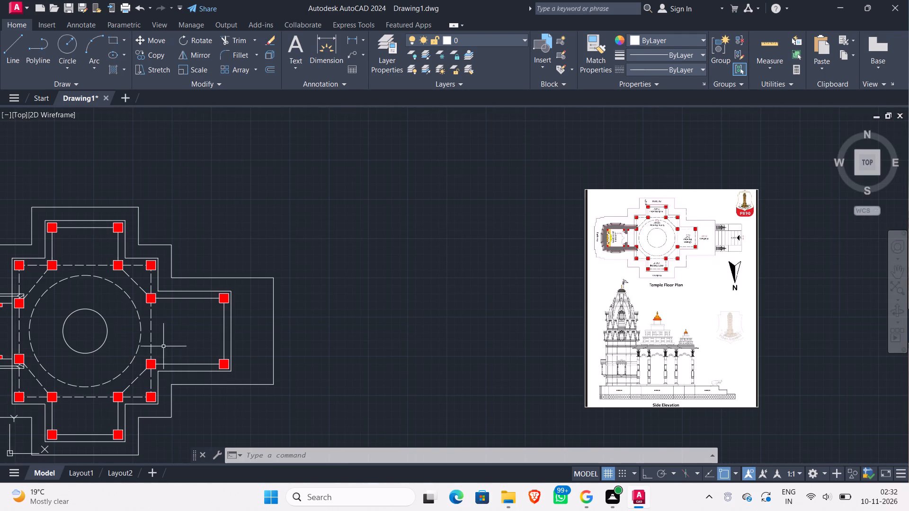
scroll(633, 245, up, 2)
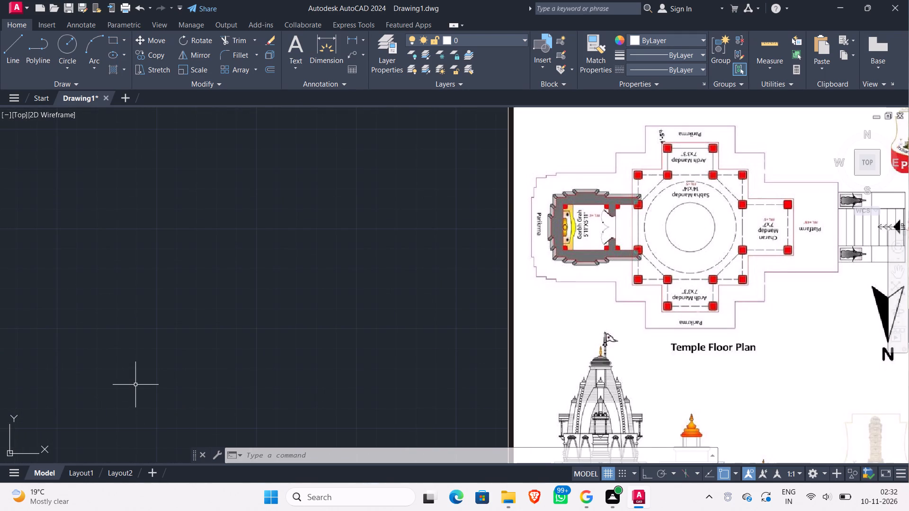
scroll(141, 377, down, 1)
middle_drag(142, 375, 460, 339)
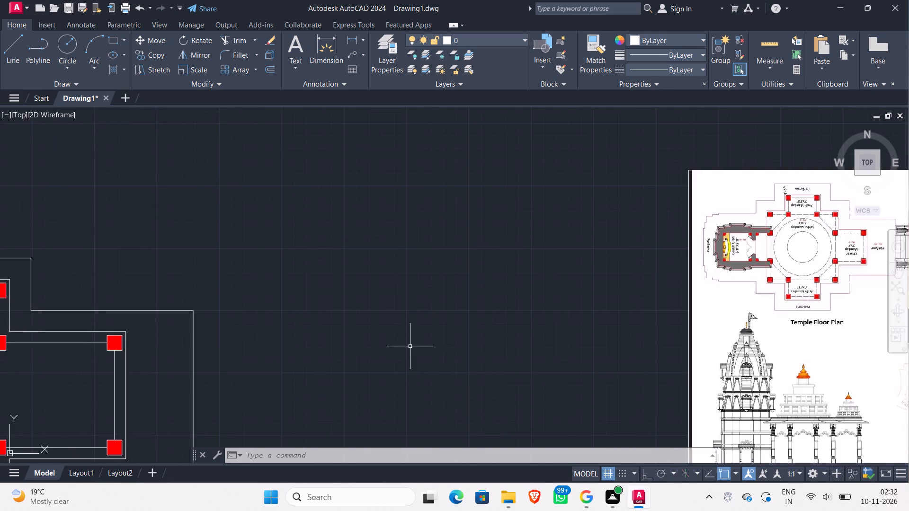
scroll(206, 359, down, 1)
middle_drag(214, 355, 336, 329)
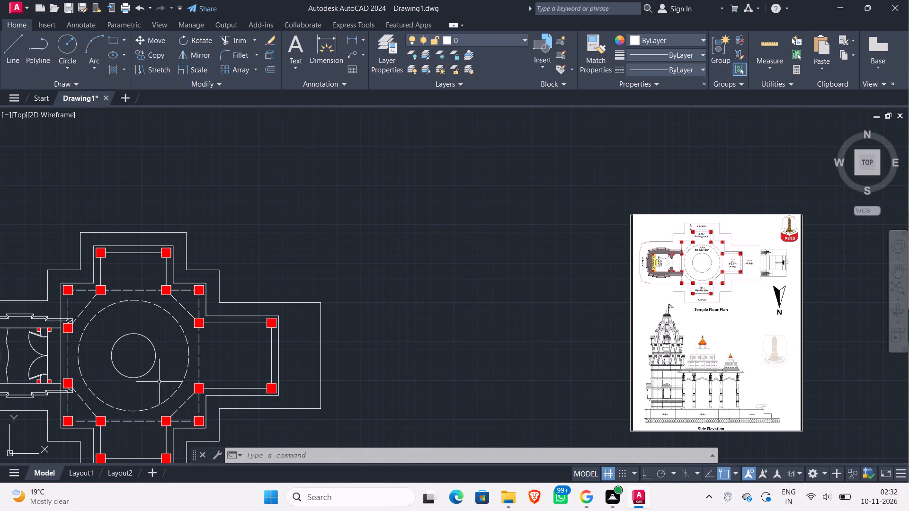
scroll(704, 277, up, 4)
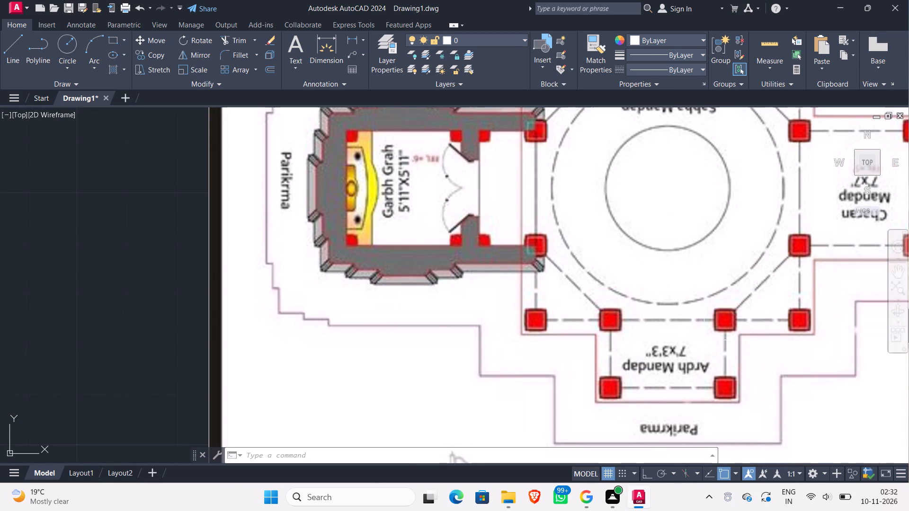
scroll(697, 363, down, 1)
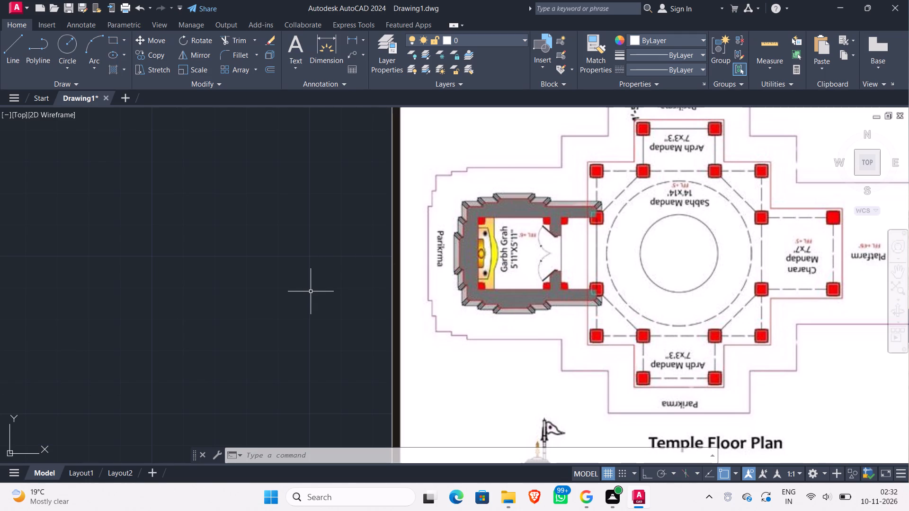
middle_drag(311, 290, 382, 275)
scroll(375, 275, down, 1)
middle_drag(353, 287, 461, 287)
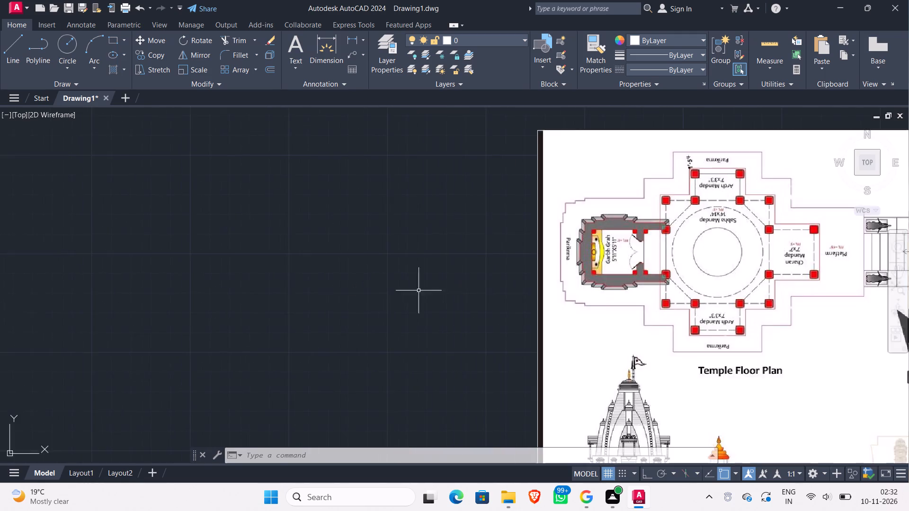
Select the two vertical side lines connecting the northern Ardh Mandap's columns to the Sabha Mandap's columns.
scroll(361, 287, down, 3)
middle_drag(291, 298, 320, 293)
scroll(126, 282, up, 1)
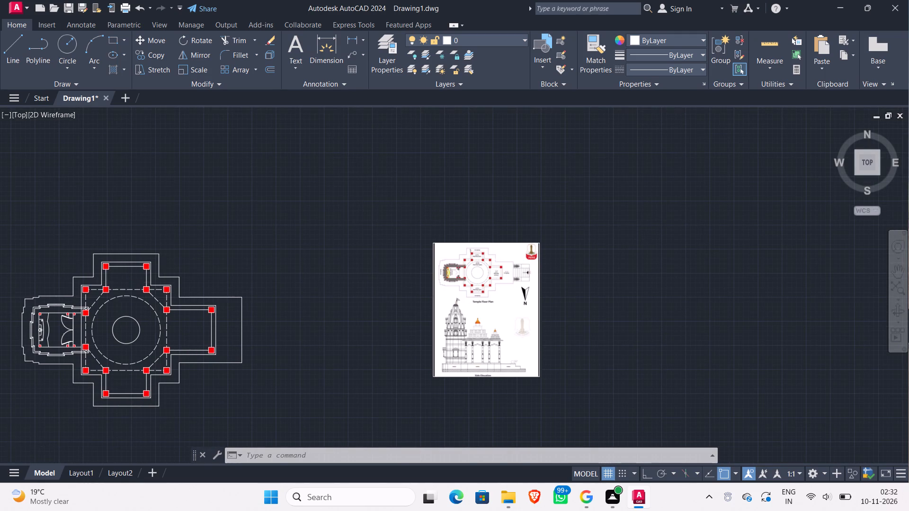
scroll(126, 271, up, 2)
click(213, 291)
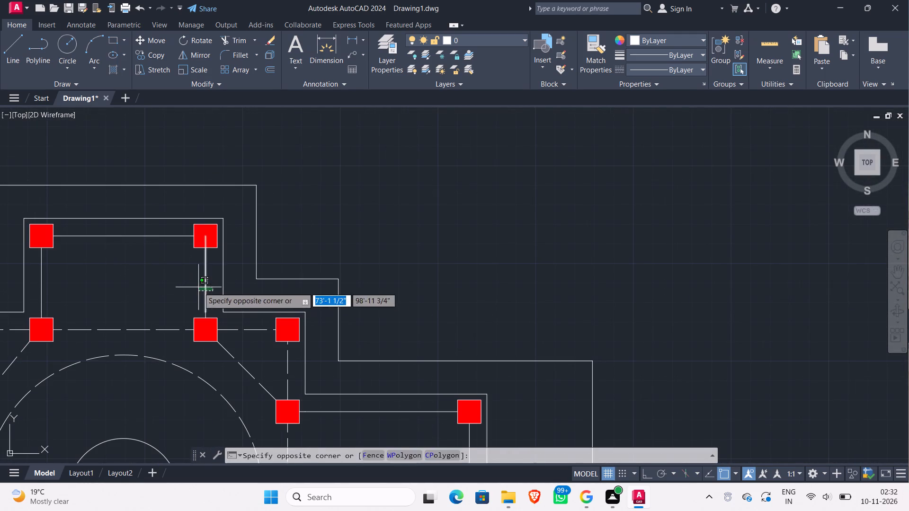
click(198, 287)
click(146, 252)
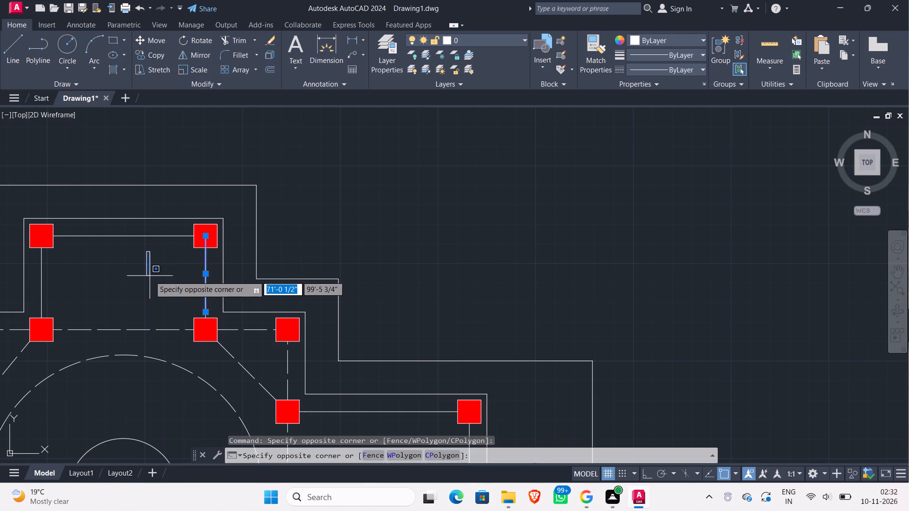
key(Escape)
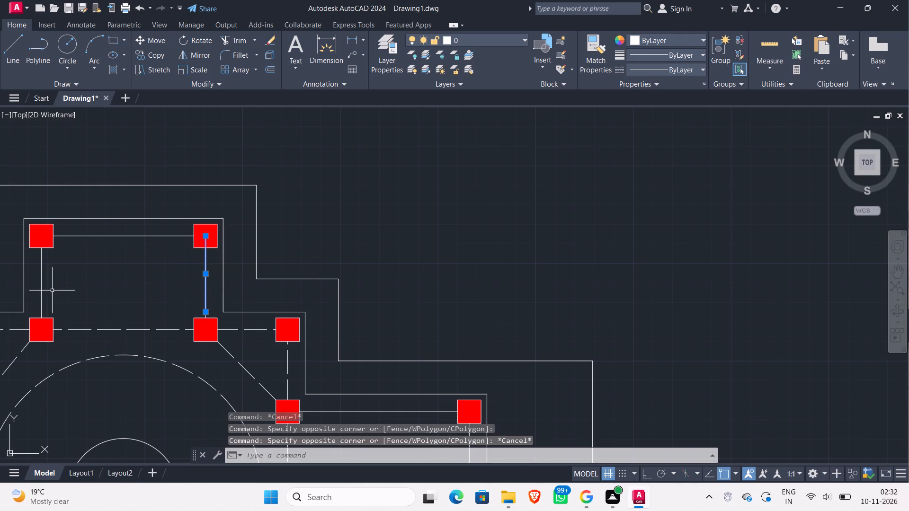
click(55, 289)
click(29, 280)
scroll(418, 252, down, 2)
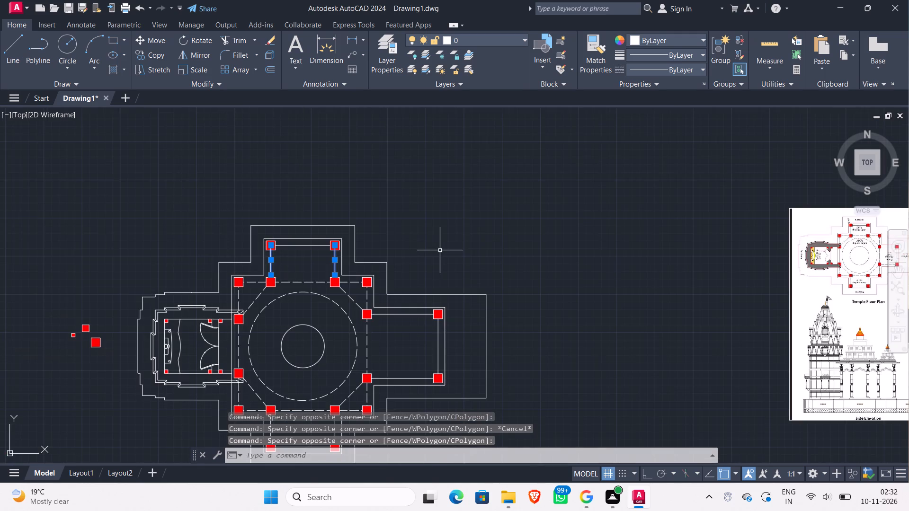
Check the reference floor plan for which Ardh and Charan Mandap column connecting lines are drawn dashed.
middle_drag(440, 250, 157, 169)
scroll(596, 160, up, 1)
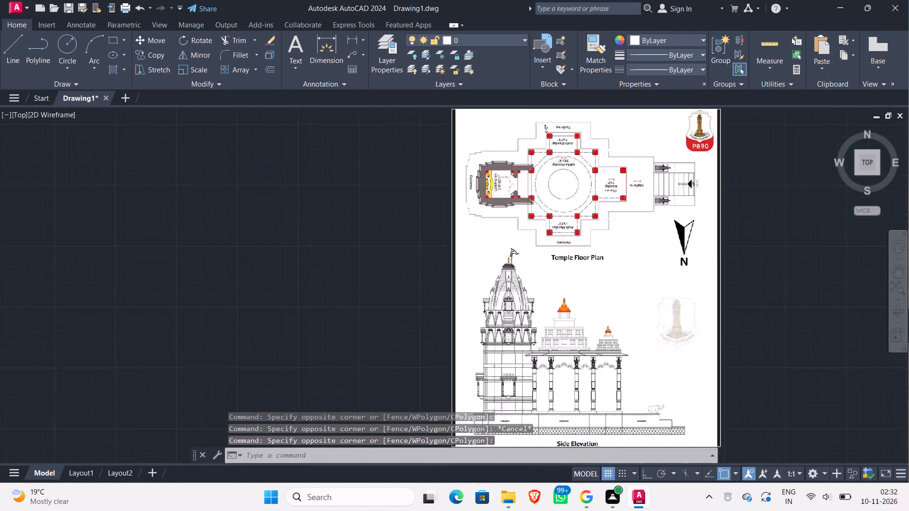
scroll(596, 160, up, 2)
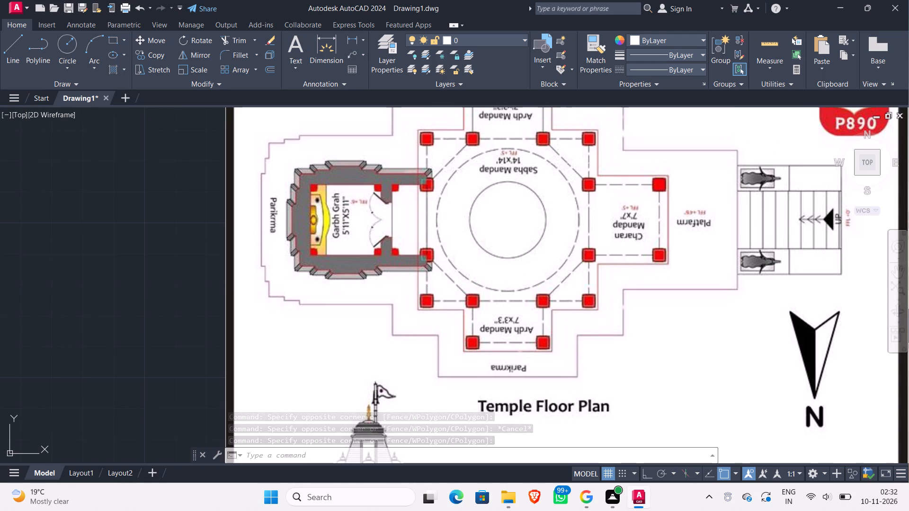
scroll(575, 165, down, 1)
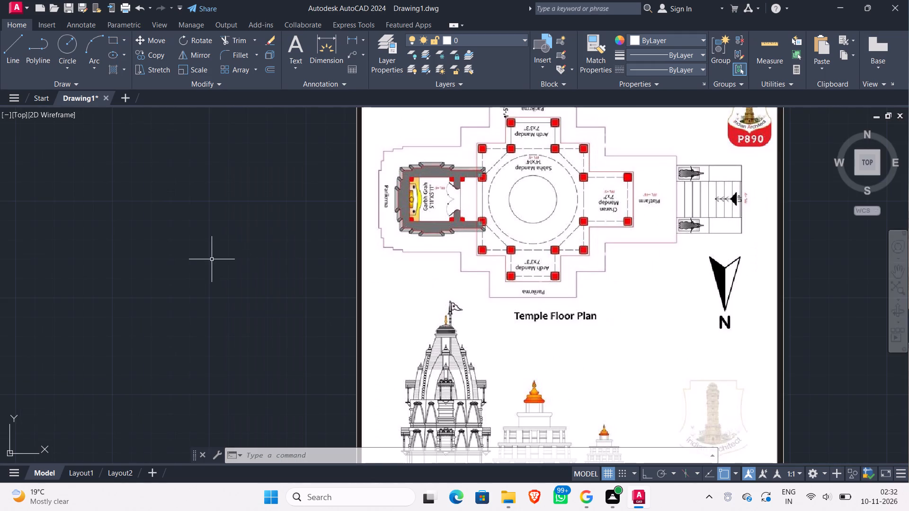
middle_drag(204, 262, 546, 296)
scroll(285, 286, down, 3)
middle_drag(254, 298, 340, 283)
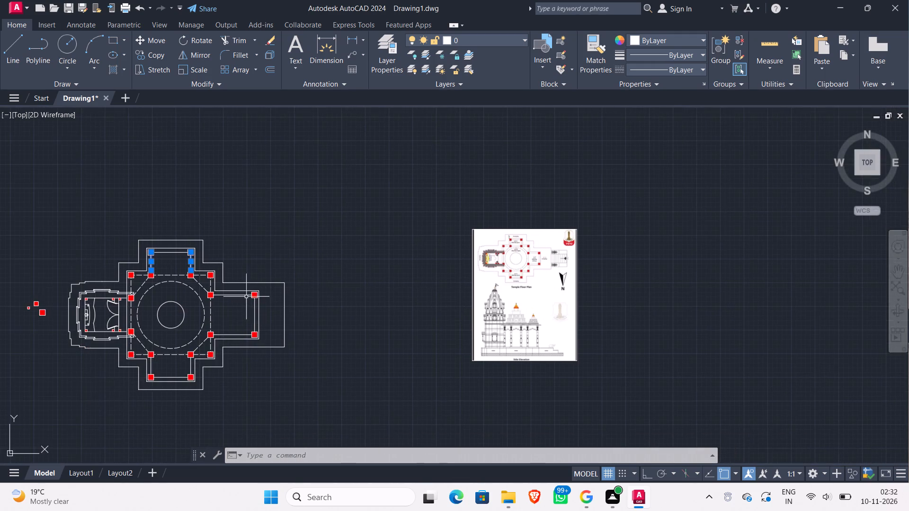
Add the Charan Mandap's three column connecting lines on its north, east and south sides to the selection.
scroll(215, 298, up, 3)
click(253, 300)
click(250, 290)
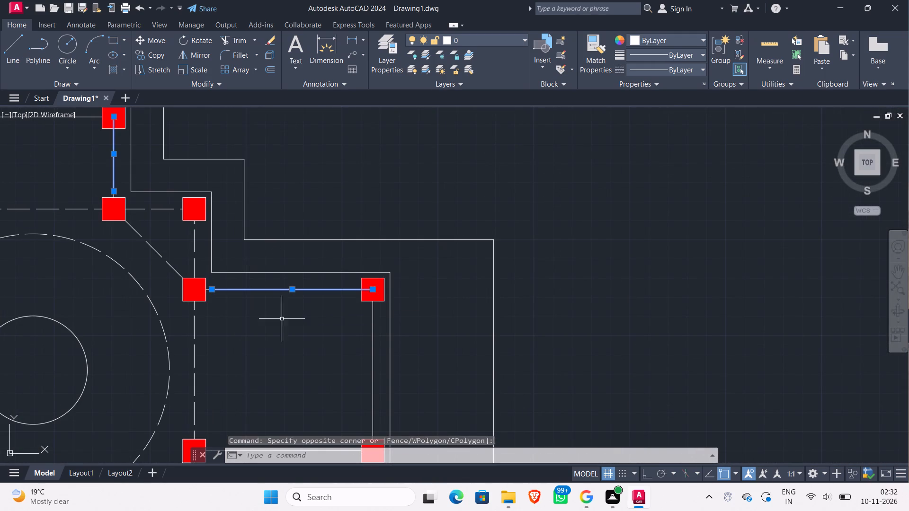
click(384, 364)
click(351, 359)
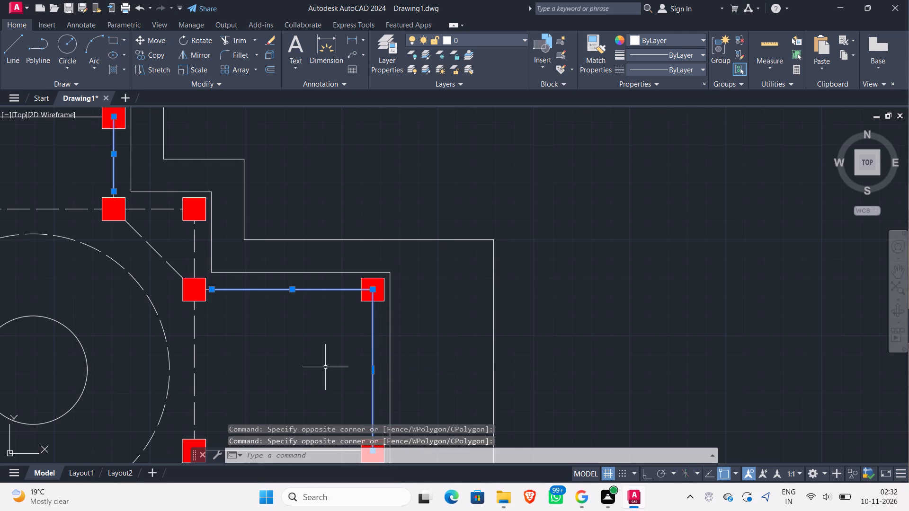
scroll(325, 367, down, 1)
middle_drag(325, 367, 319, 293)
click(303, 350)
click(296, 344)
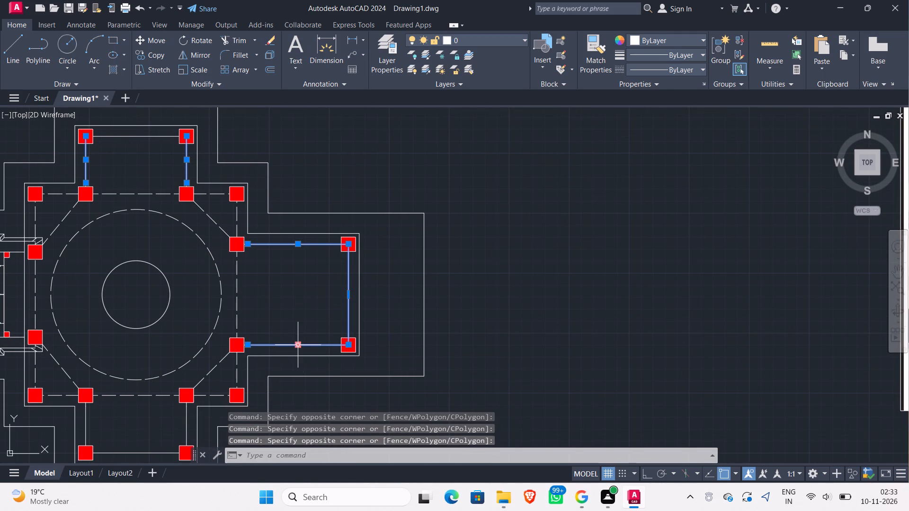
Add the southern Ardh Mandap's three column connecting lines on its south, east and west sides to the selection.
middle_drag(297, 338, 352, 311)
middle_drag(197, 399, 197, 396)
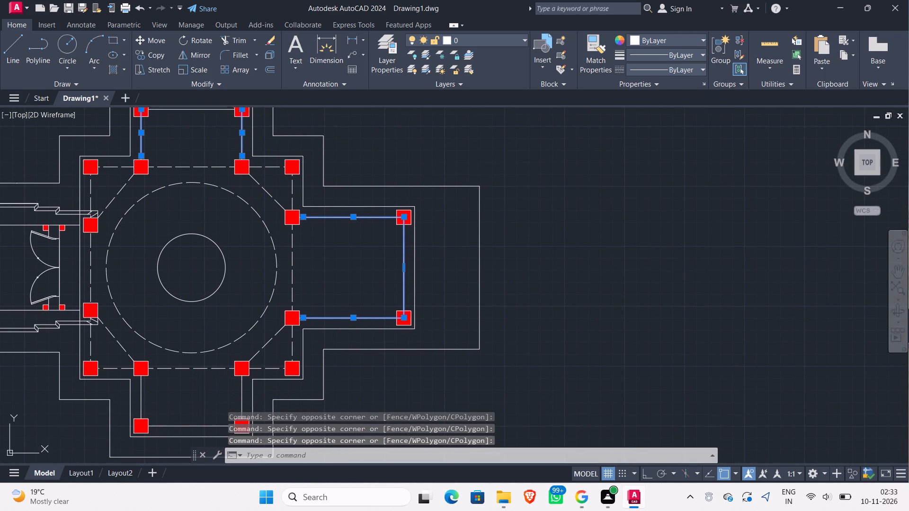
middle_drag(197, 396, 223, 360)
scroll(232, 371, up, 1)
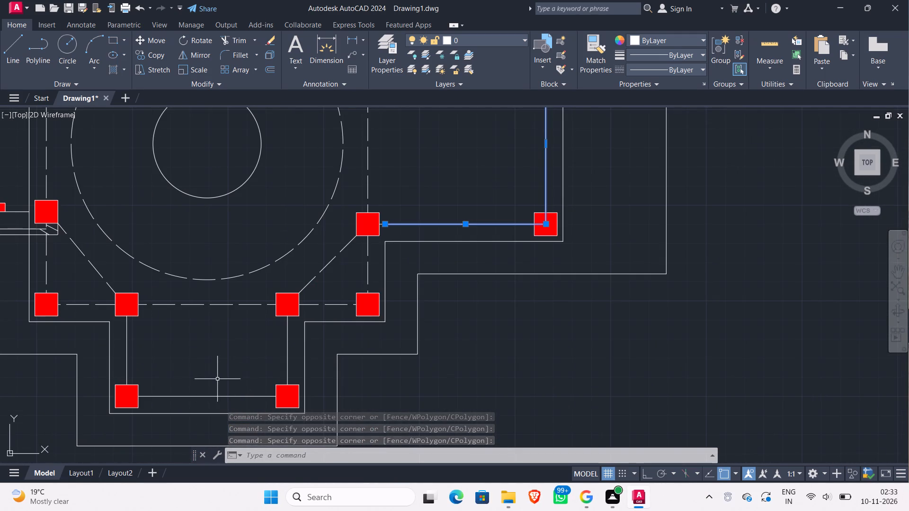
click(221, 403)
click(205, 368)
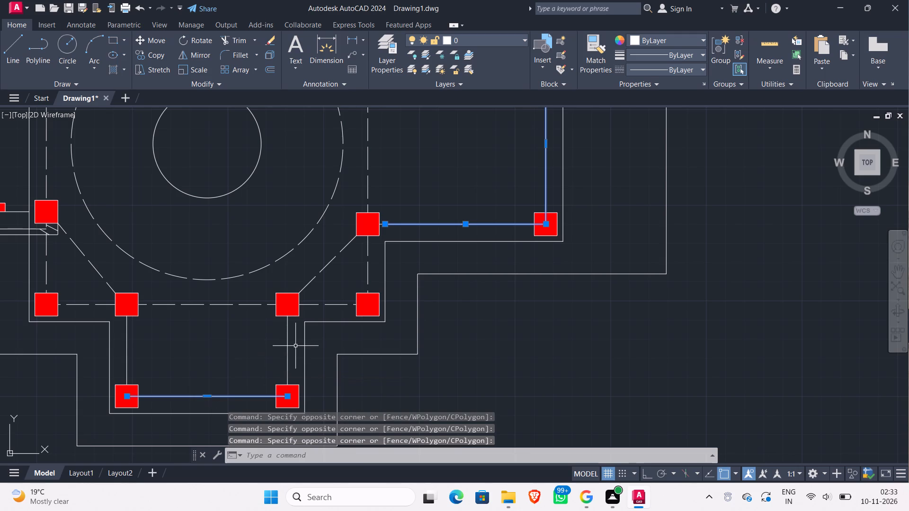
click(295, 346)
click(262, 348)
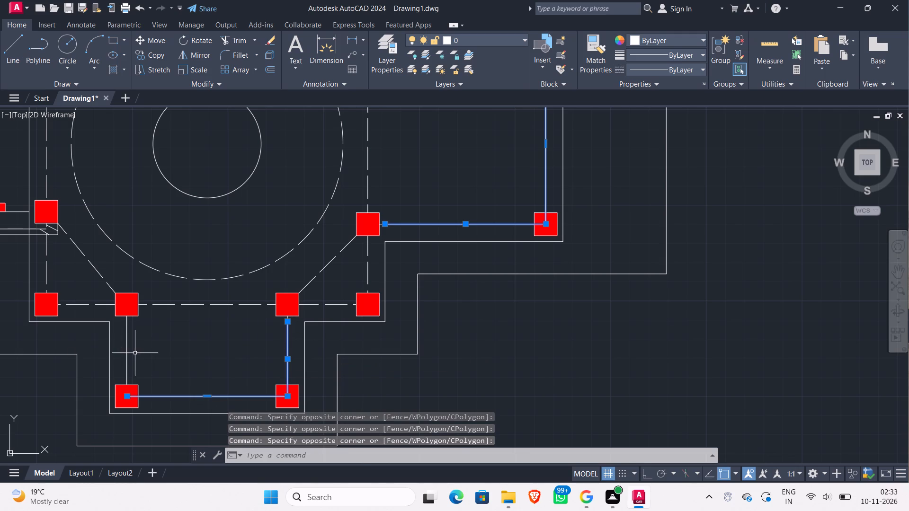
click(135, 352)
click(122, 341)
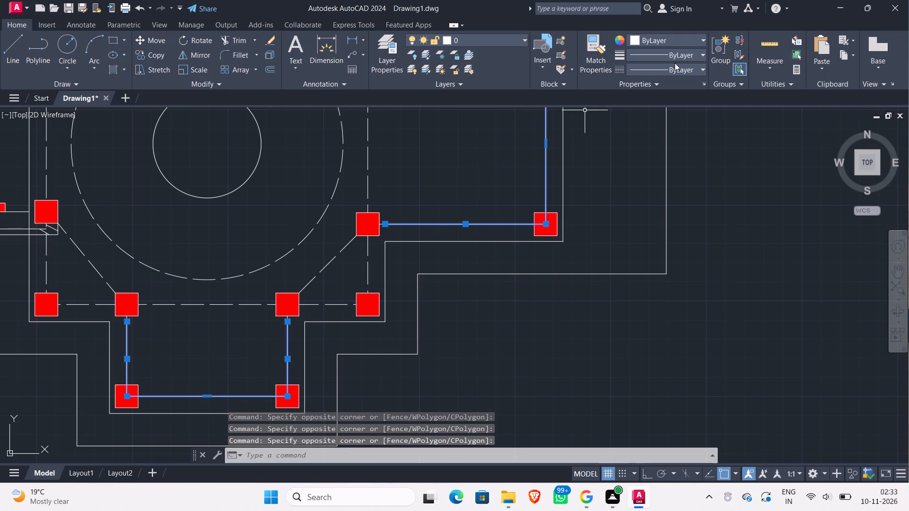
Apply the ACAD_ISO02W100 dashed linetype to the selected Ardh and Charan Mandap column connecting lines and clear the selection.
click(680, 70)
click(683, 112)
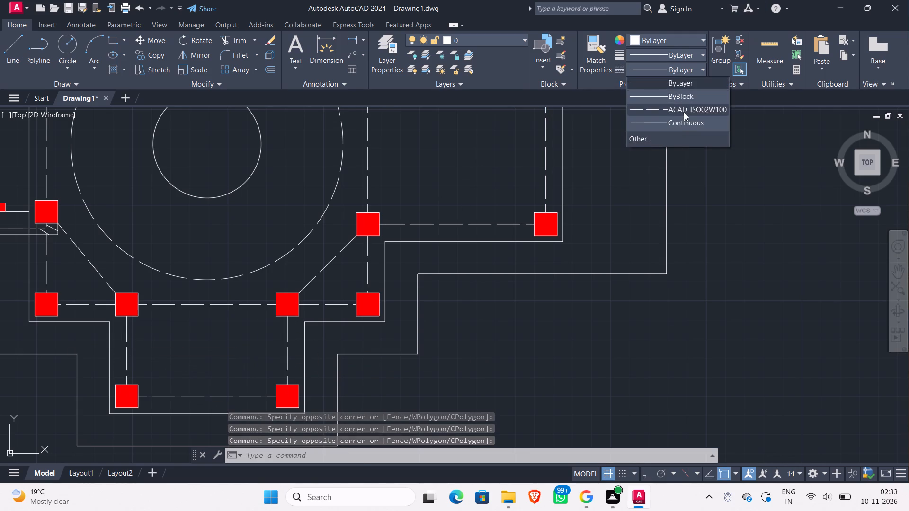
key(Escape)
Study the entrance stairs east of the platform in the reference floor plan, examining their treads, side blocks and UP arrow.
scroll(602, 310, down, 2)
middle_drag(601, 320, 602, 374)
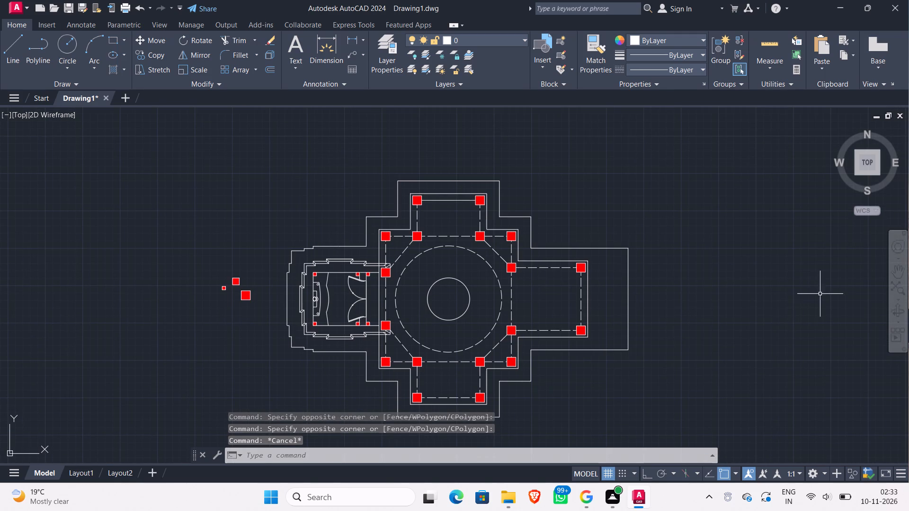
scroll(731, 292, down, 1)
middle_drag(731, 292, 495, 231)
scroll(699, 200, up, 2)
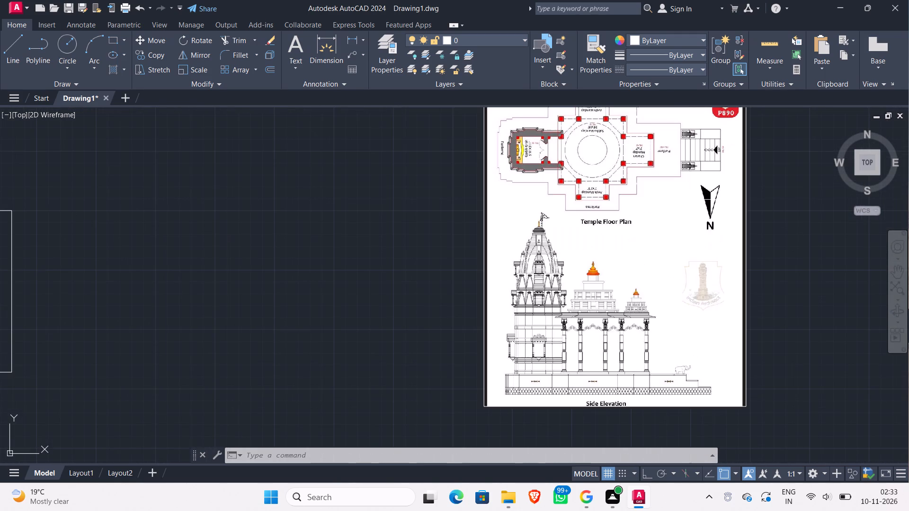
middle_drag(699, 200, 703, 253)
scroll(647, 220, up, 2)
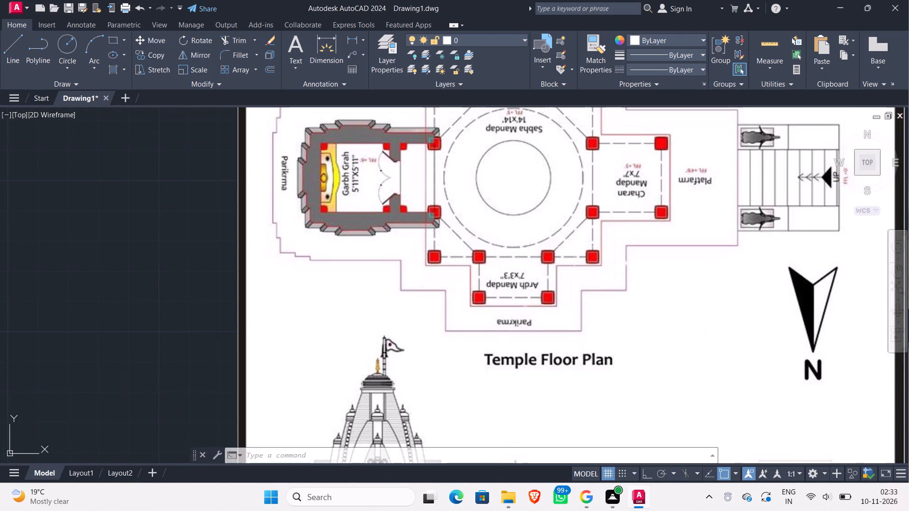
middle_drag(585, 163, 582, 211)
scroll(579, 208, down, 1)
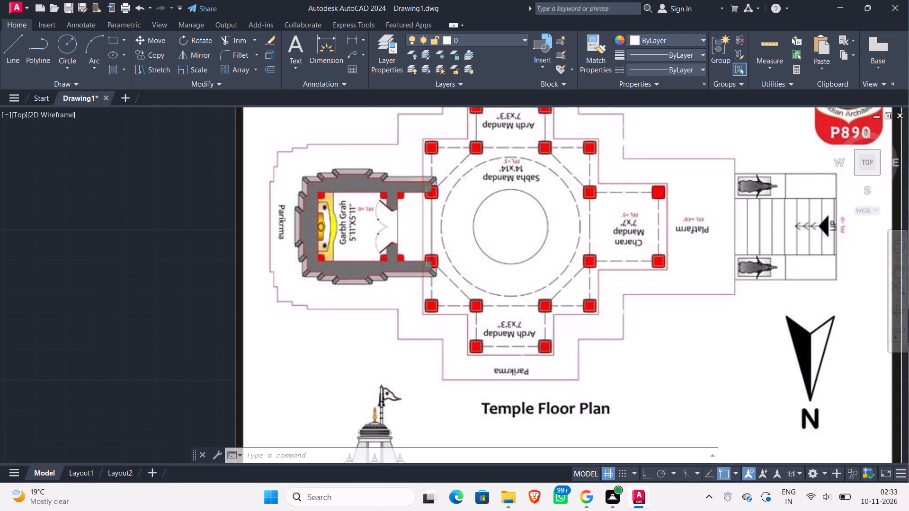
scroll(569, 189, up, 2)
scroll(569, 189, down, 2)
scroll(676, 197, up, 2)
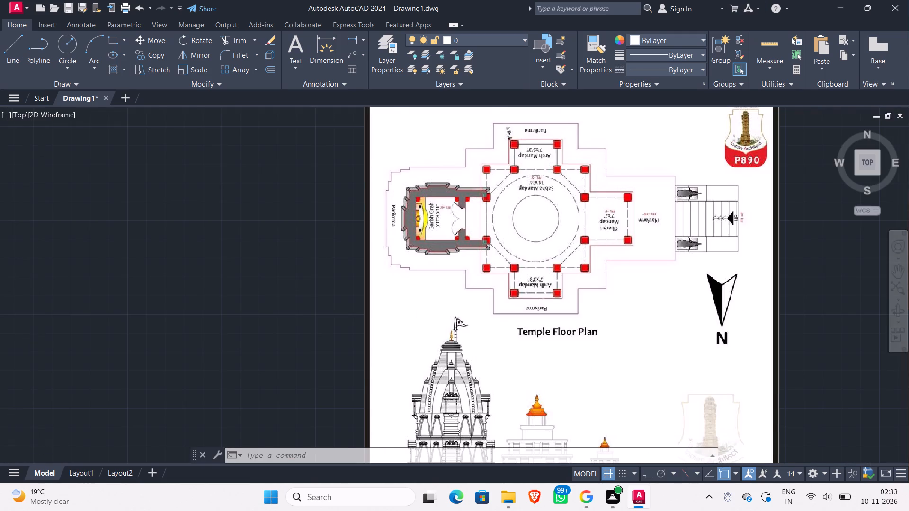
scroll(677, 195, up, 1)
middle_drag(677, 195, 544, 200)
scroll(538, 199, down, 2)
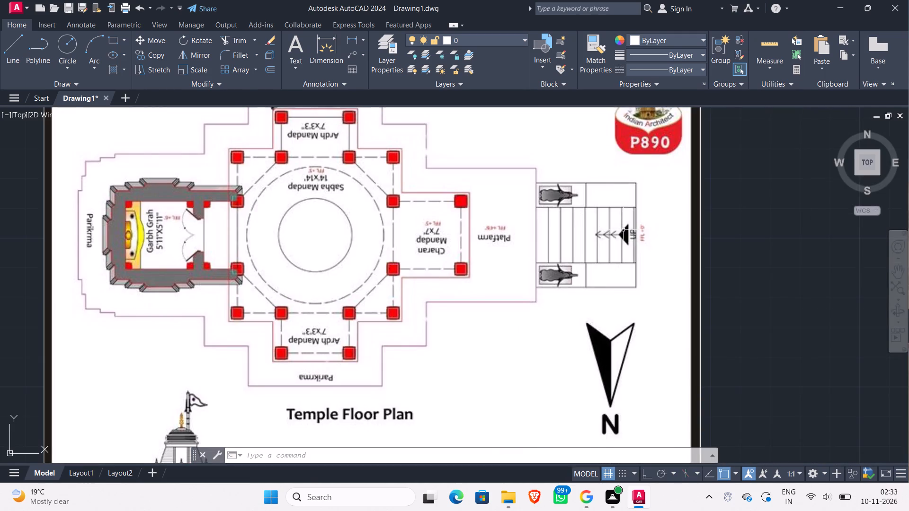
scroll(642, 231, up, 4)
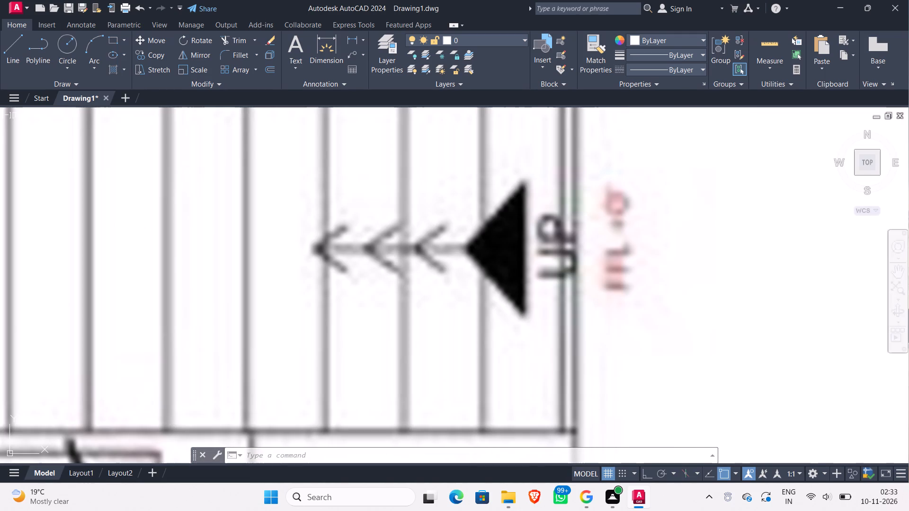
scroll(720, 272, down, 2)
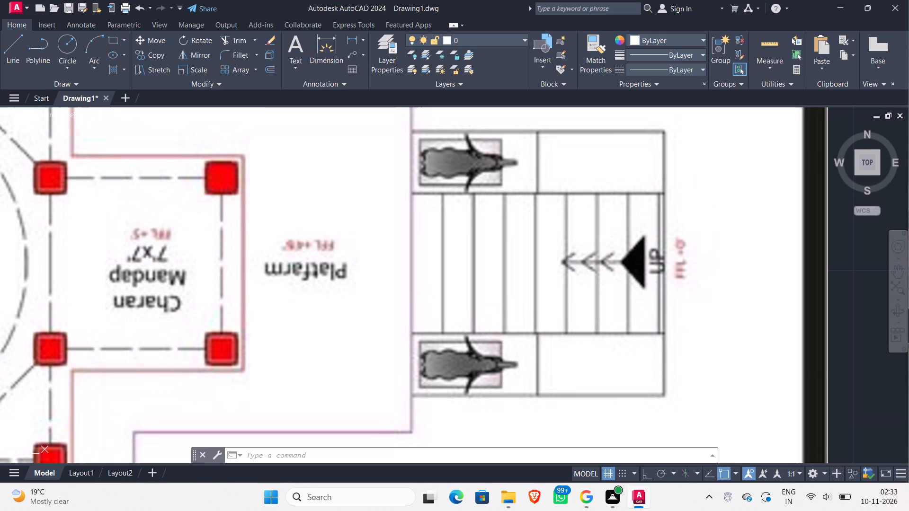
scroll(720, 272, down, 1)
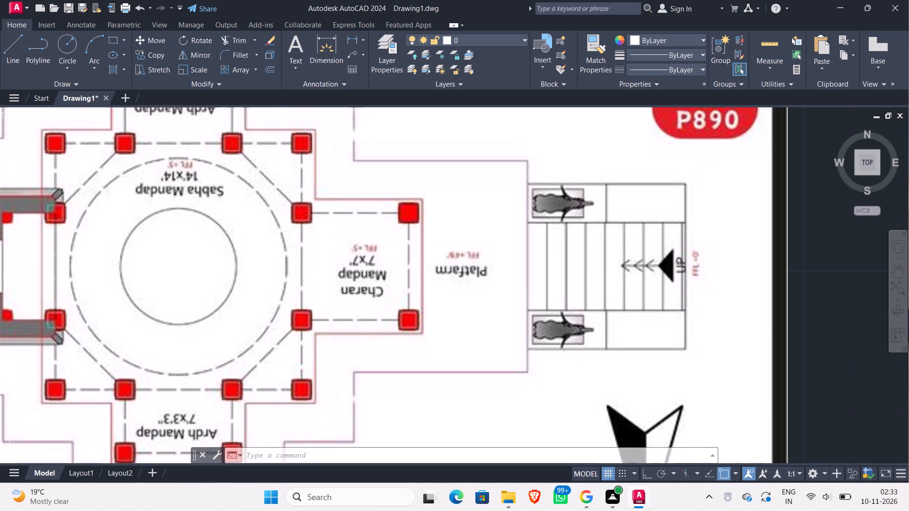
middle_drag(497, 277, 514, 271)
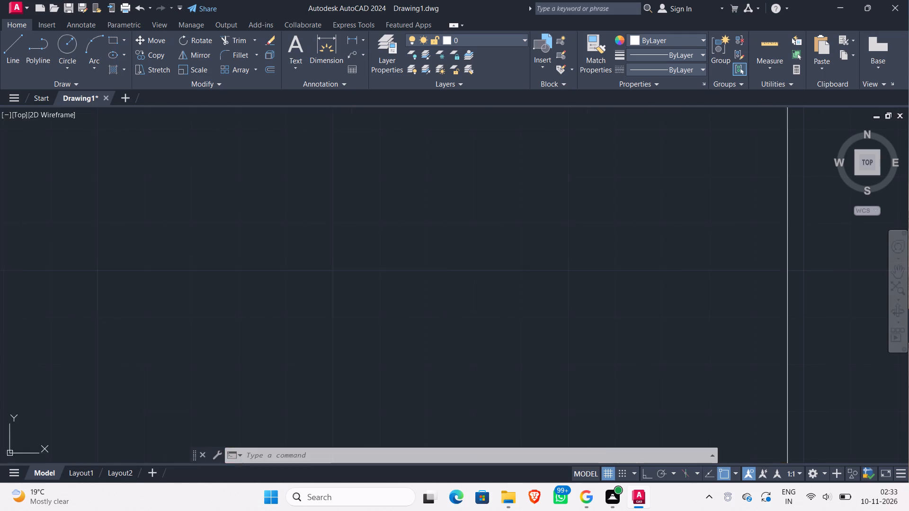
middle_drag(514, 271, 610, 258)
scroll(570, 268, down, 2)
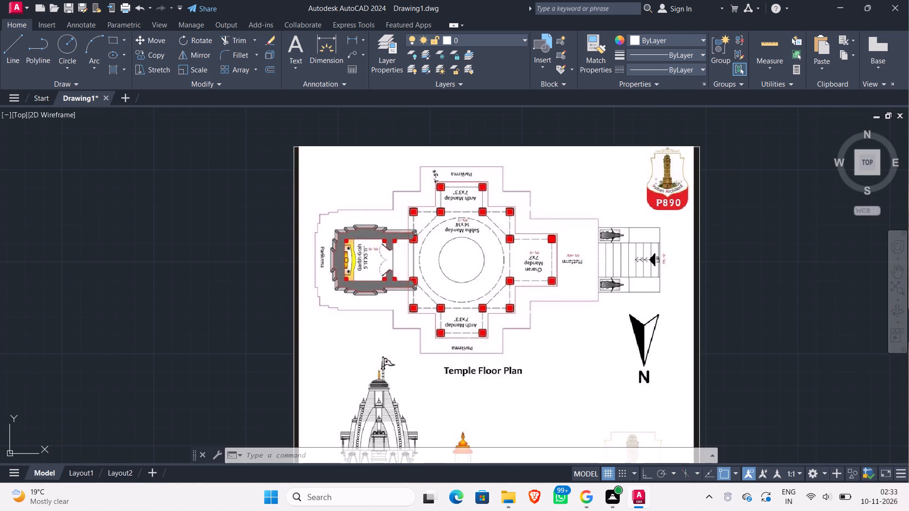
middle_drag(615, 245, 472, 240)
scroll(490, 244, up, 2)
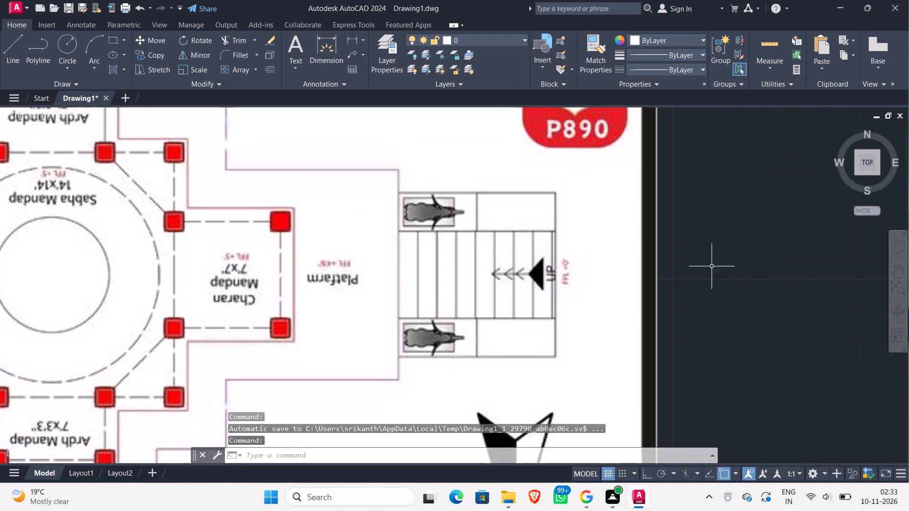
scroll(211, 298, down, 1)
middle_drag(213, 296, 448, 258)
scroll(447, 257, down, 2)
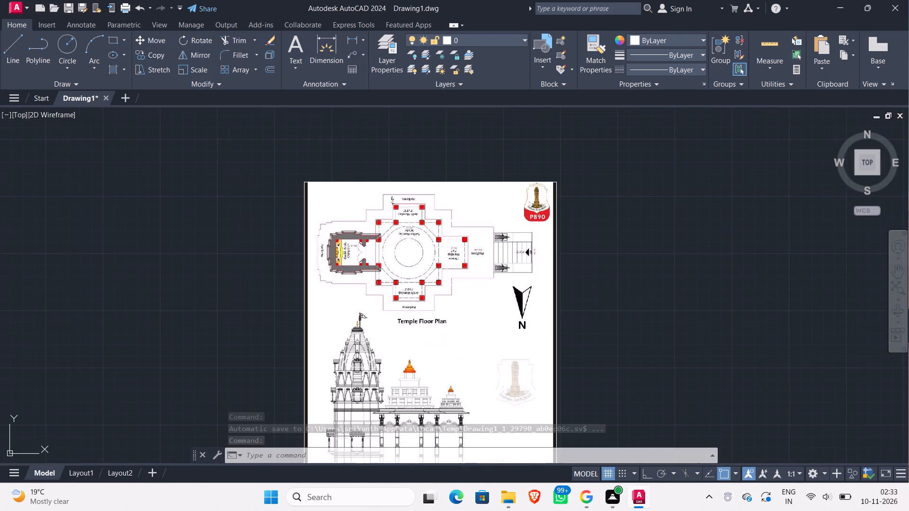
scroll(470, 305, down, 1)
middle_drag(303, 316, 664, 269)
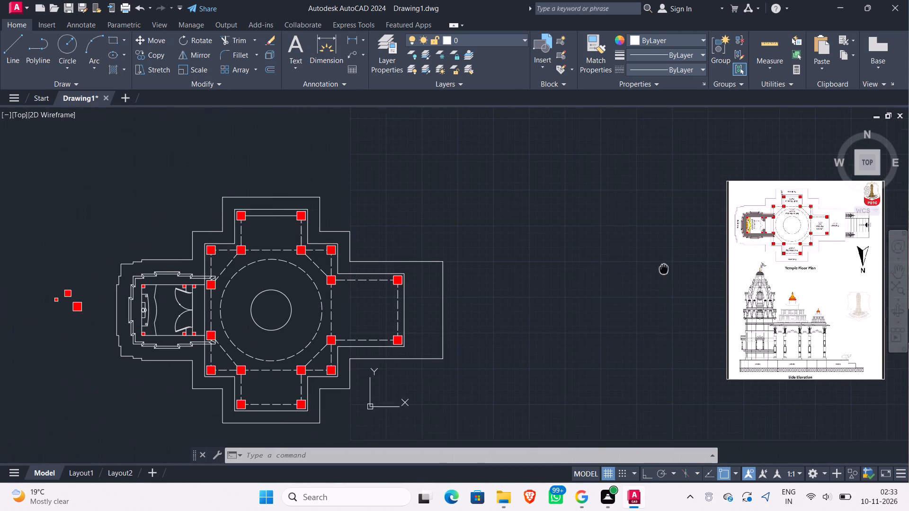
Offset the platform's east edge 11" eastward, repeating from each new line to make three successive stair tread lines.
scroll(418, 309, up, 2)
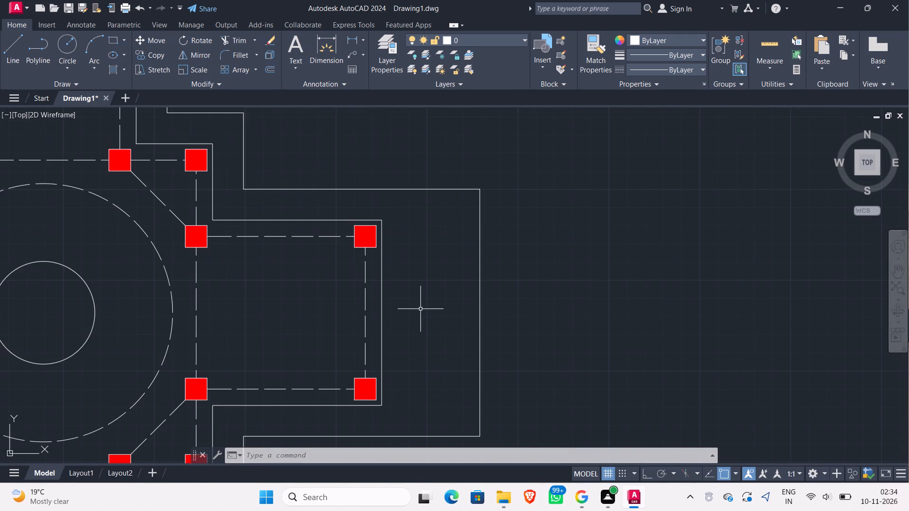
key(o)
key(Return)
key(Return)
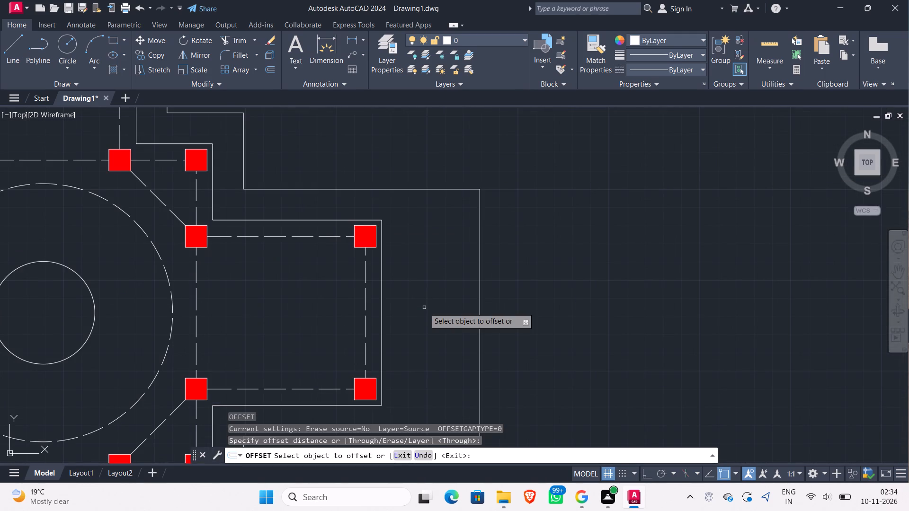
click(481, 315)
text(11")
key(Return)
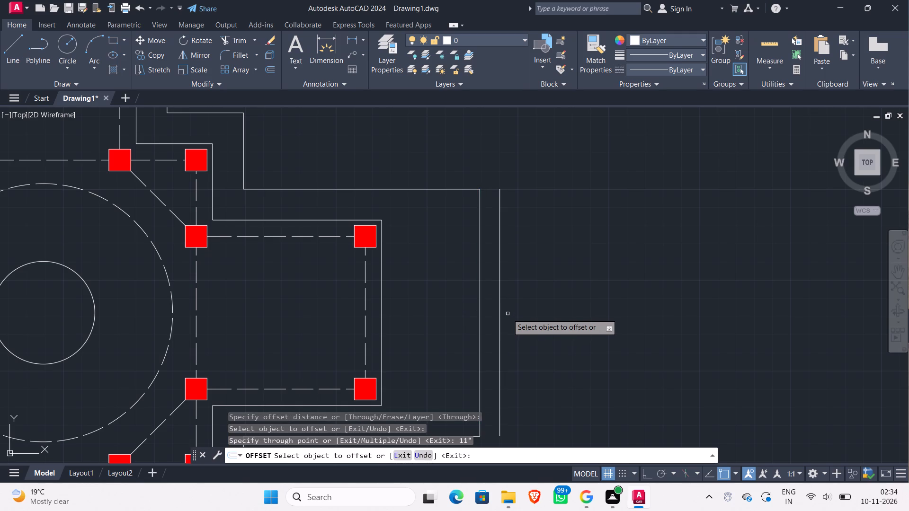
click(500, 314)
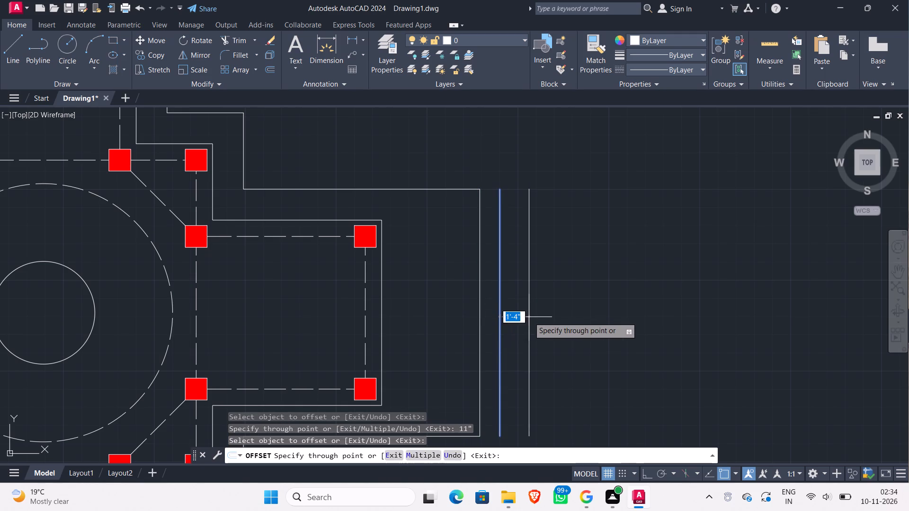
text(11")
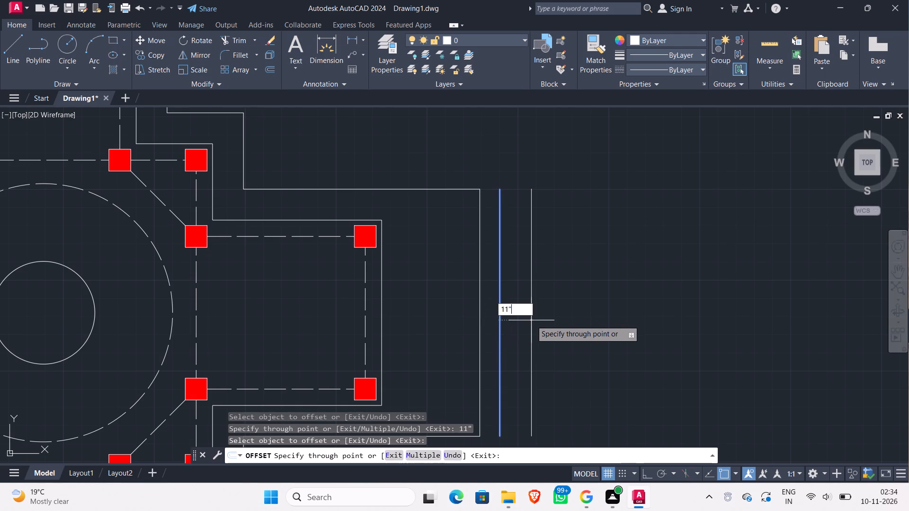
key(Return)
click(520, 317)
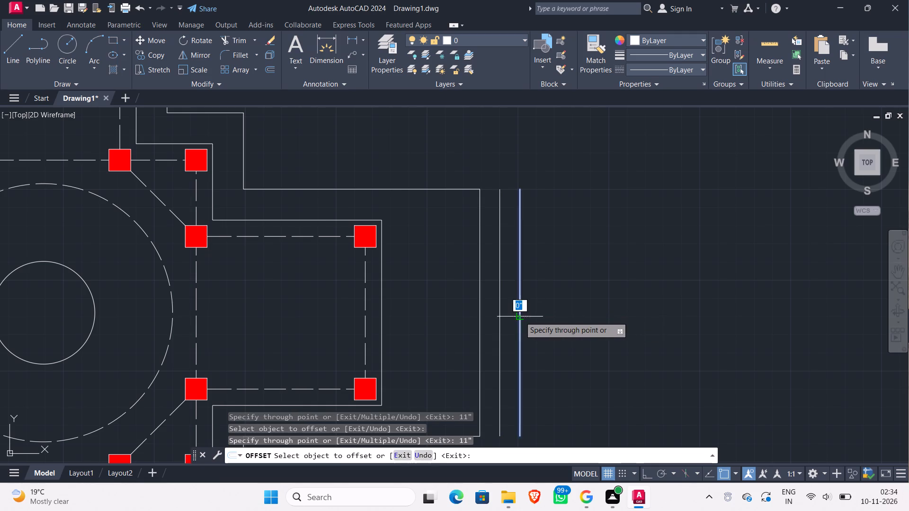
text(11")
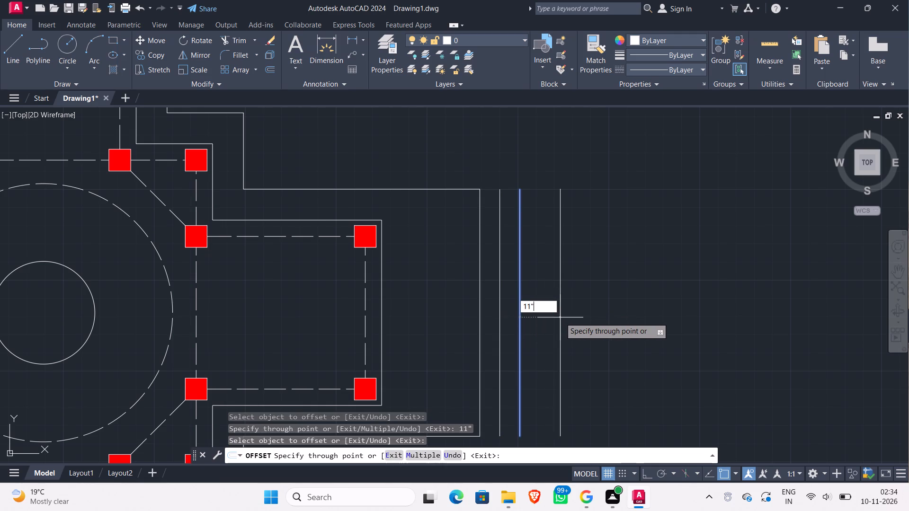
key(Return)
Add four more stair tread lines by offsetting each outermost line 11" farther east.
click(540, 315)
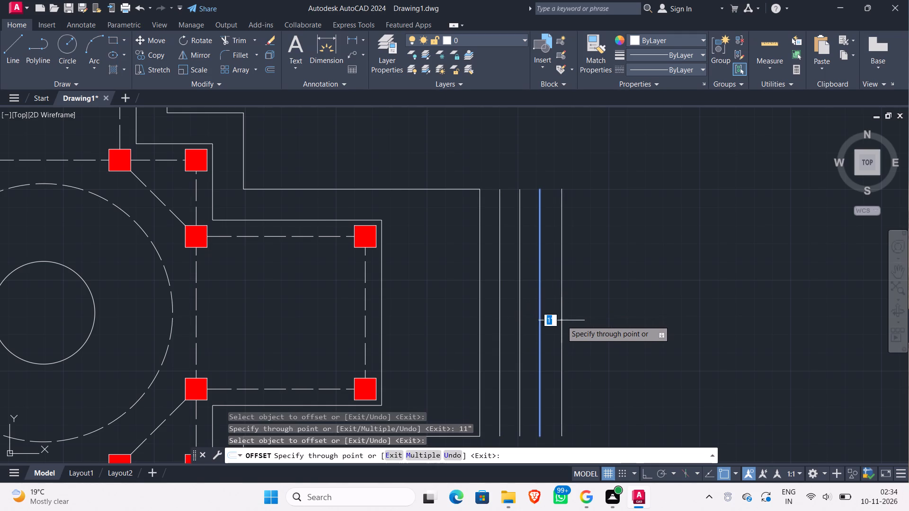
text(11")
key(Return)
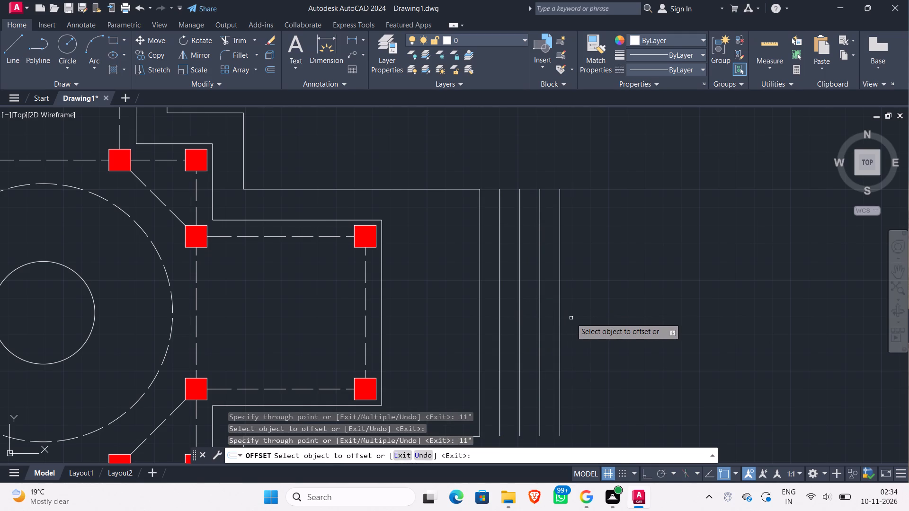
click(561, 317)
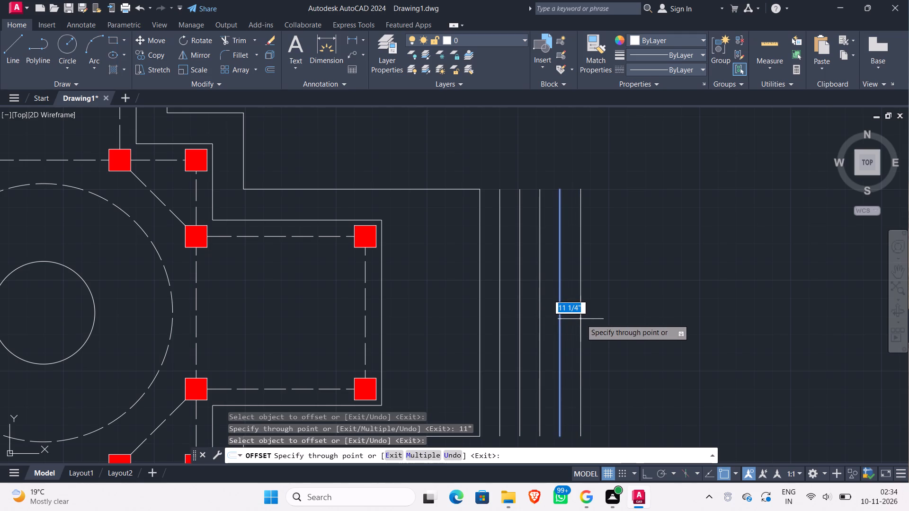
text(11")
key(Return)
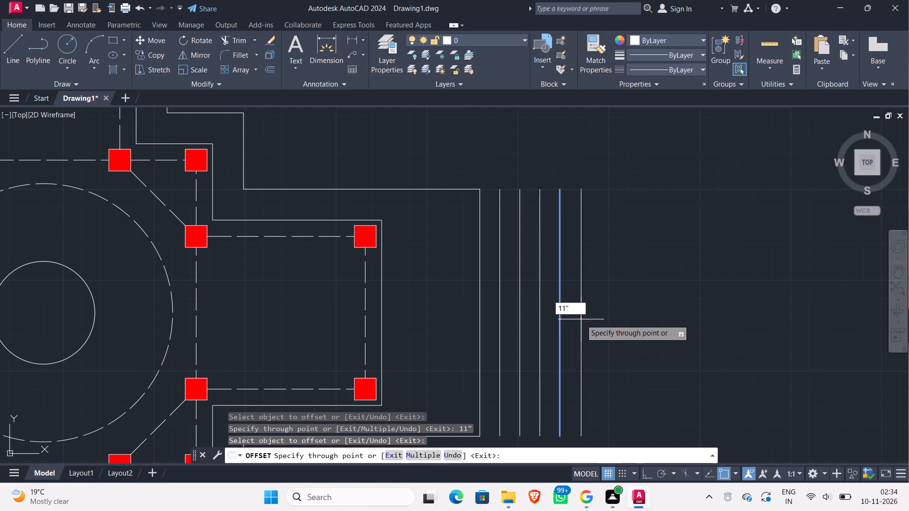
click(581, 319)
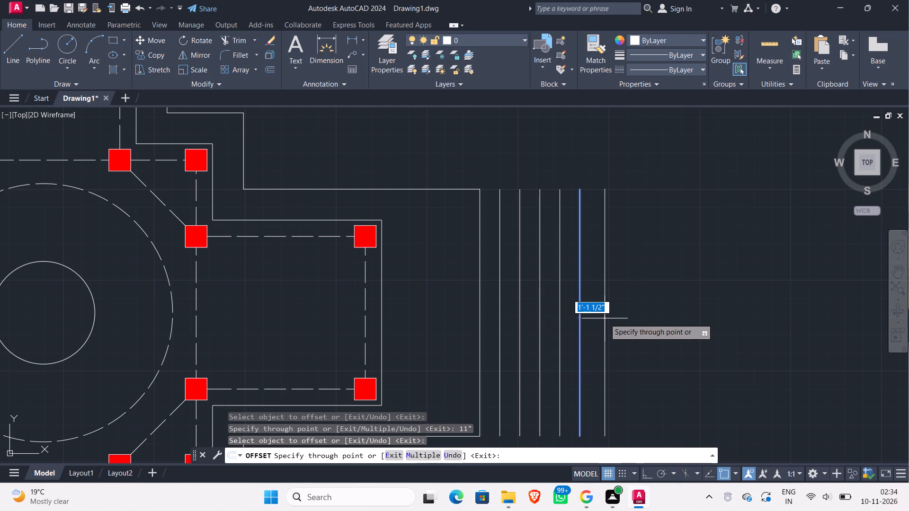
text(11")
key(Return)
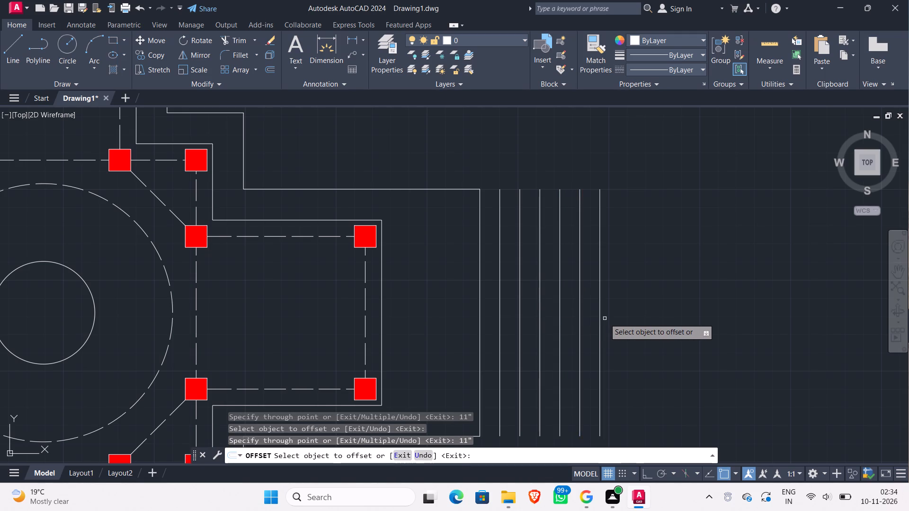
click(601, 324)
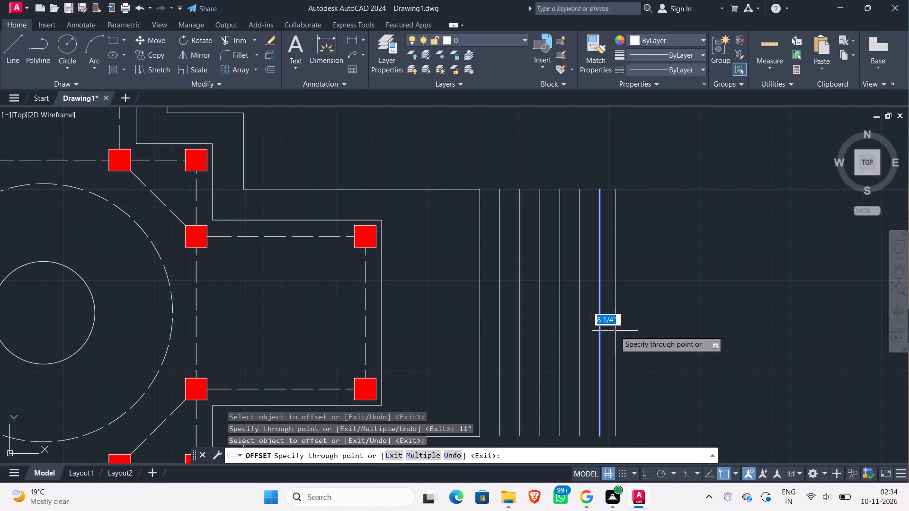
text(11")
key(Return)
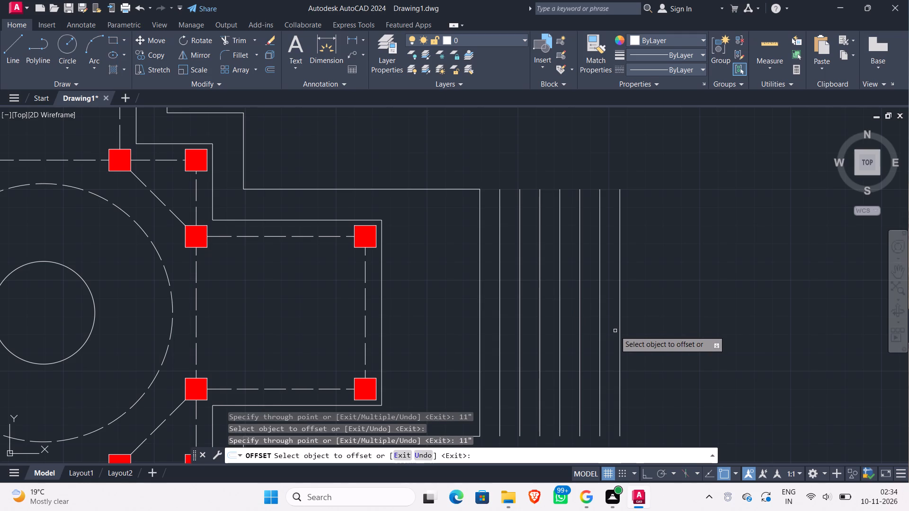
Offset the outermost stair tread line 11" farther east to add one more tread.
click(619, 329)
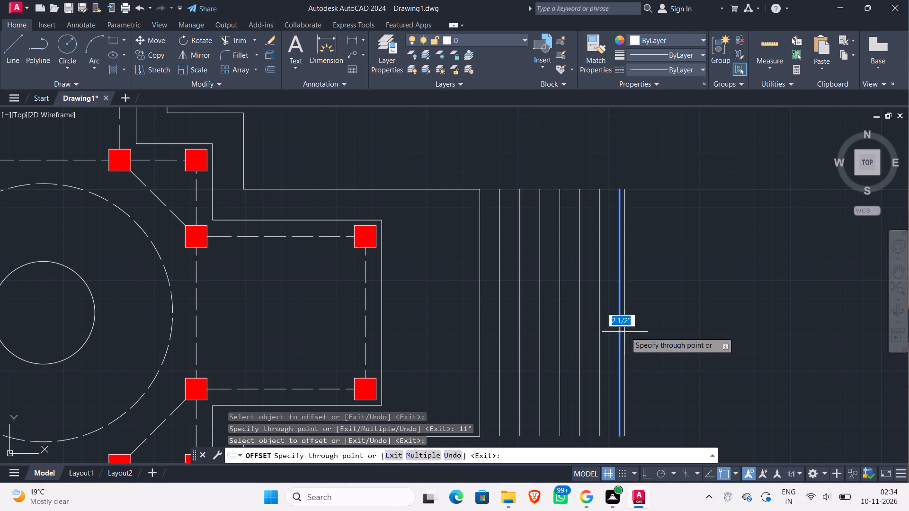
text(11")
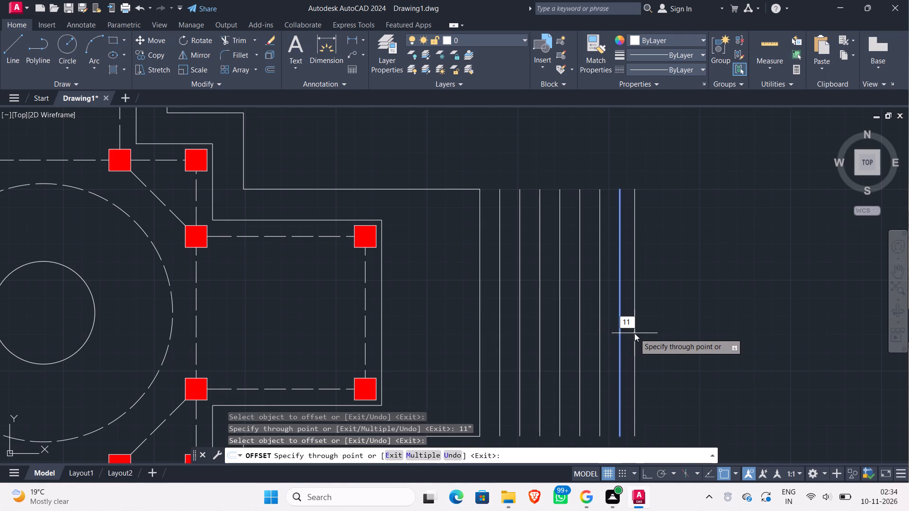
key(Return)
Check the stairs in the reference plan and offset the outermost tread line 2" east to form the stair's outer edge.
scroll(676, 334, down, 2)
middle_drag(677, 334, 581, 305)
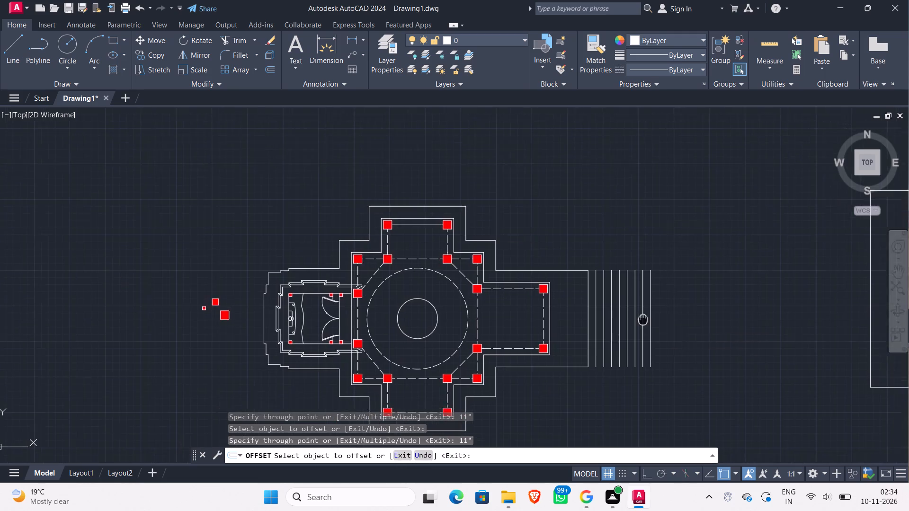
middle_drag(581, 305, 424, 298)
scroll(764, 211, up, 4)
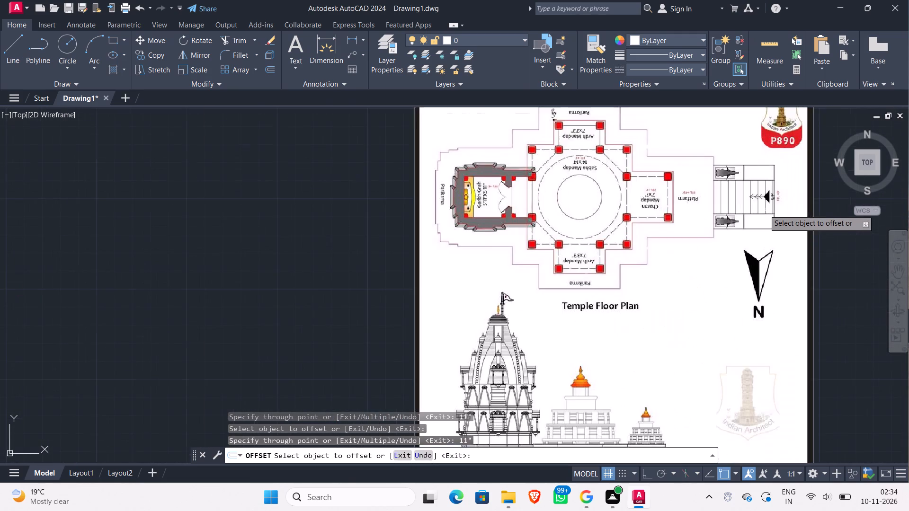
scroll(764, 210, down, 2)
scroll(335, 285, down, 2)
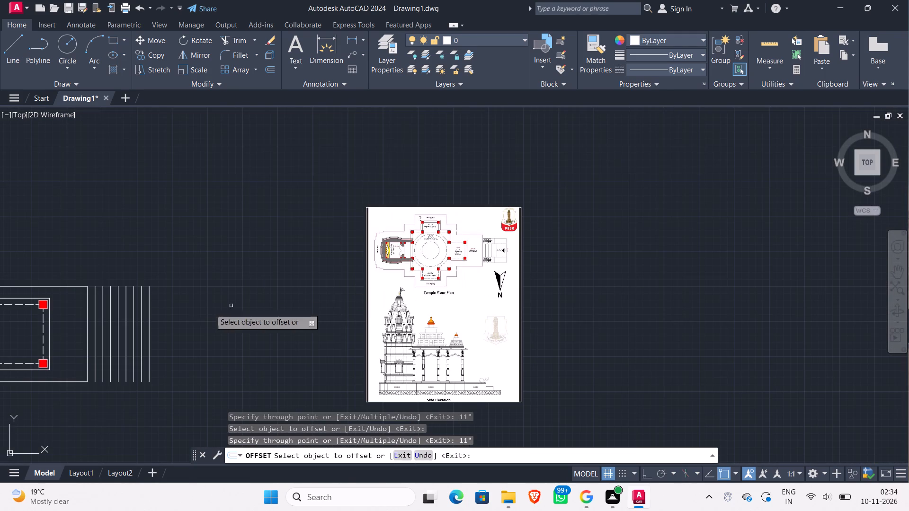
middle_drag(195, 312, 231, 307)
scroll(188, 321, up, 1)
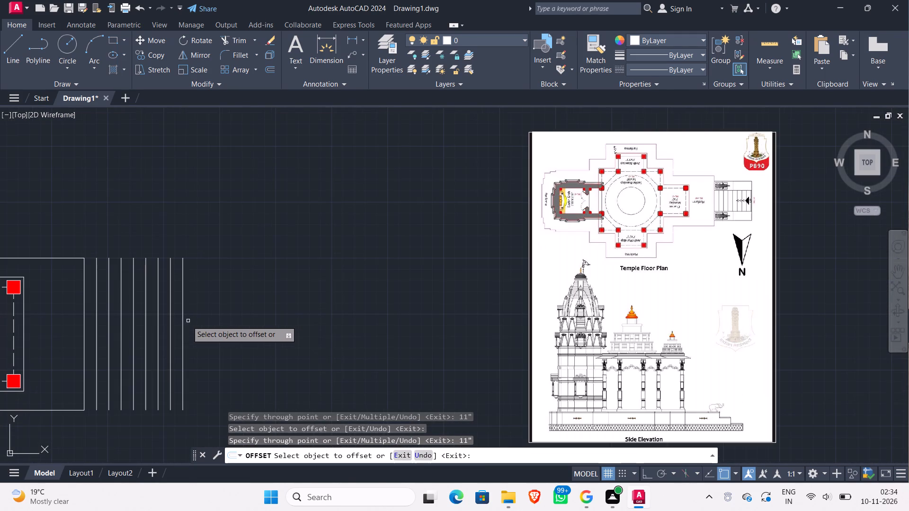
click(181, 326)
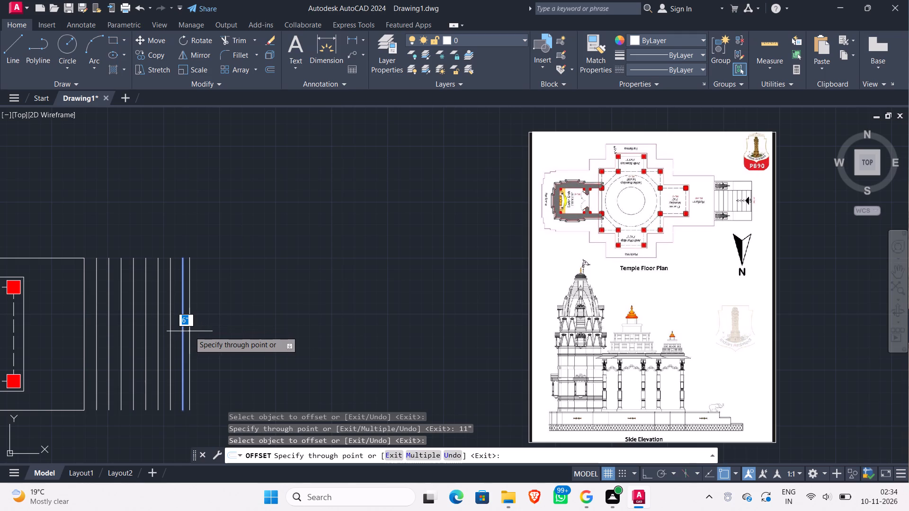
key(2)
key(shift+quotedbl)
key(Return)
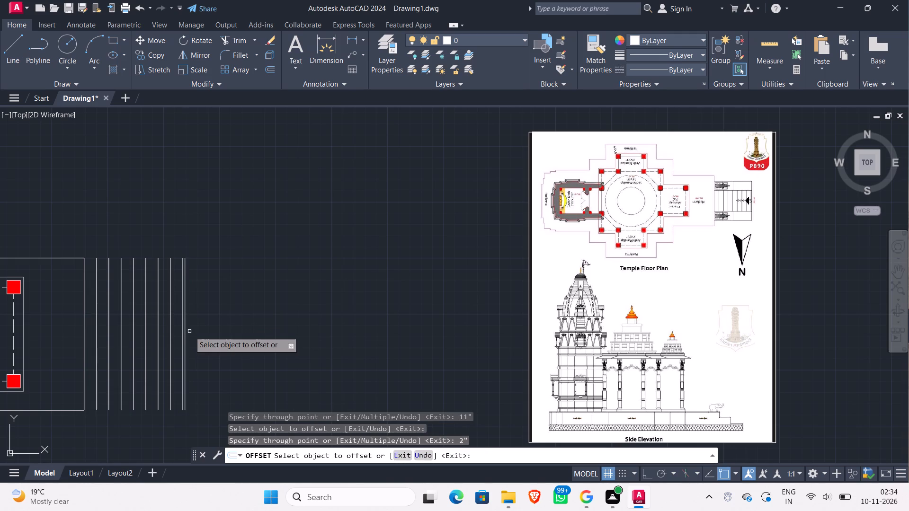
scroll(722, 198, up, 2)
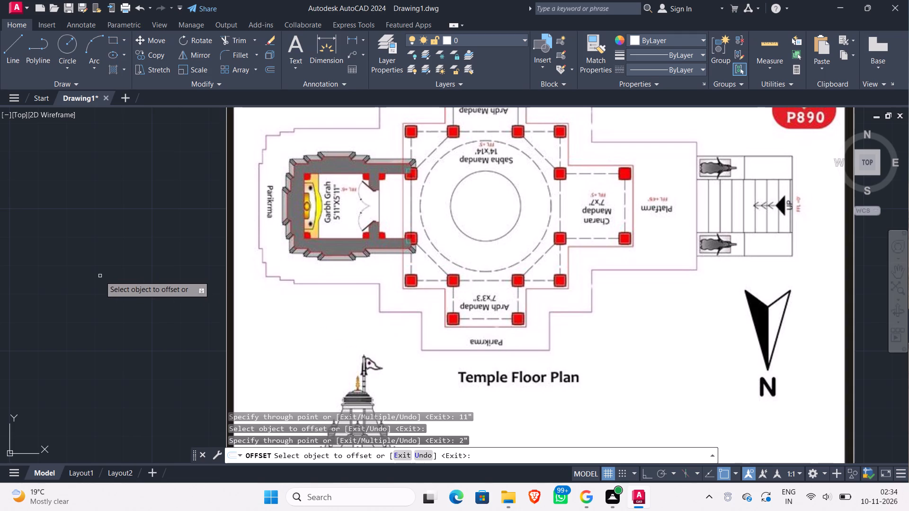
middle_drag(100, 276, 407, 258)
scroll(242, 262, down, 2)
middle_drag(242, 262, 410, 254)
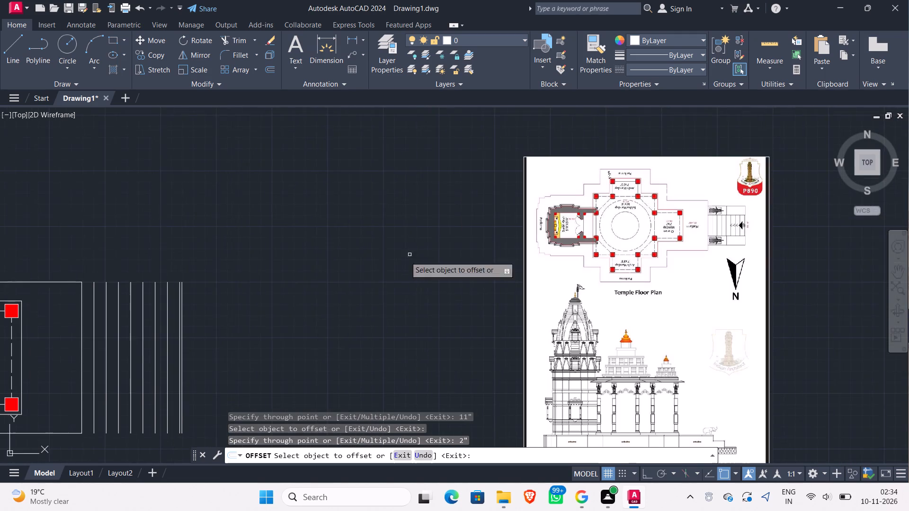
middle_drag(214, 305, 289, 269)
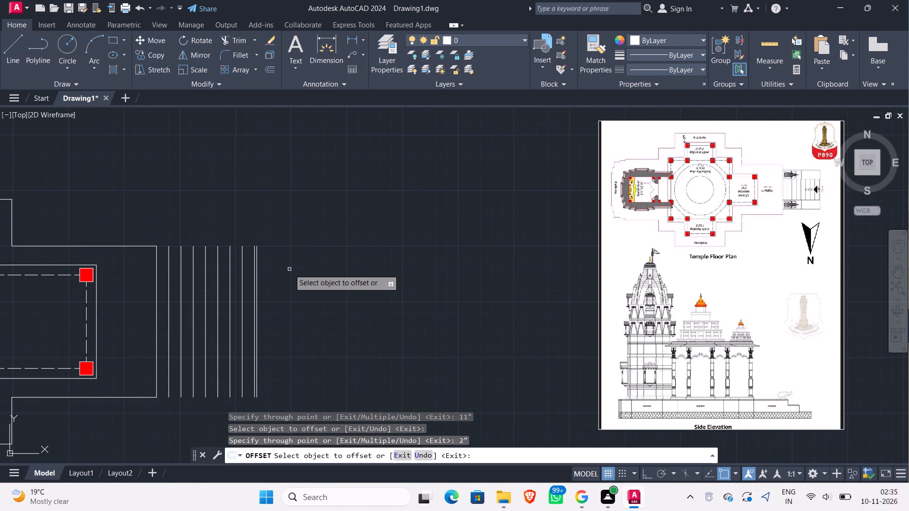
key(Escape)
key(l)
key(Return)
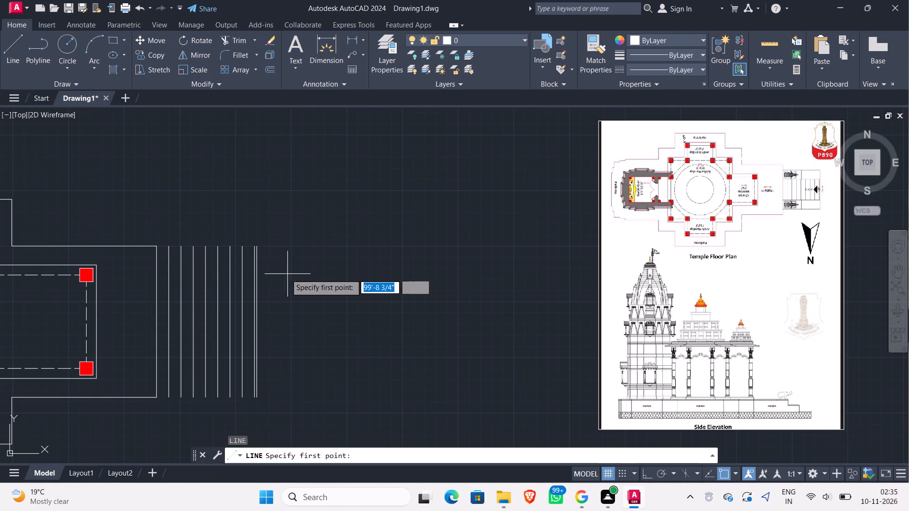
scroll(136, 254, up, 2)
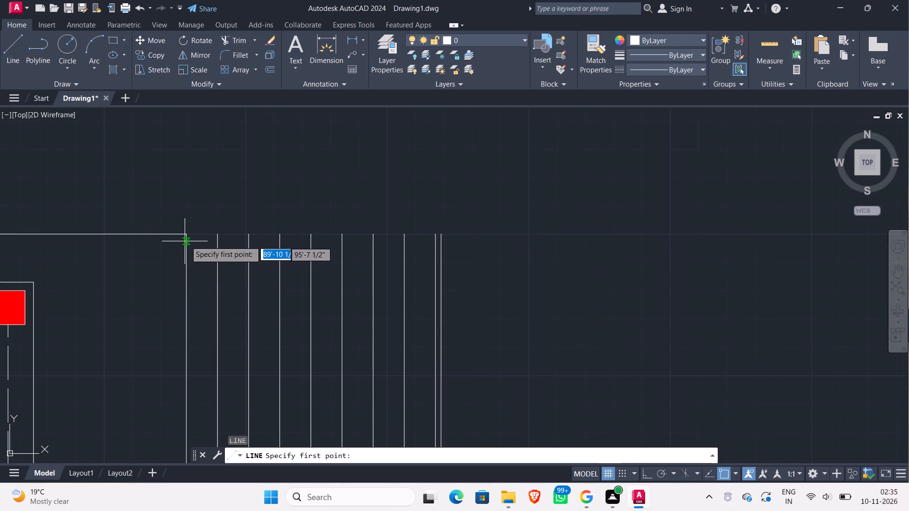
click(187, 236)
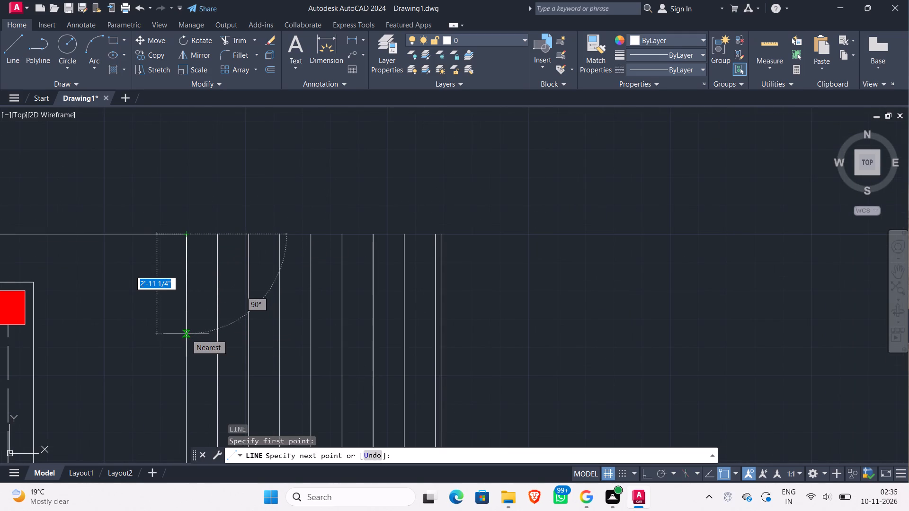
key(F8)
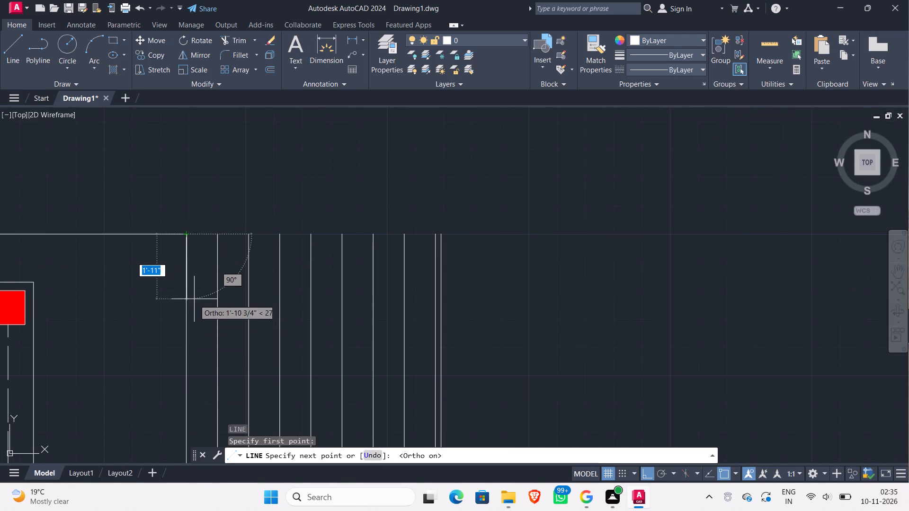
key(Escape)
Draw a horizontal line from the platform's east edge to the outermost stair line, aligned with the Charan Mandap's north outline.
scroll(105, 327, down, 1)
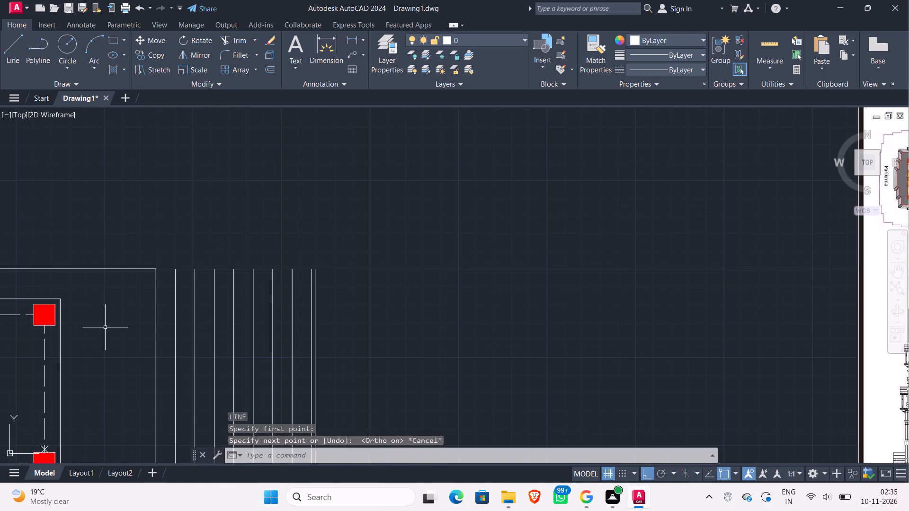
key(l)
key(Return)
scroll(105, 325, down, 1)
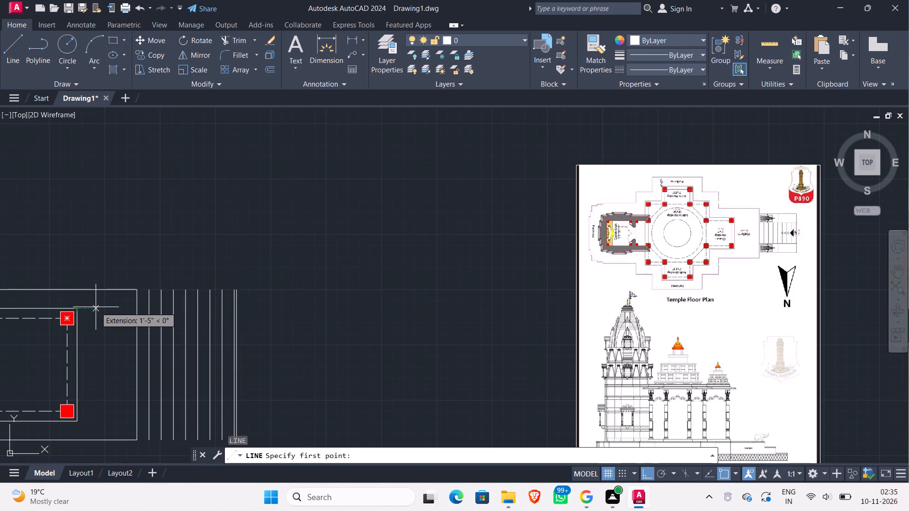
click(134, 308)
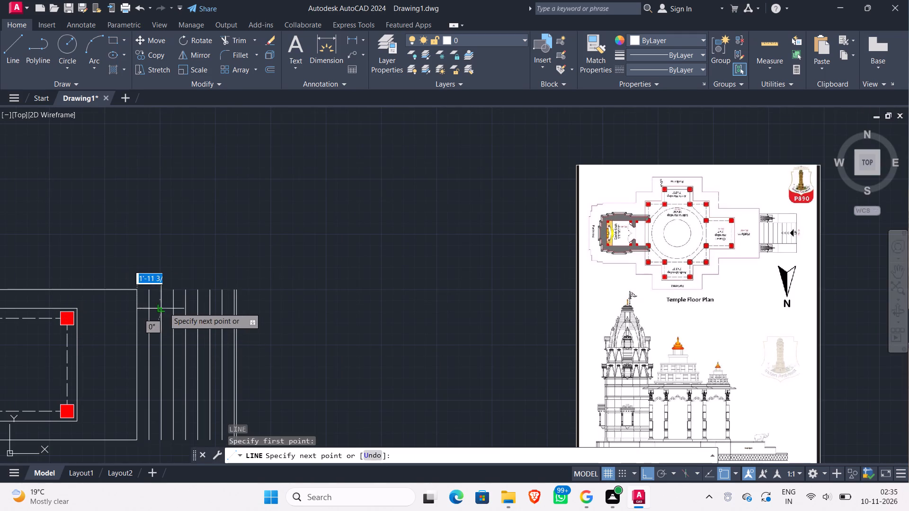
scroll(240, 308, up, 1)
click(234, 307)
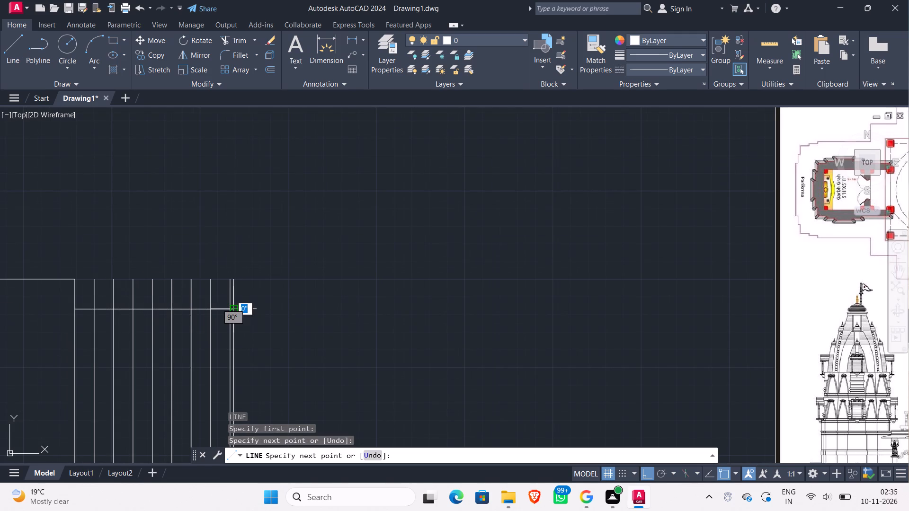
key(Escape)
Draw a matching horizontal line about 7'-6" long across the stairs, aligned with the Charan Mandap's south outline.
scroll(59, 388, down, 1)
middle_drag(59, 388, 148, 280)
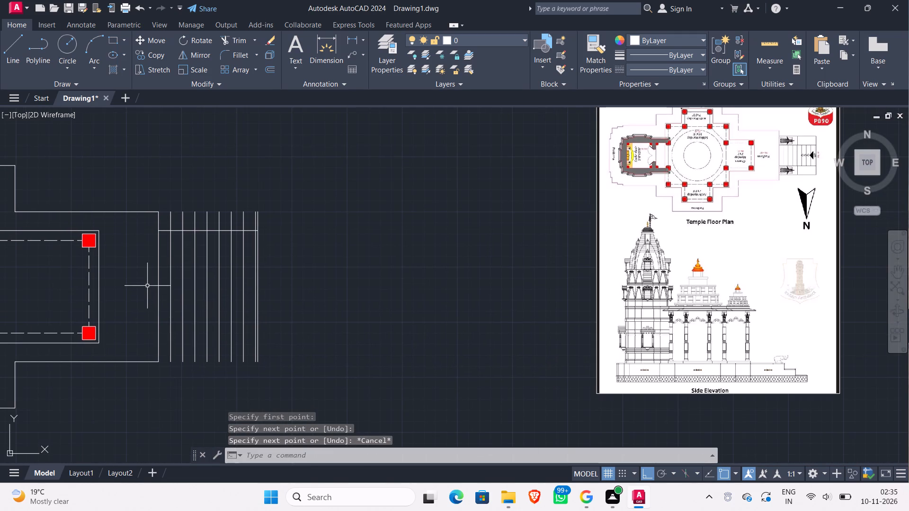
key(Return)
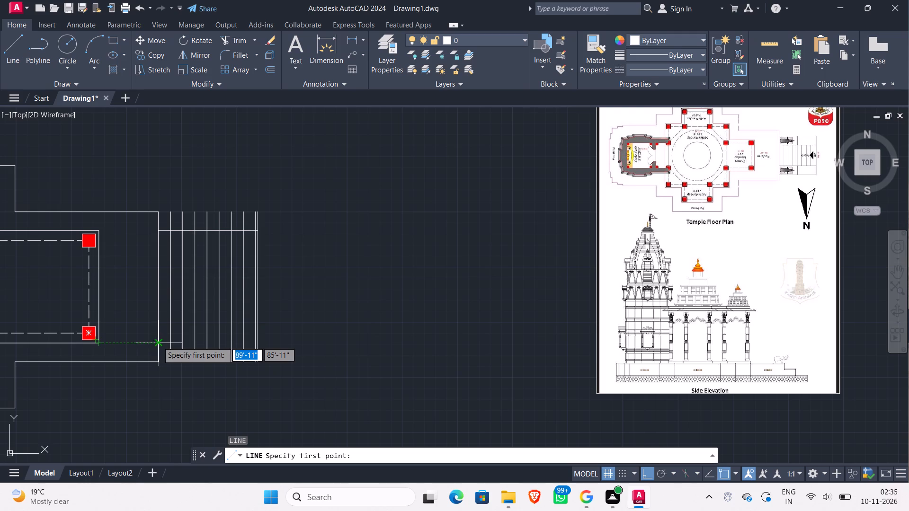
click(158, 342)
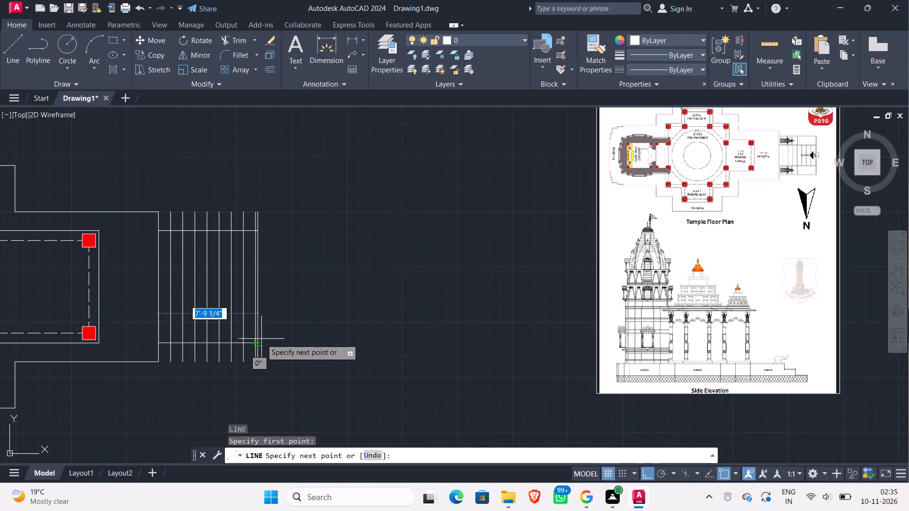
scroll(261, 339, up, 2)
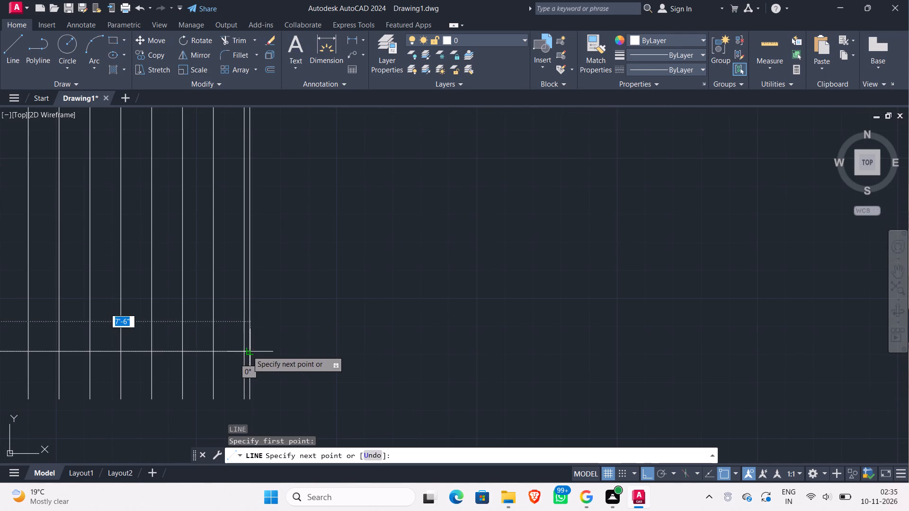
click(247, 351)
key(Escape)
Trim the tread line ends north of the stairs' north cross line, keeping the outermost line at full length.
scroll(280, 346, down, 1)
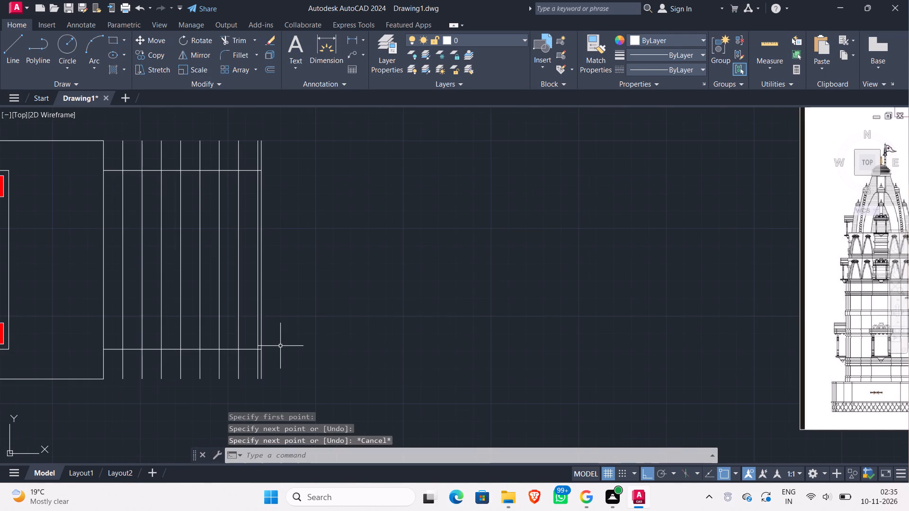
scroll(280, 345, down, 2)
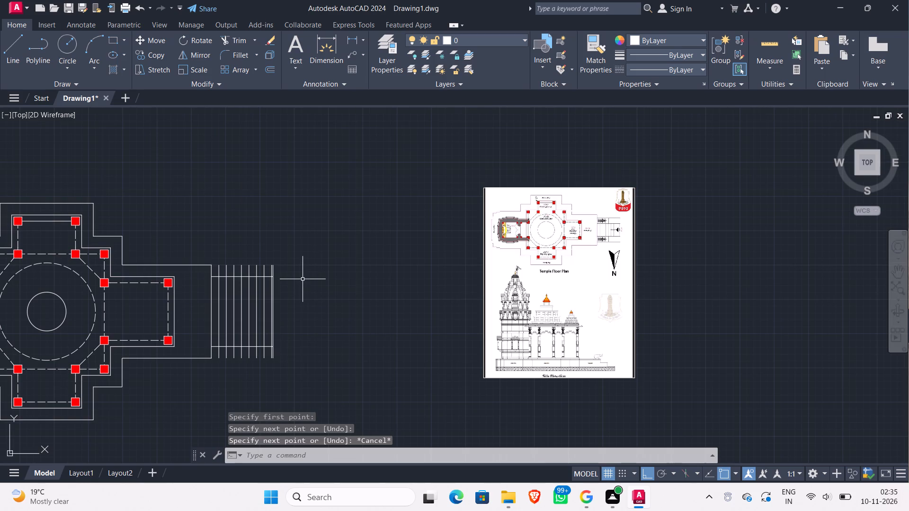
scroll(303, 279, up, 2)
text(tr)
key(Return)
key(Return)
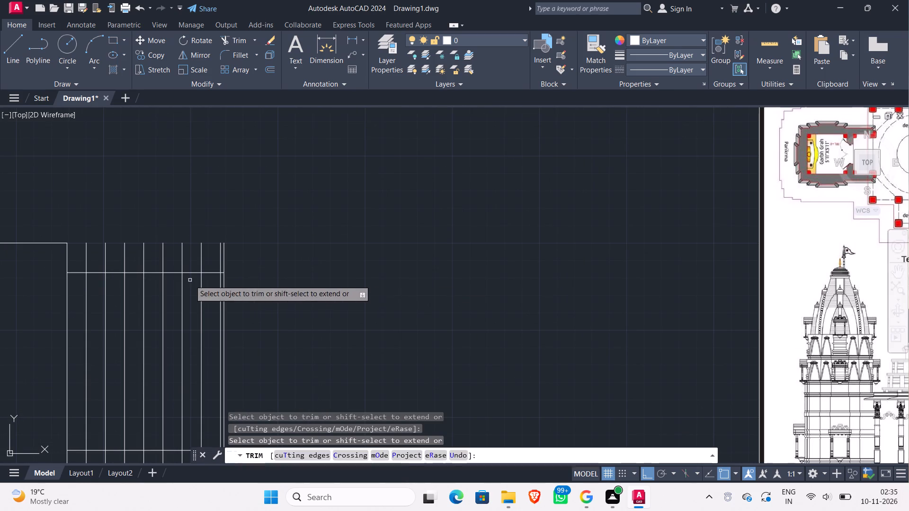
scroll(190, 280, down, 2)
scroll(538, 227, up, 2)
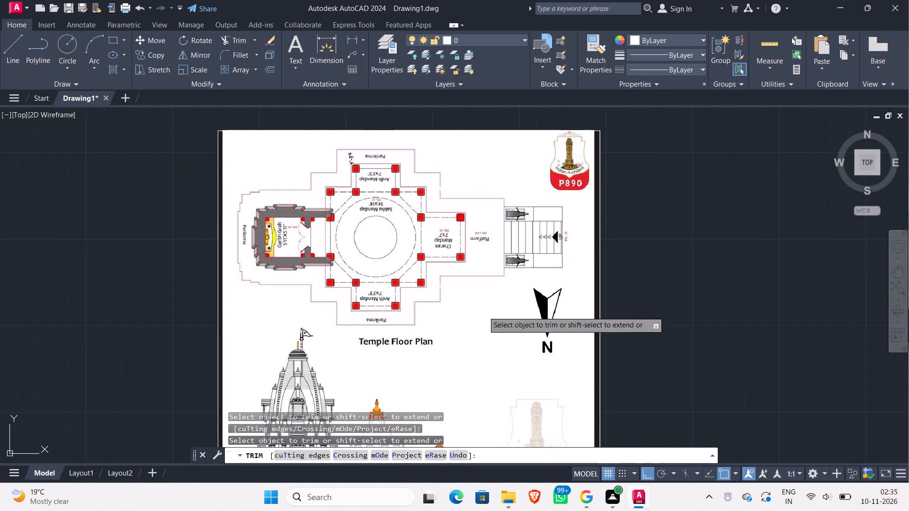
scroll(75, 272, down, 1)
middle_drag(75, 272, 668, 289)
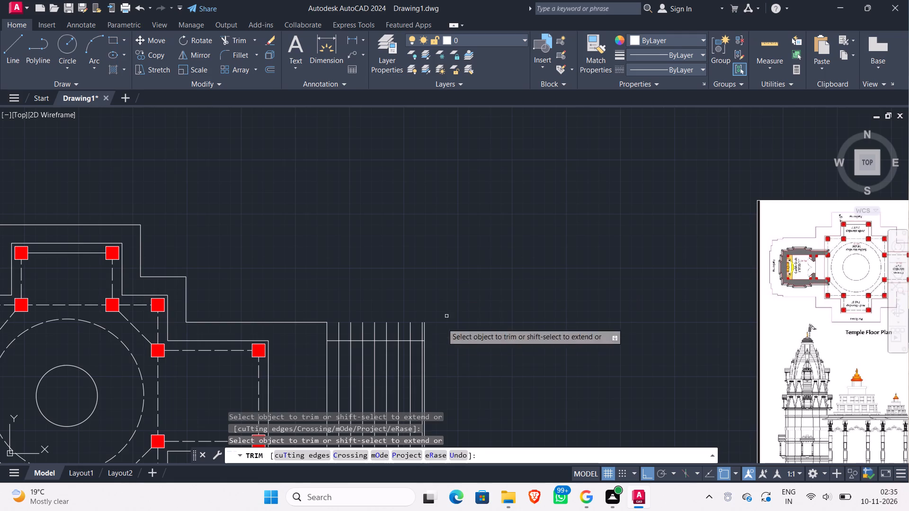
scroll(387, 338, up, 2)
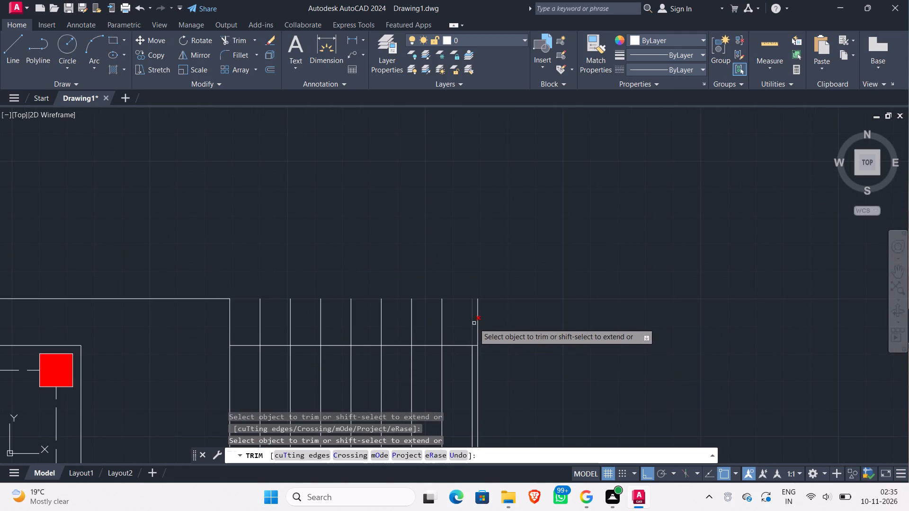
click(474, 323)
click(458, 327)
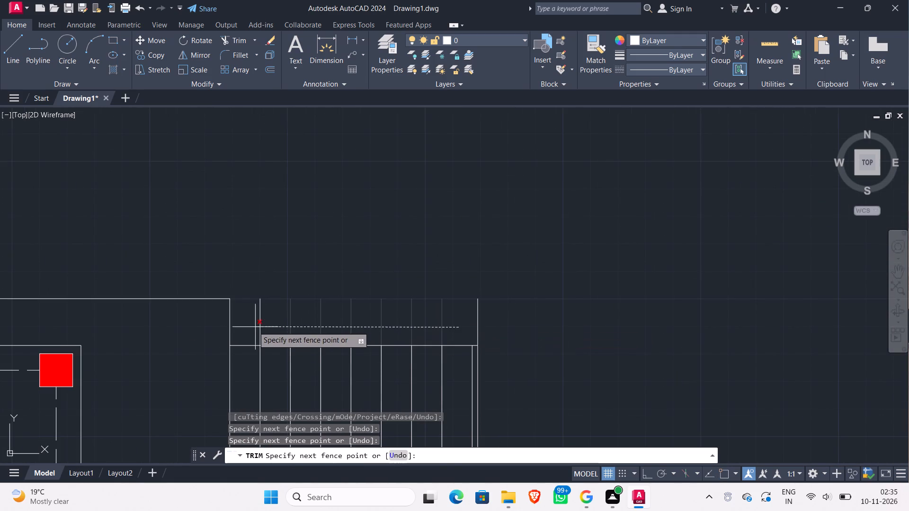
click(247, 325)
Trim the tread line ends south of the stairs' south cross line, keeping the outermost line at full length.
scroll(276, 306, down, 1)
middle_drag(276, 306, 293, 159)
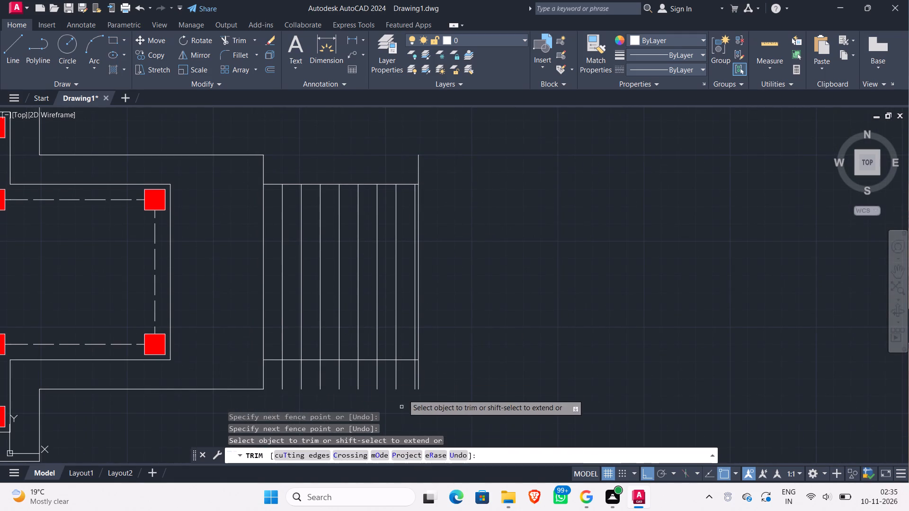
scroll(413, 371, up, 1)
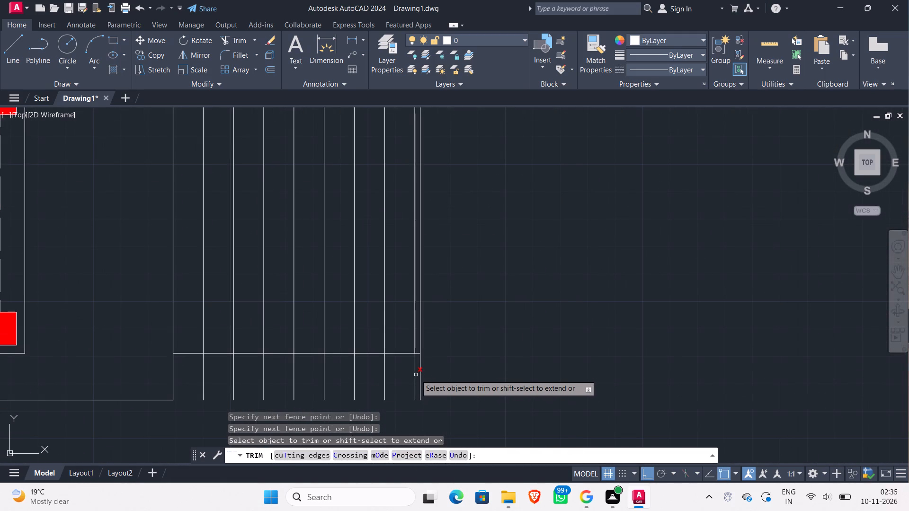
click(416, 375)
click(401, 373)
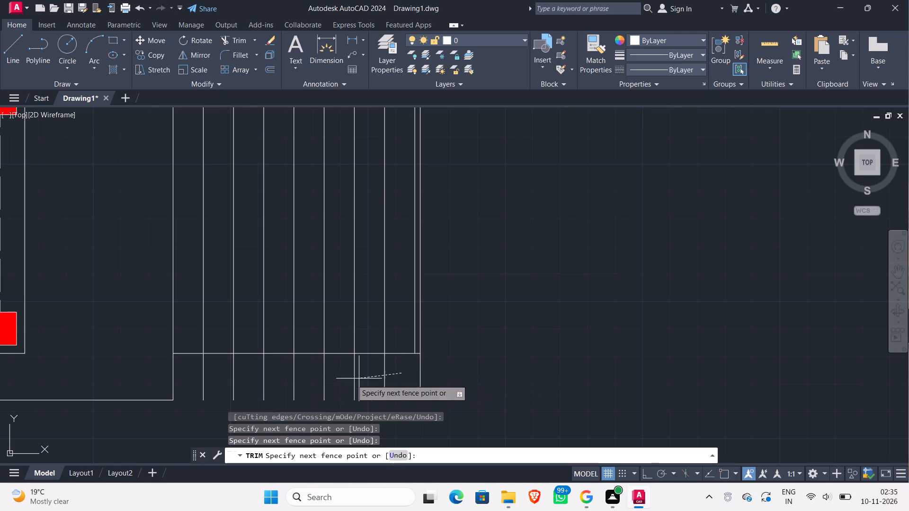
click(196, 380)
key(Escape)
scroll(255, 379, down, 2)
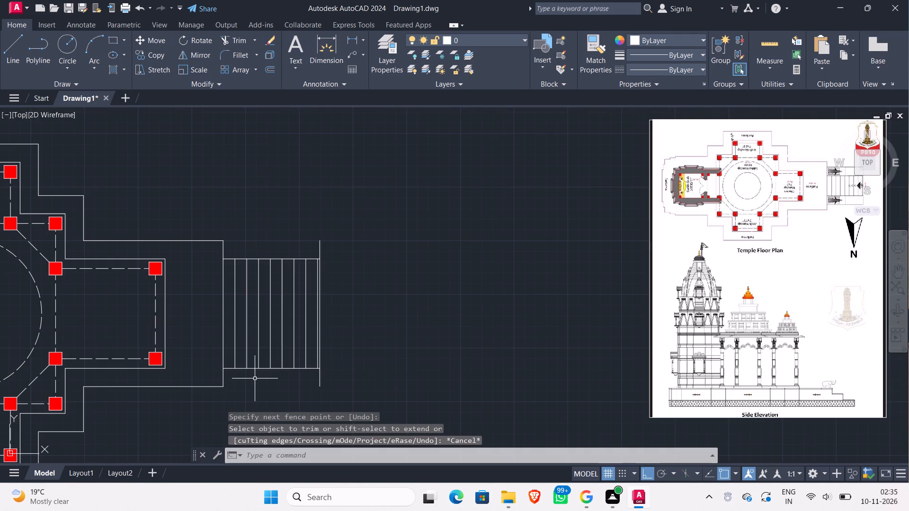
scroll(295, 241, up, 1)
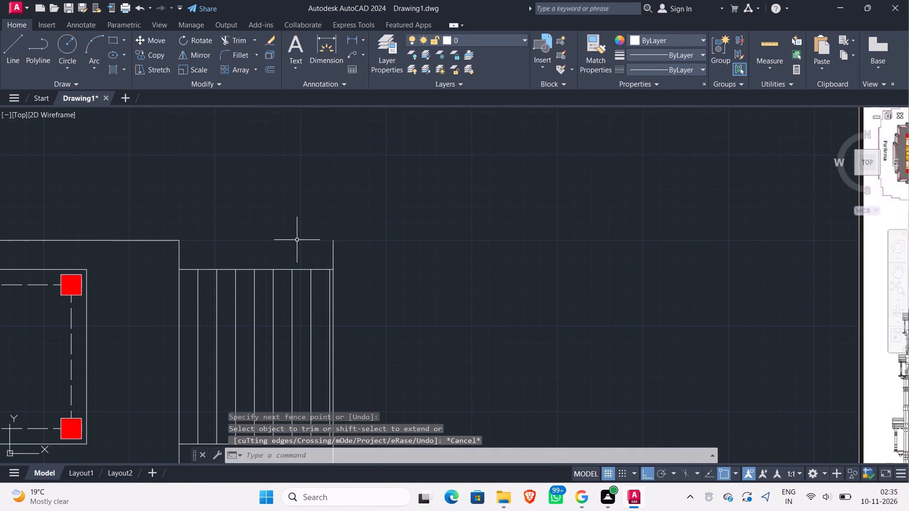
Draw a horizontal line from the north end of the outermost stair line to the platform's northeast corner, closing the north side block.
key(l)
key(Return)
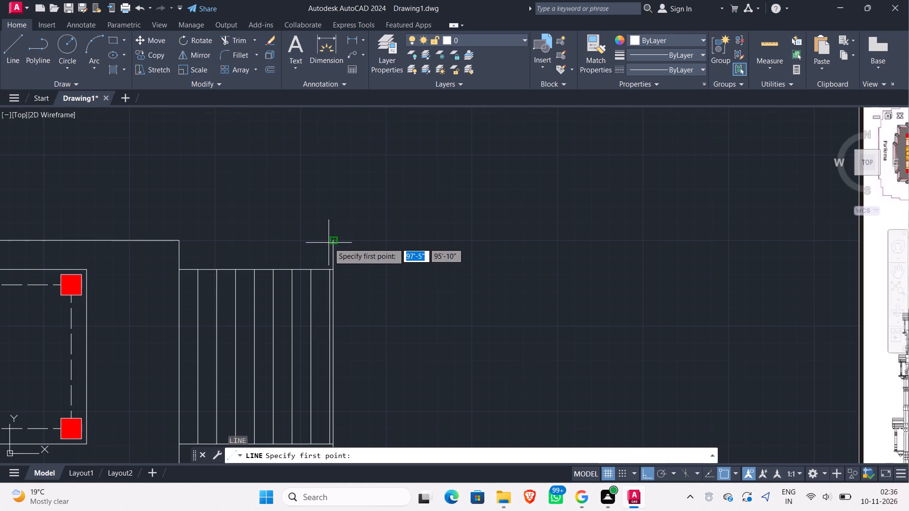
click(333, 242)
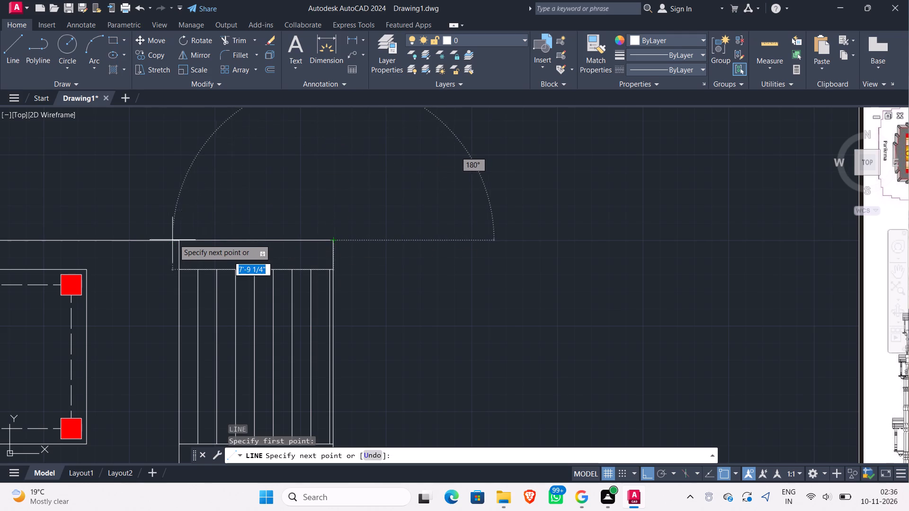
click(182, 239)
key(Escape)
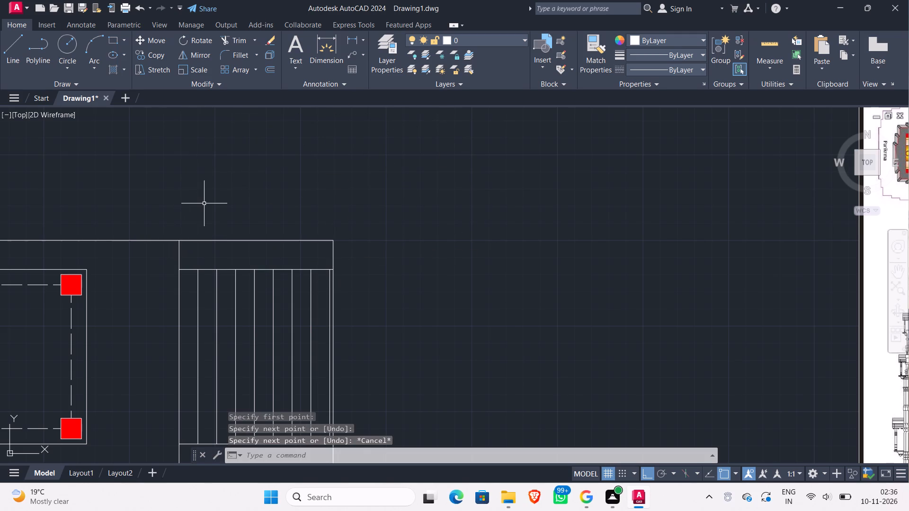
Draw a horizontal line from the south end of the outermost stair line to the platform's southeast corner, closing the south side block.
key(Return)
middle_drag(401, 302, 396, 255)
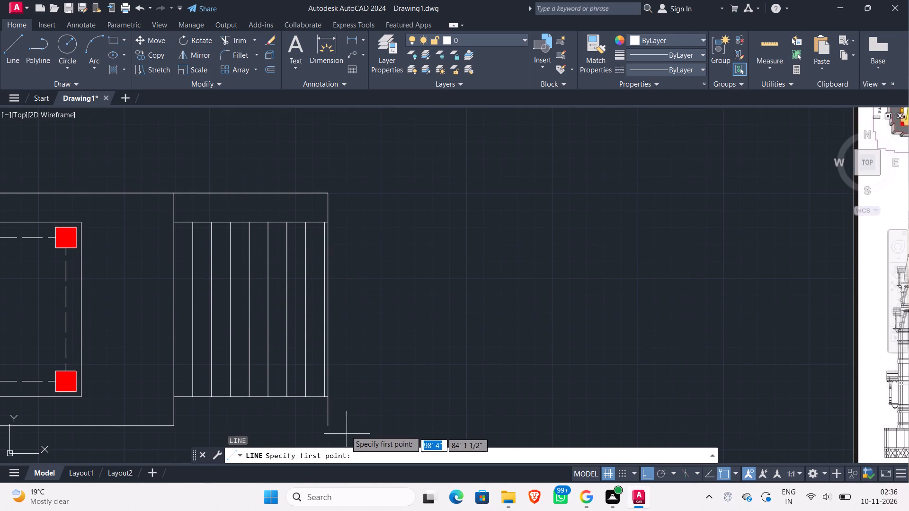
click(329, 423)
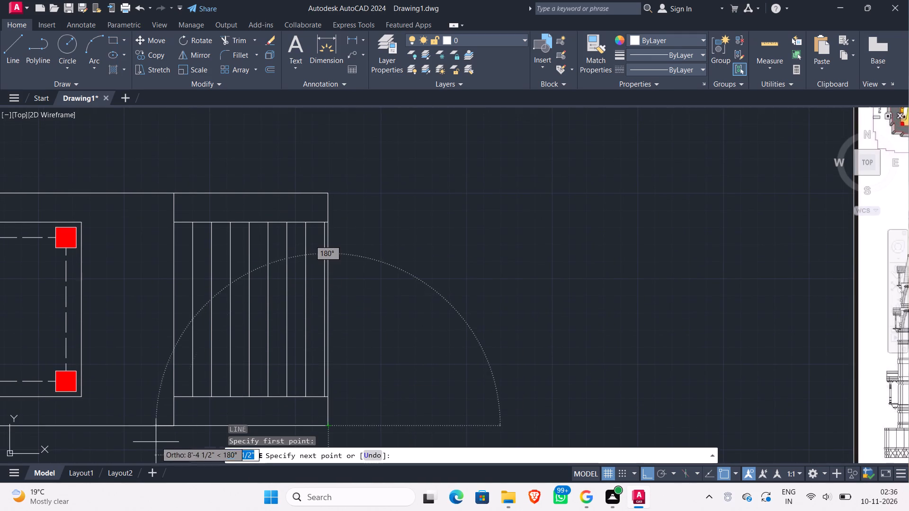
click(171, 428)
key(Escape)
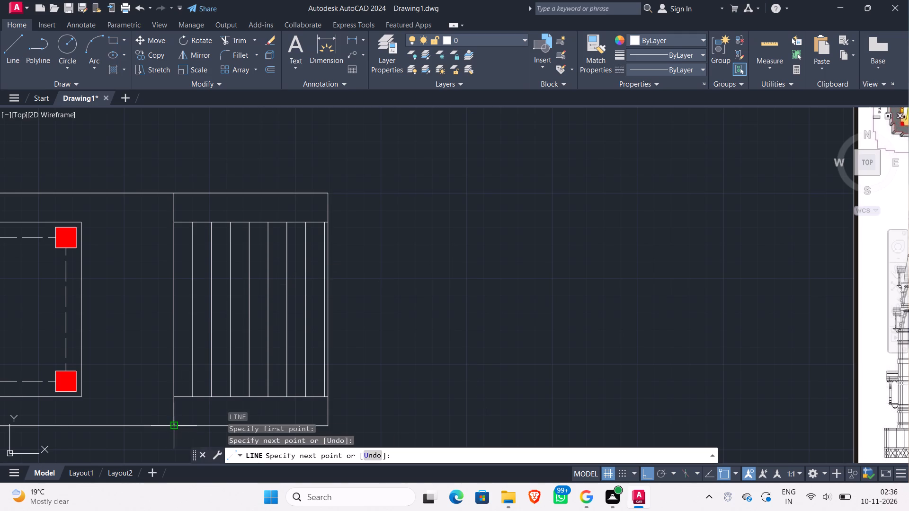
Examine the entrance stairs in the reference floor plan, including the side blocks and the UP direction arrow.
scroll(404, 387, down, 2)
middle_drag(415, 377, 297, 182)
middle_drag(303, 185, 342, 379)
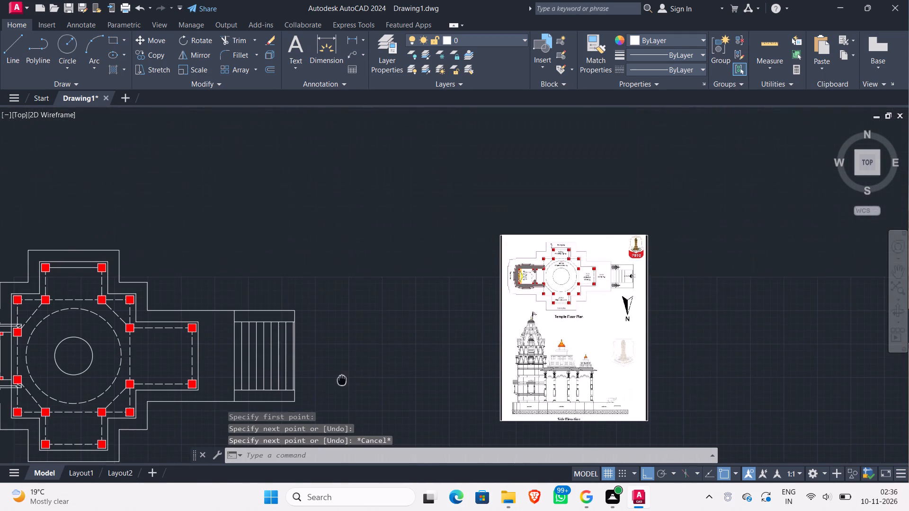
middle_drag(342, 379, 342, 379)
scroll(581, 290, up, 2)
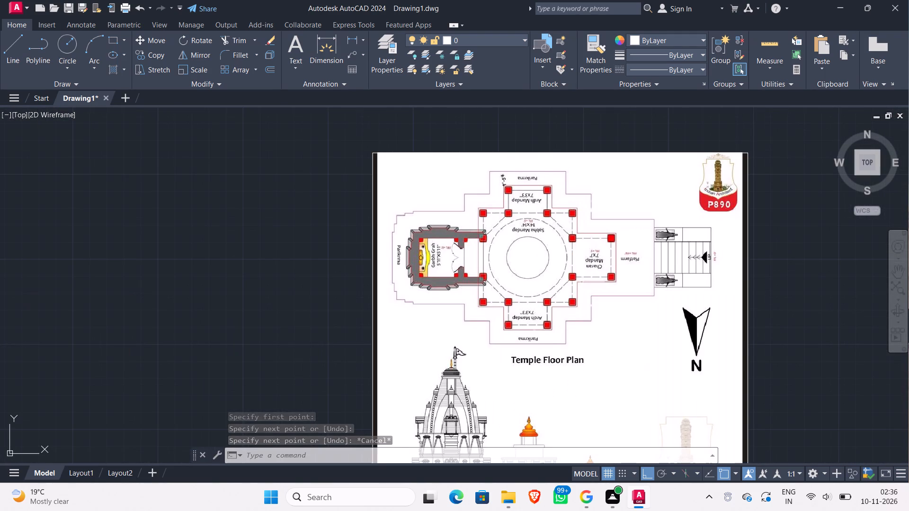
scroll(573, 277, up, 1)
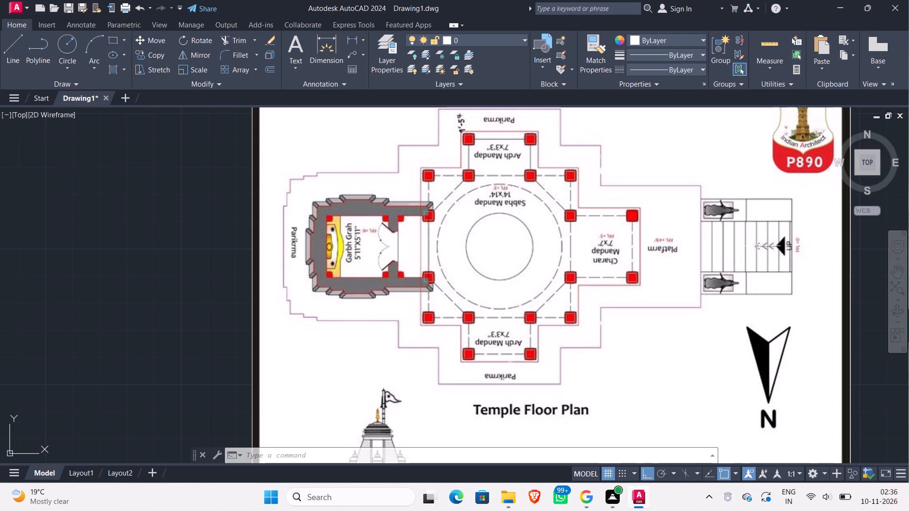
scroll(772, 243, up, 2)
scroll(772, 243, down, 2)
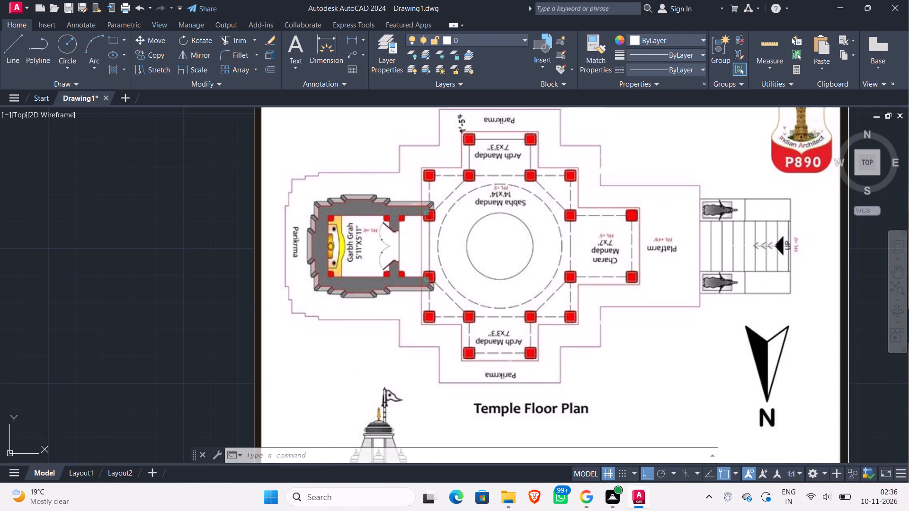
middle_drag(145, 268, 223, 260)
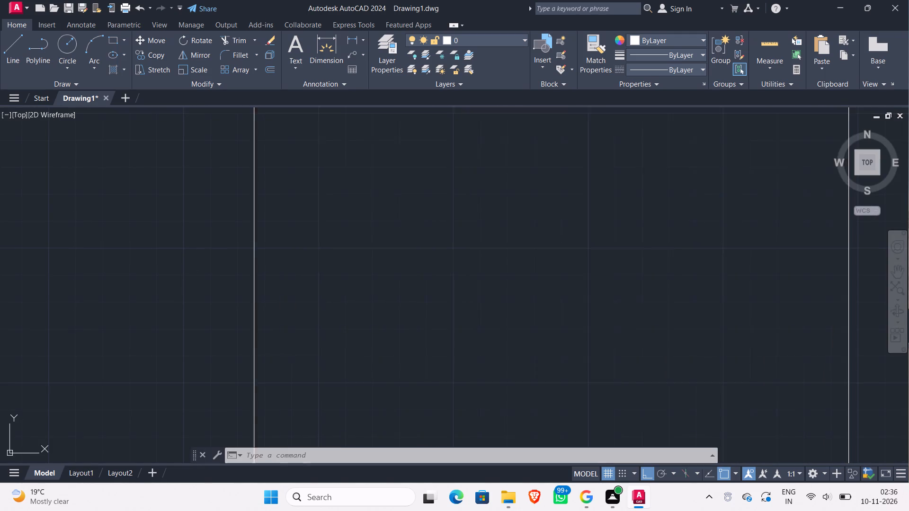
middle_drag(223, 260, 357, 250)
scroll(263, 266, down, 1)
middle_drag(176, 289, 533, 259)
scroll(378, 275, down, 2)
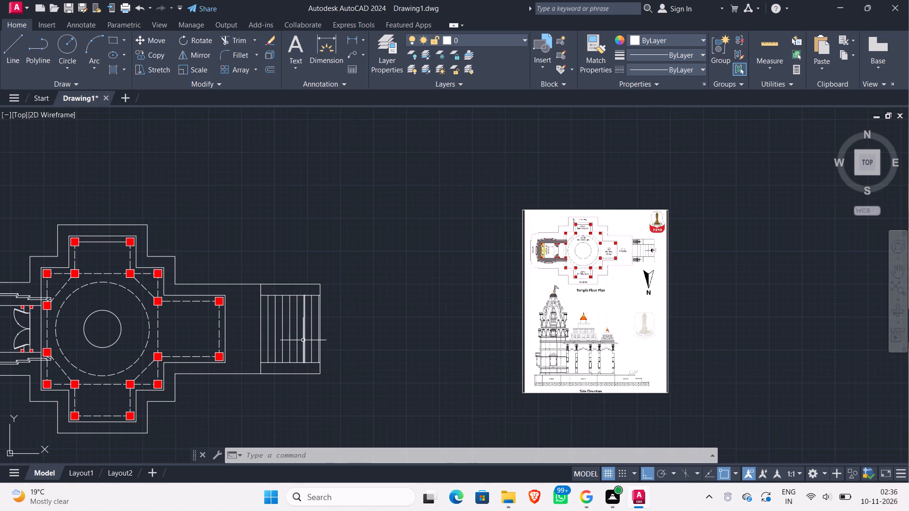
Draw the stair arrow's shaft as a horizontal line slightly over 2' long, running west from the midpoint of the easternmost full tread's west line.
scroll(312, 329, up, 2)
key(l)
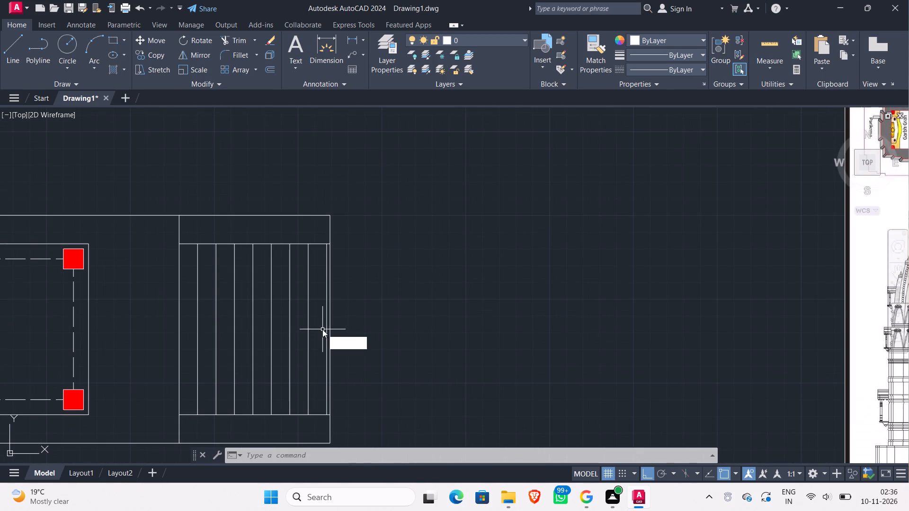
key(Return)
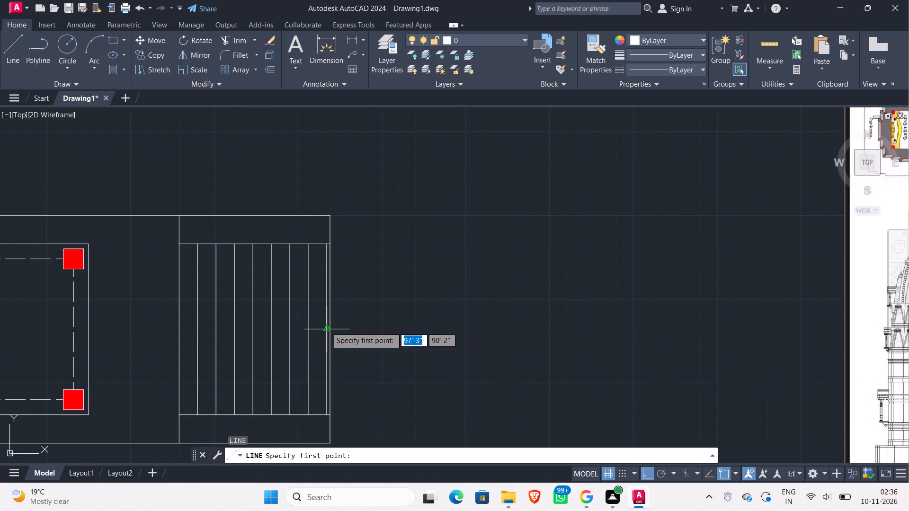
scroll(611, 319, down, 2)
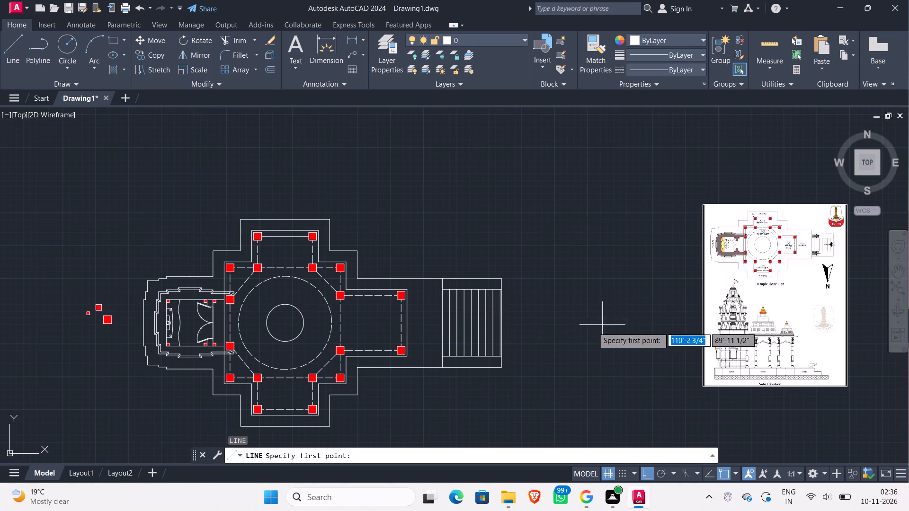
scroll(500, 323, up, 2)
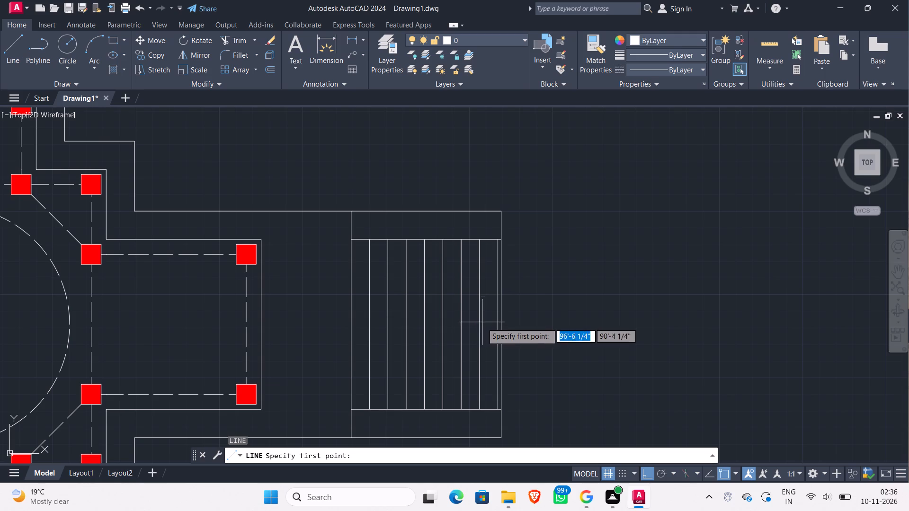
click(478, 327)
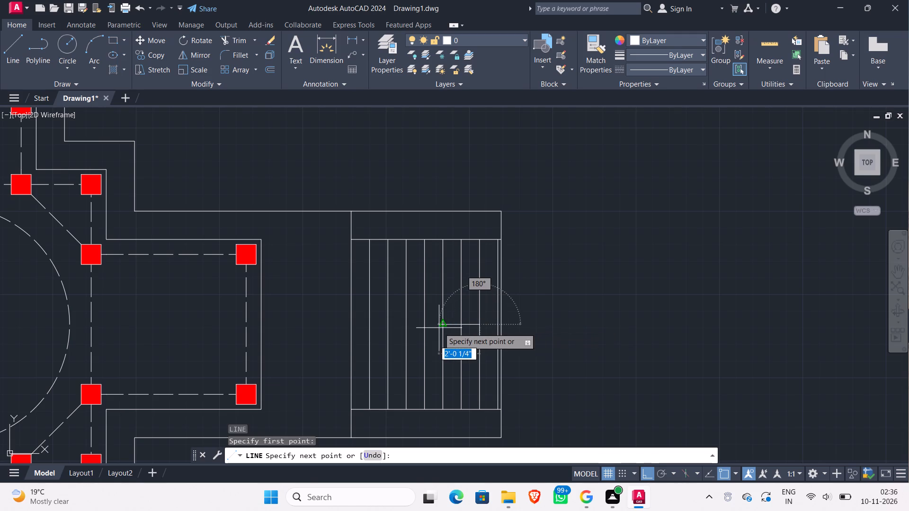
click(433, 325)
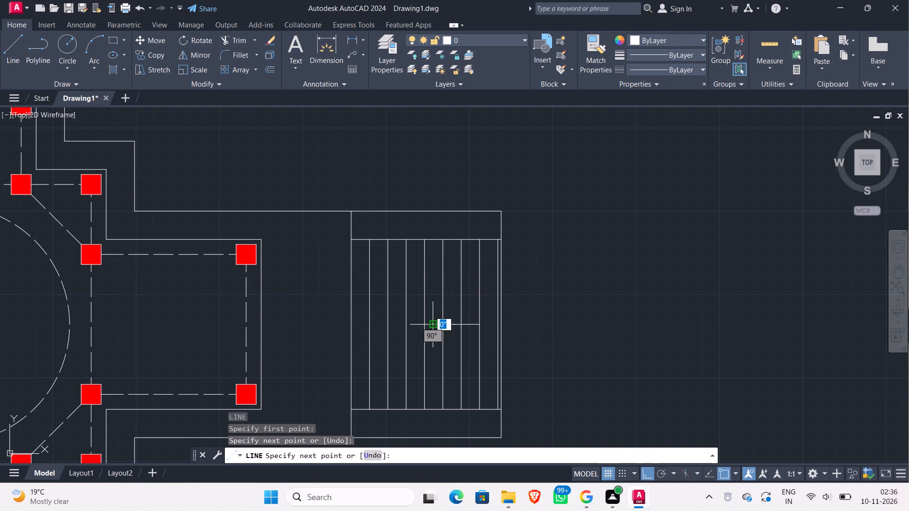
key(Escape)
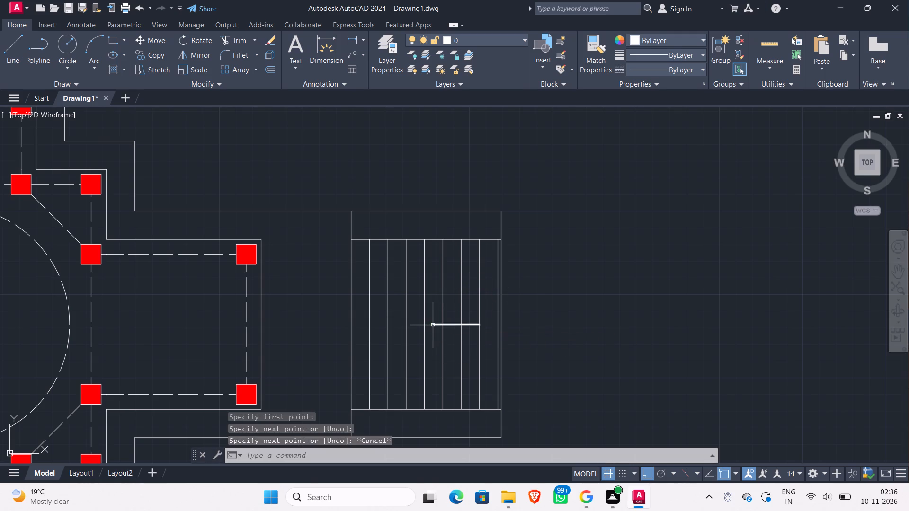
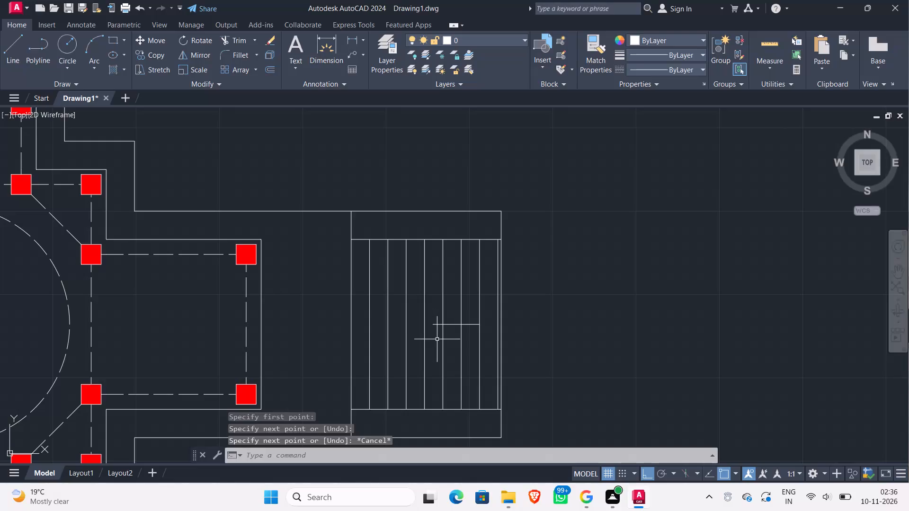
With ortho off, draw a slanted line about 8 1/2" long rising from the stair arrow shaft near its right end.
key(F8)
key(l)
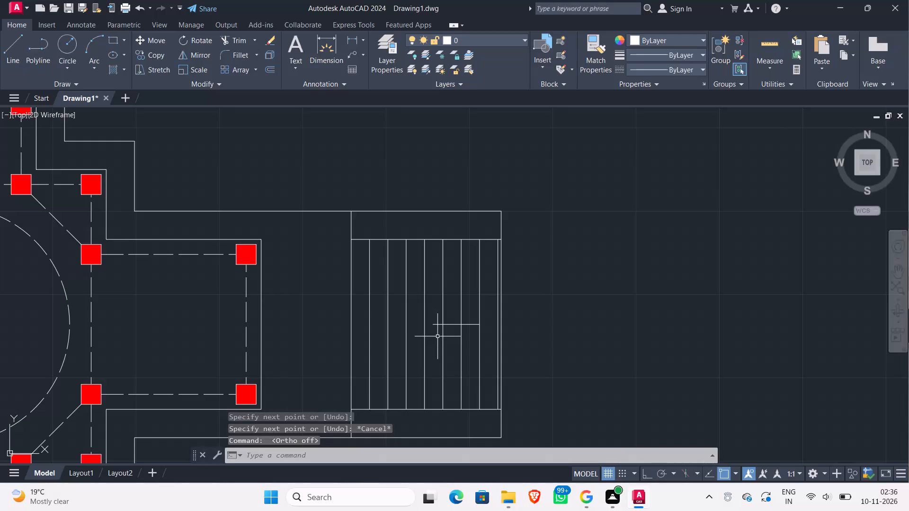
key(Return)
scroll(439, 335, up, 2)
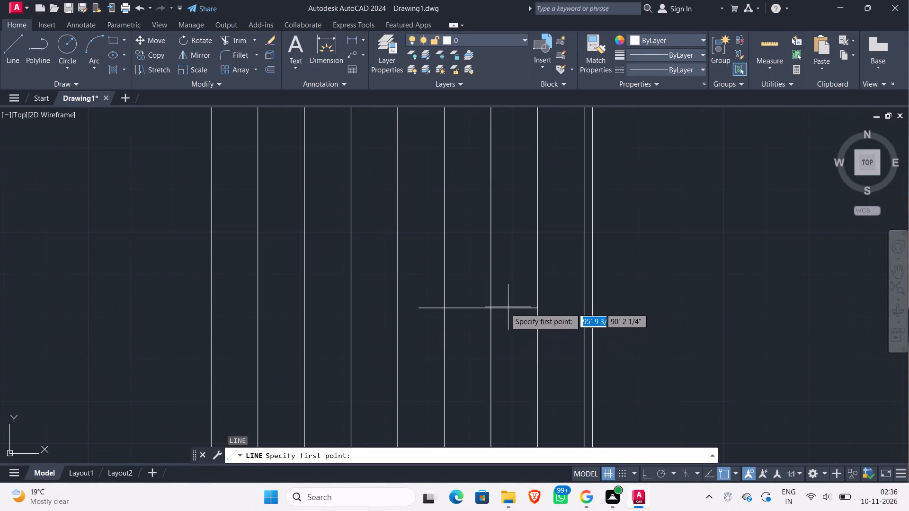
click(501, 310)
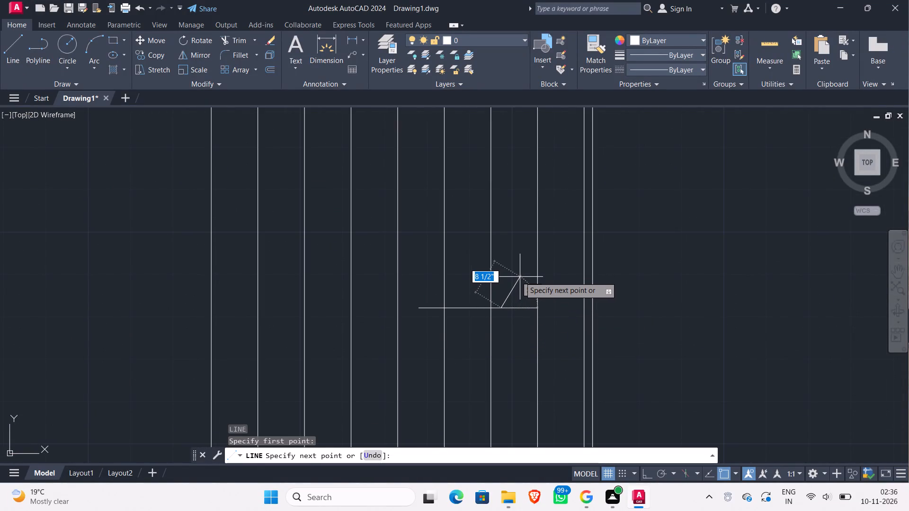
click(520, 277)
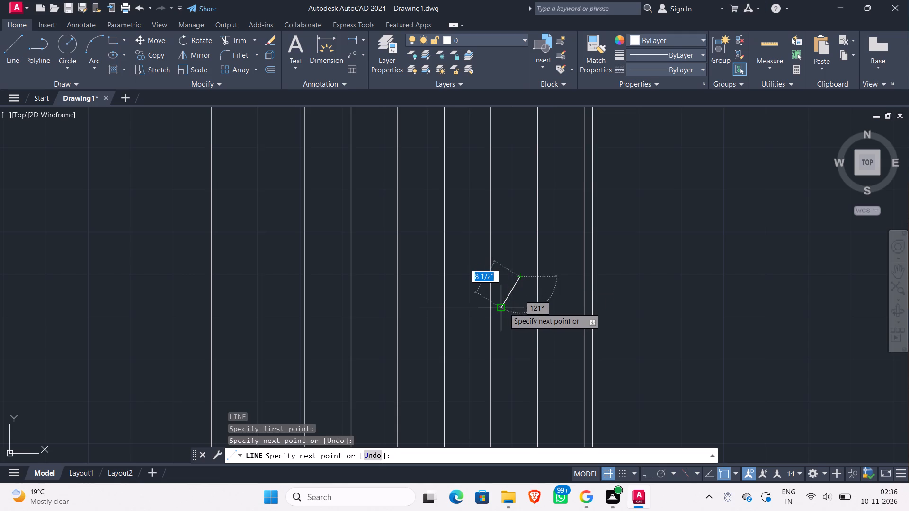
key(Escape)
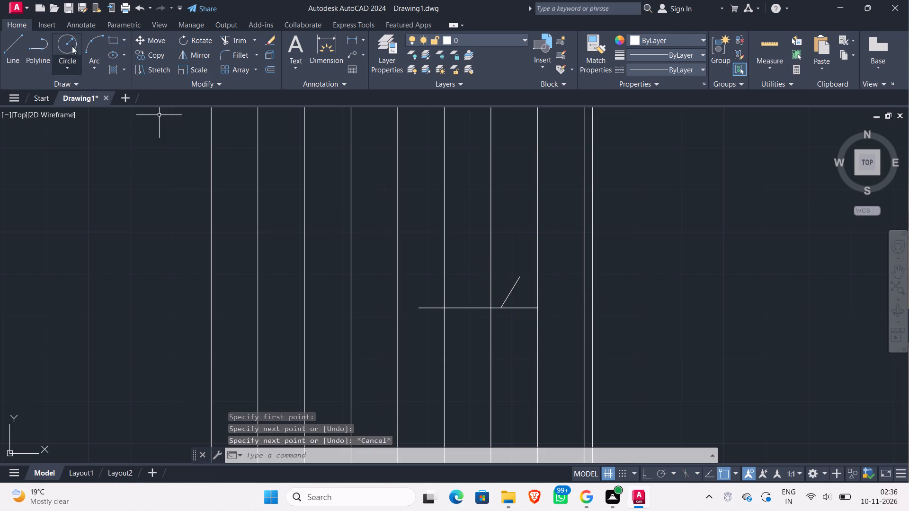
Mirror the slanted line about the horizontal arrow shaft, keeping the source line.
click(183, 54)
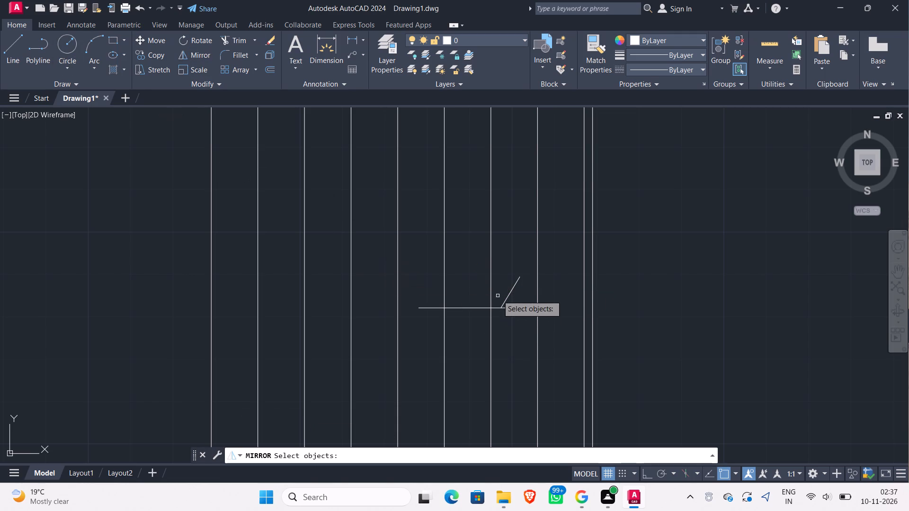
click(509, 295)
key(Return)
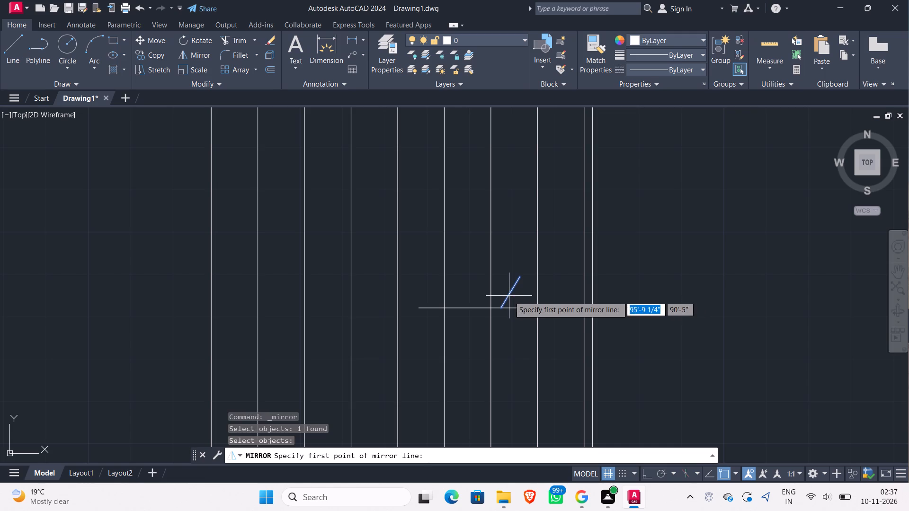
click(502, 305)
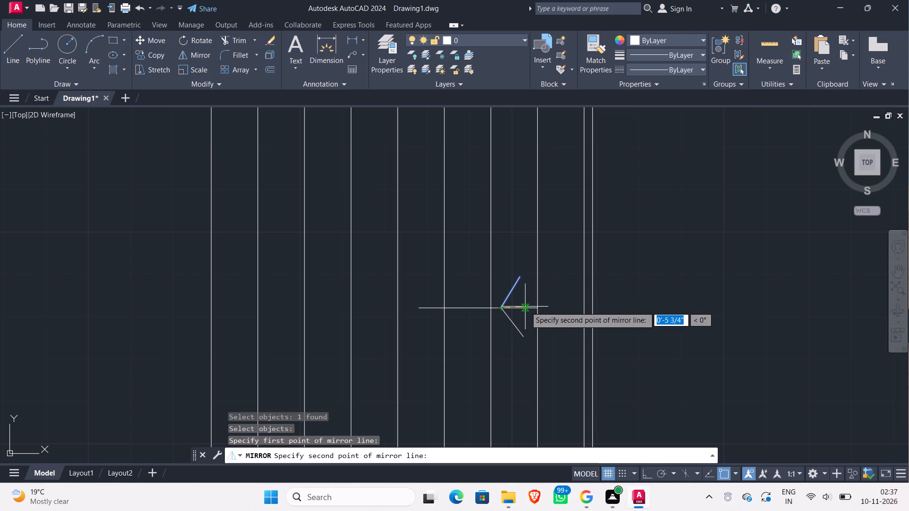
click(564, 307)
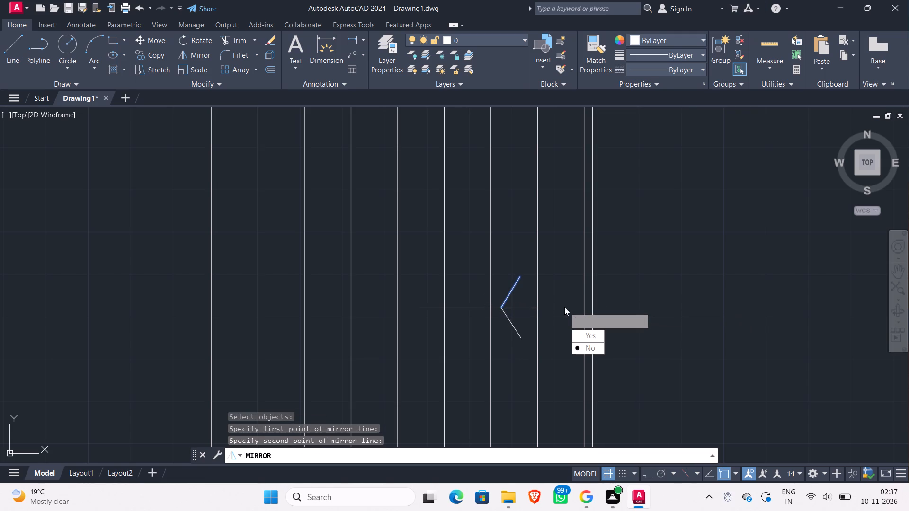
drag(585, 349, 564, 307)
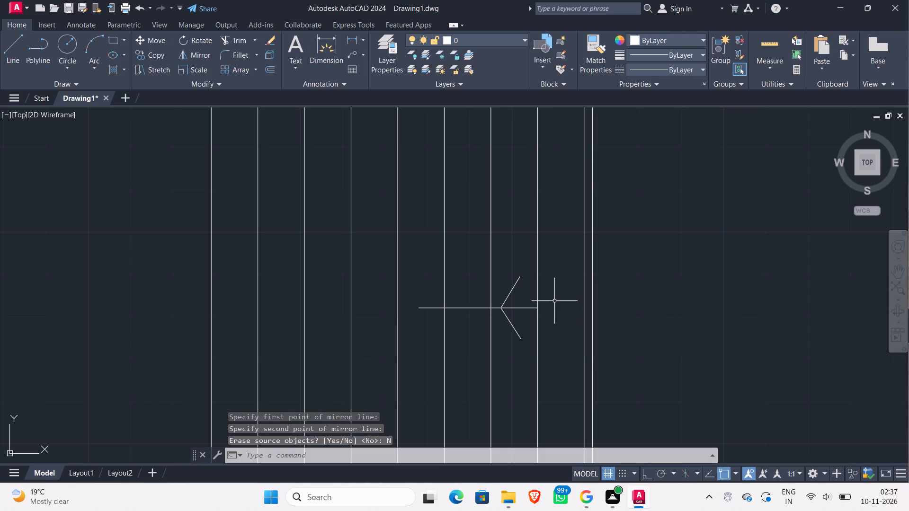
Close the triangular arrowhead with a line joining the free ends of the two slanted lines.
key(l)
key(Return)
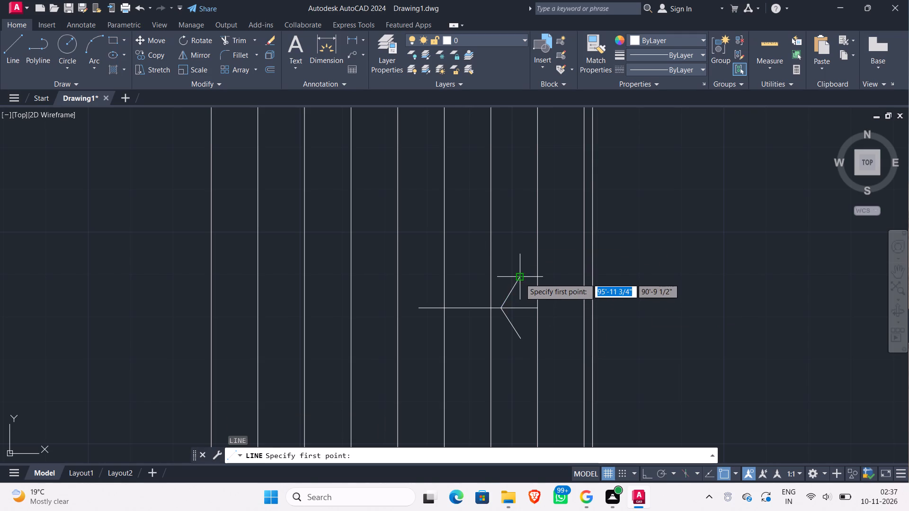
click(520, 278)
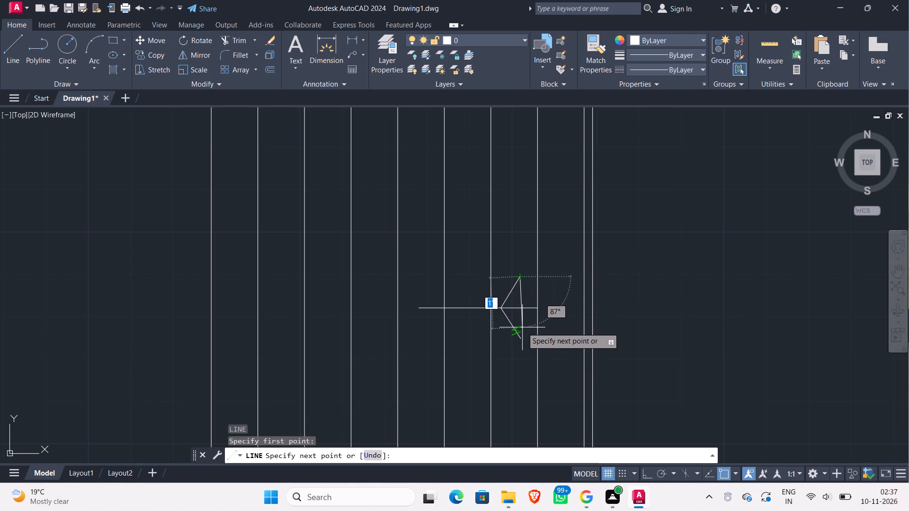
click(522, 340)
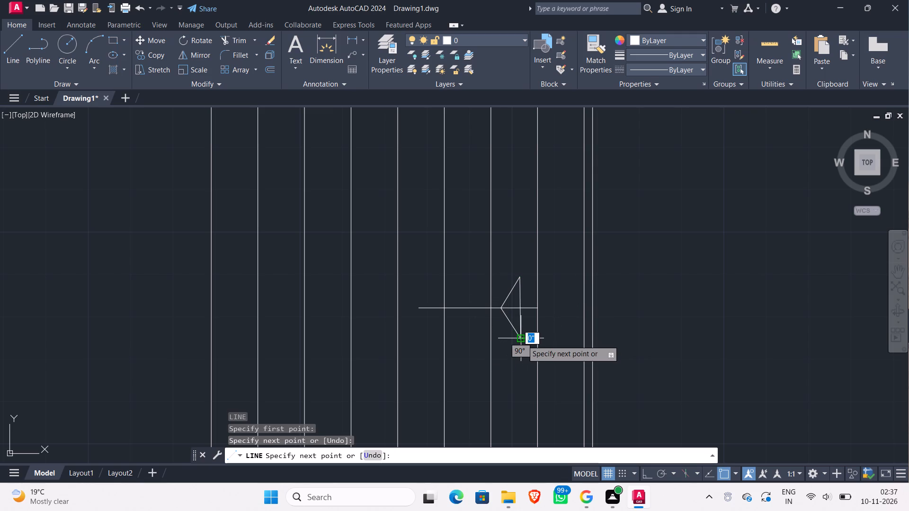
key(Escape)
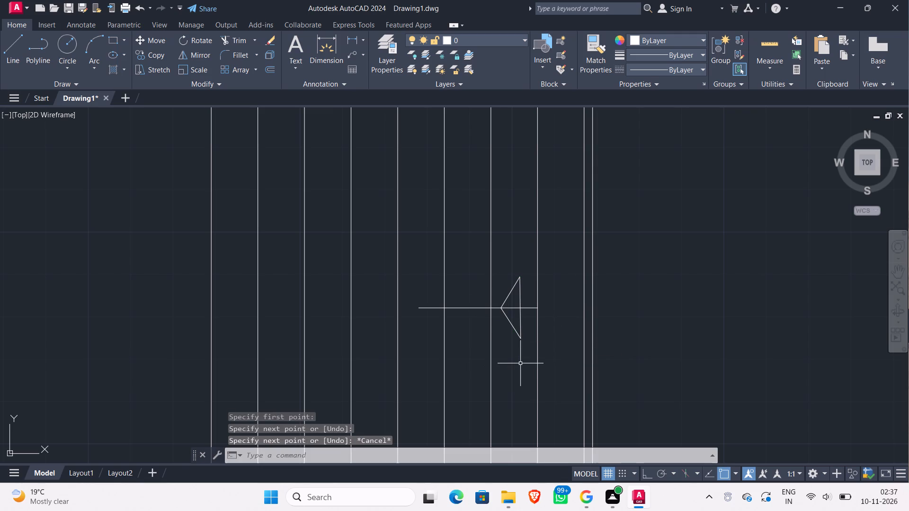
Draw two short slanted strokes, about 4 1/2" long, rising from the arrow shaft to the left of the triangle.
key(l)
key(Return)
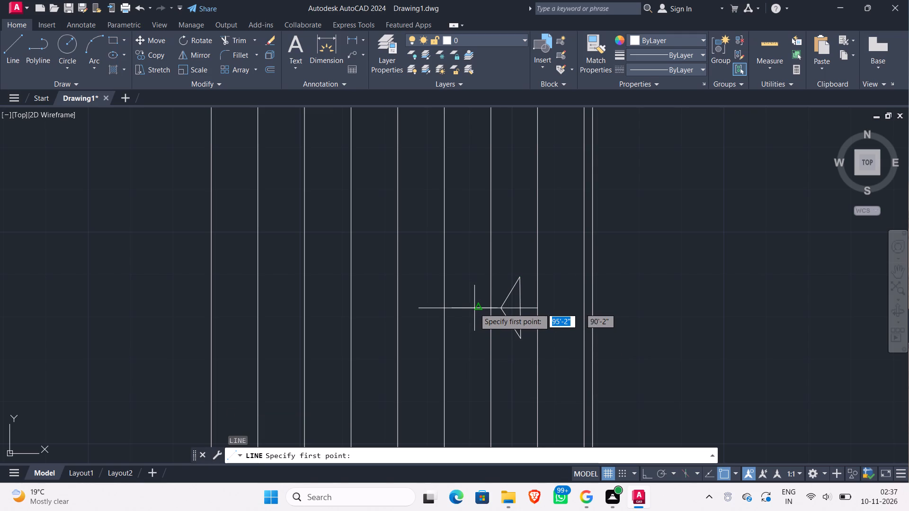
click(474, 308)
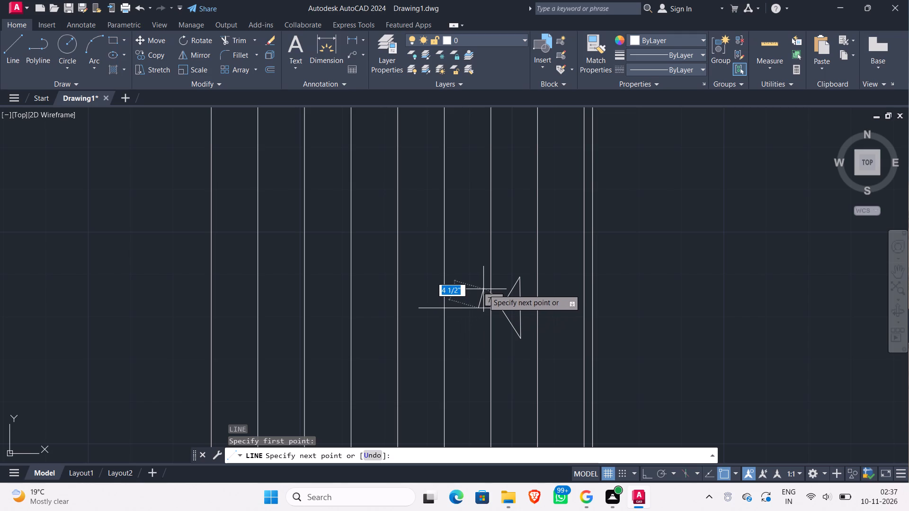
click(484, 289)
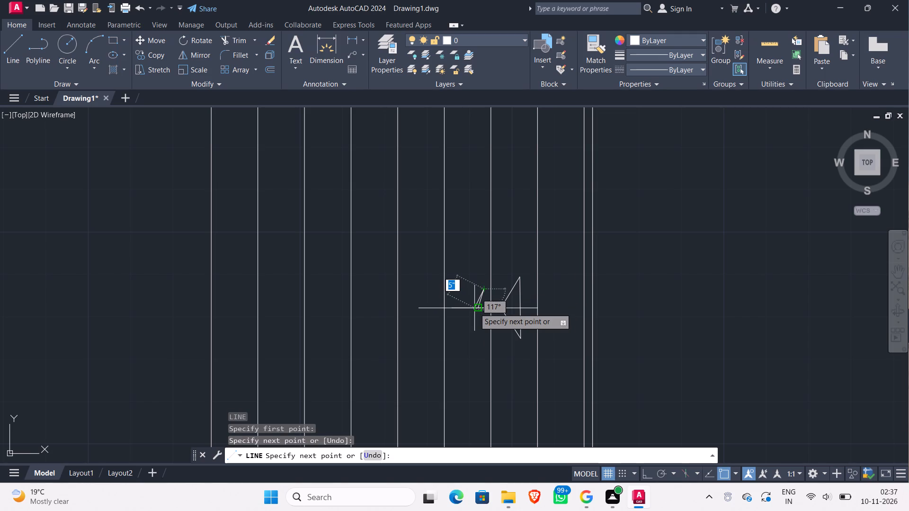
key(Escape)
key(l)
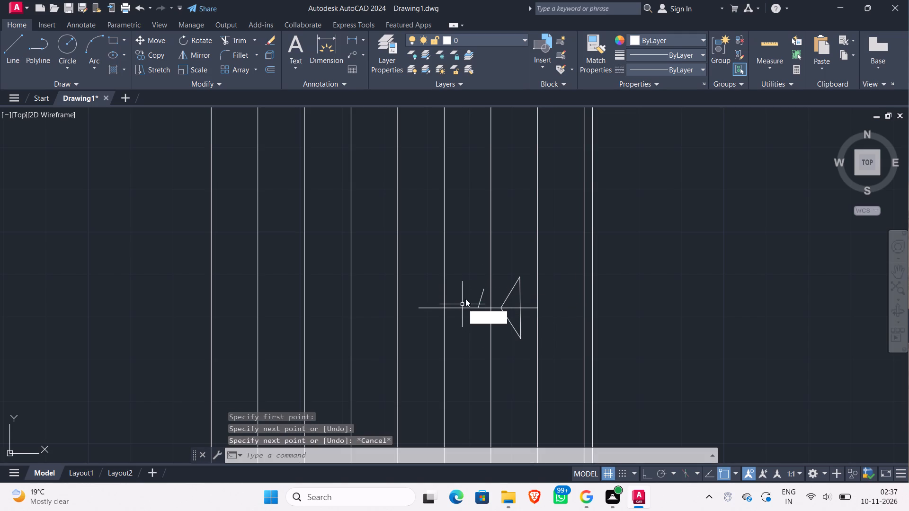
key(Return)
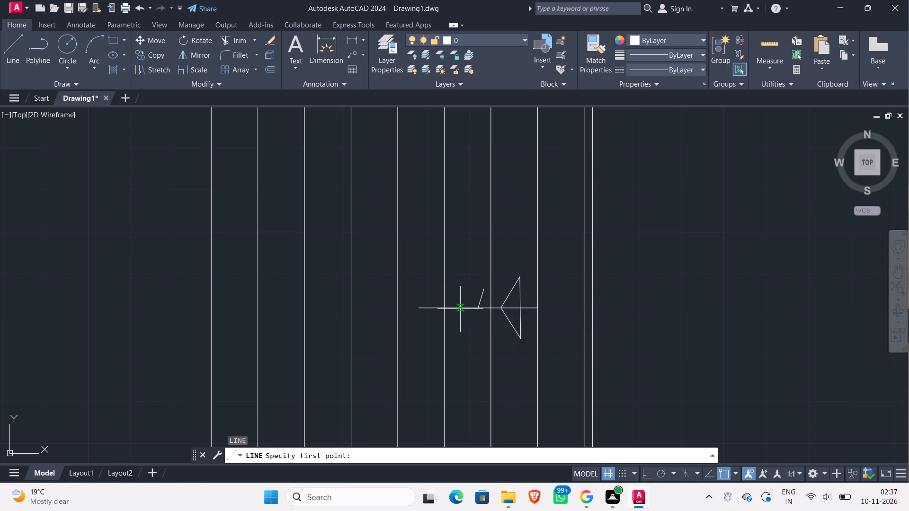
scroll(460, 309, up, 1)
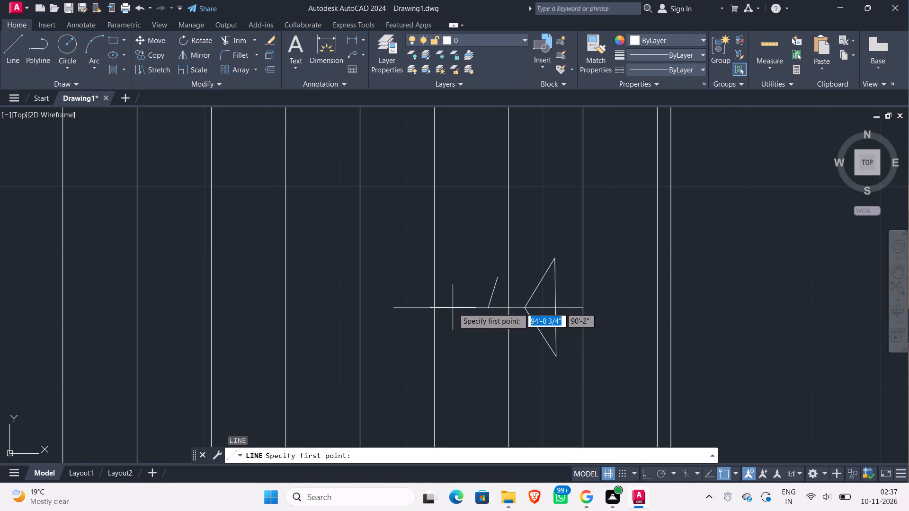
click(452, 308)
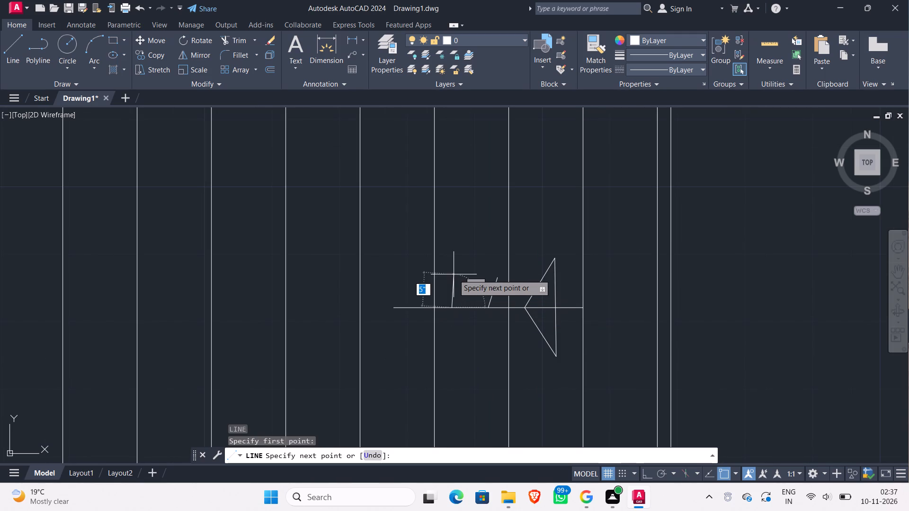
click(463, 279)
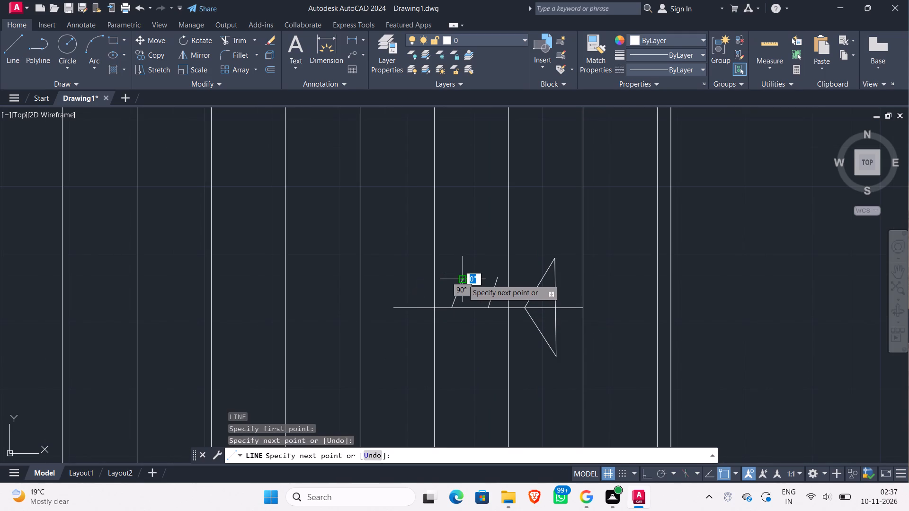
key(Escape)
key(Escape)
Draw an open arrowhead at the shaft's left end with one short stroke above and one below the shaft.
key(Return)
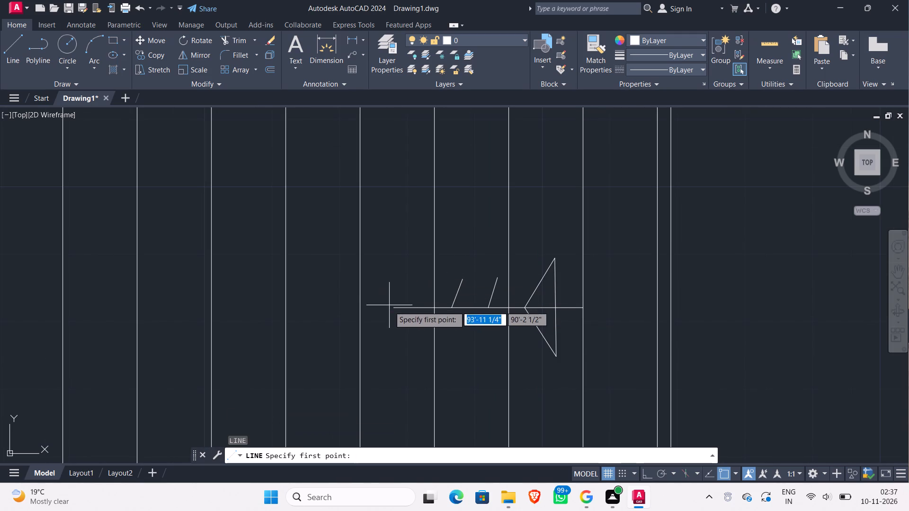
click(392, 307)
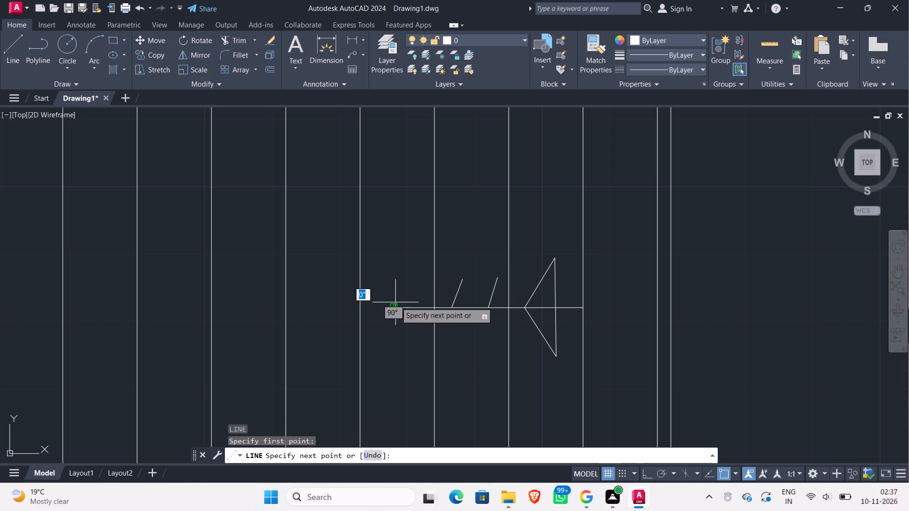
click(411, 286)
key(Escape)
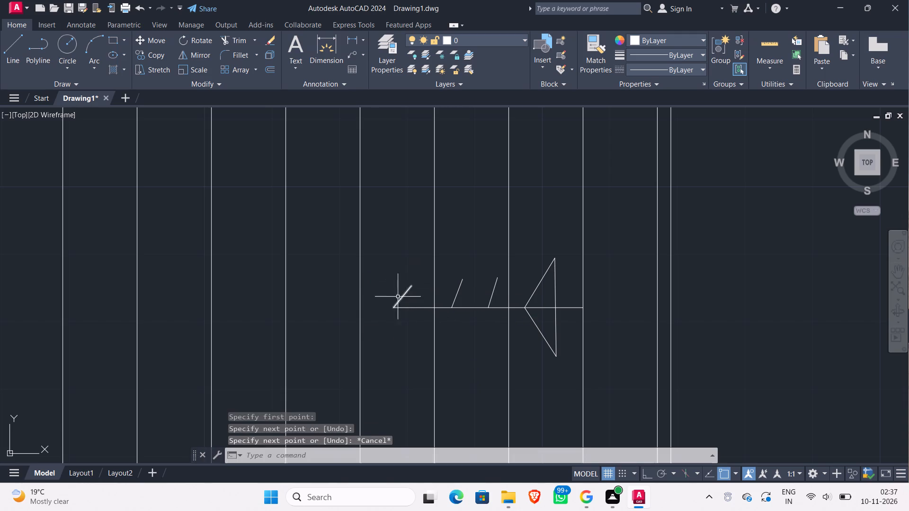
key(Return)
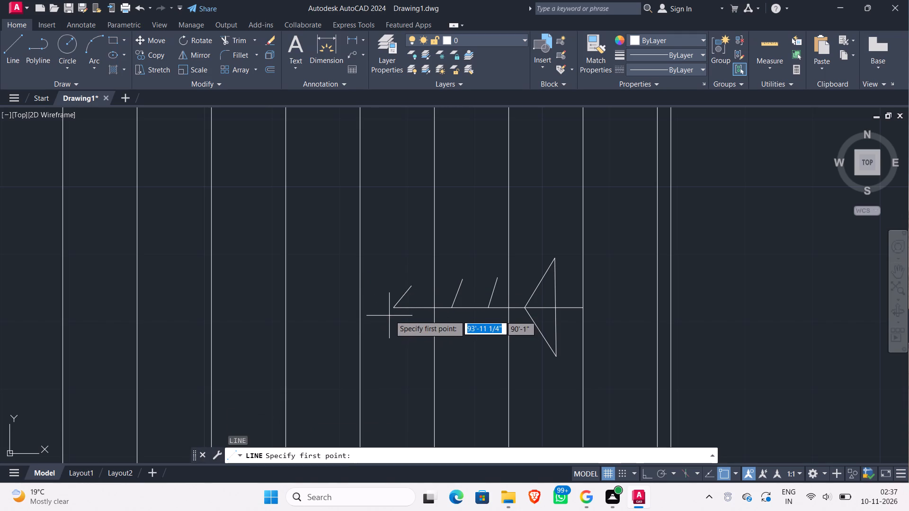
click(397, 308)
click(404, 331)
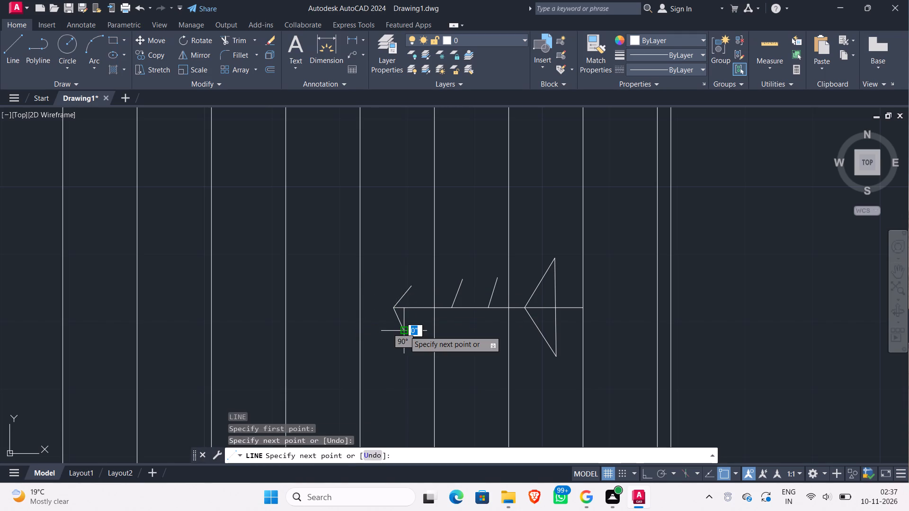
key(Escape)
Complete the two mid-shaft chevrons by drawing short slanted strokes, about 3 1/2" long, below the shaft from their bases.
key(Return)
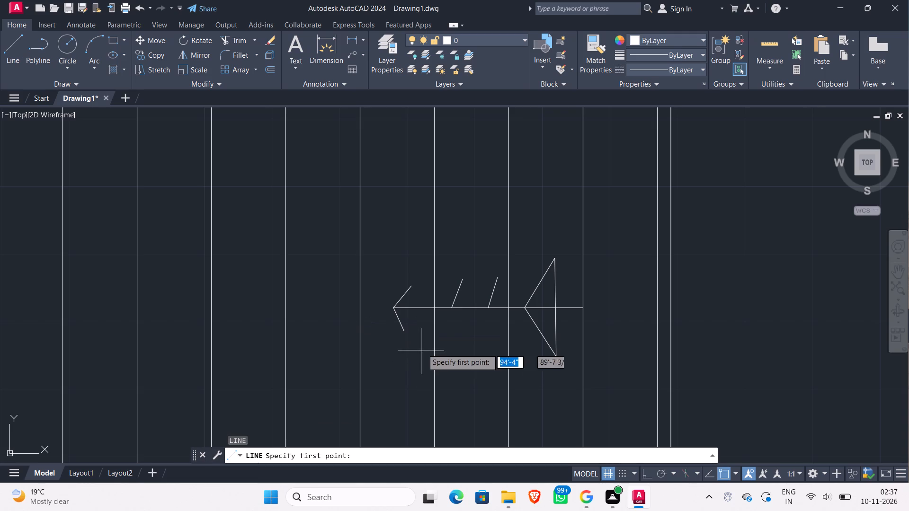
click(454, 306)
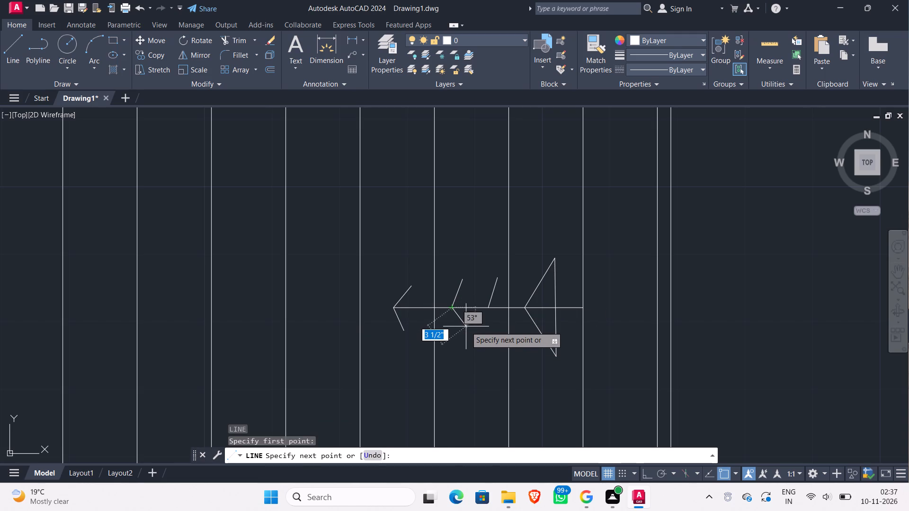
click(465, 327)
key(Escape)
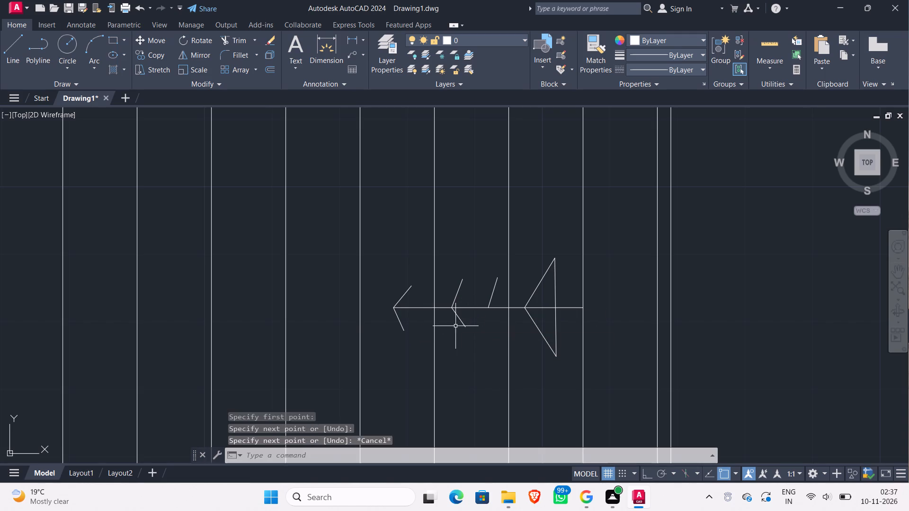
key(Return)
click(487, 308)
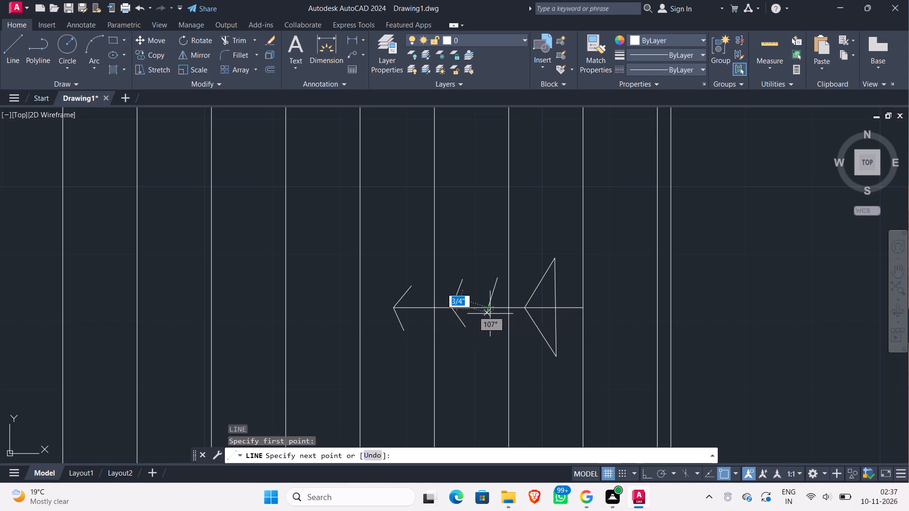
click(499, 326)
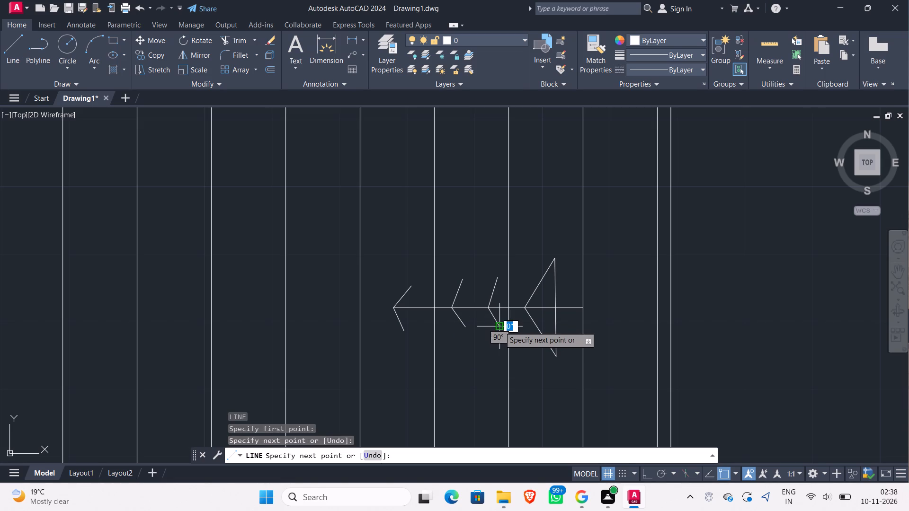
key(Escape)
End the line command and compare the drafted entrance stairs with the stairs in the reference floor plan image.
scroll(477, 352, down, 3)
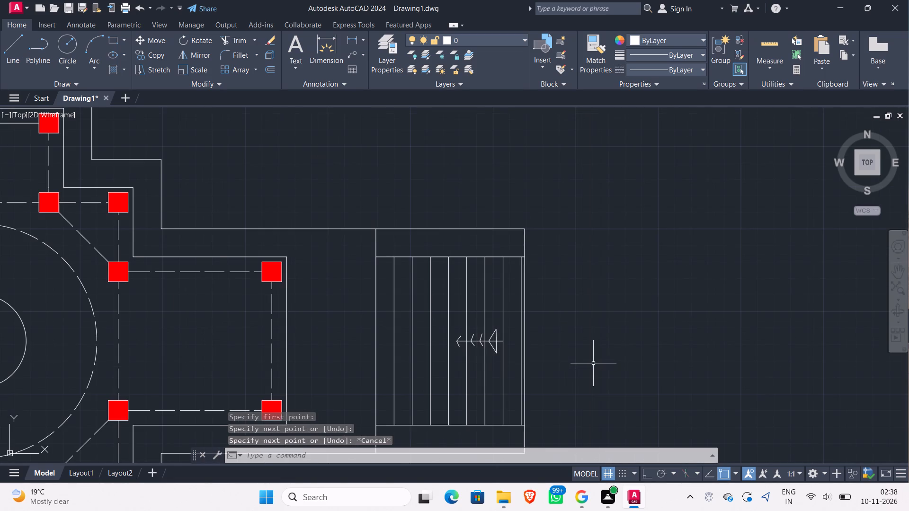
middle_drag(593, 363, 380, 300)
scroll(593, 363, down, 1)
scroll(799, 153, up, 2)
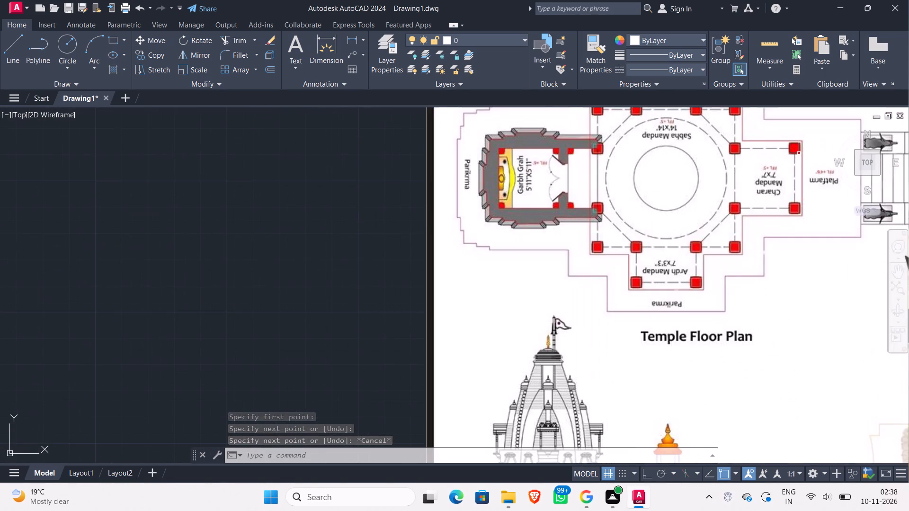
middle_drag(799, 153, 565, 241)
scroll(653, 269, down, 1)
scroll(713, 293, up, 2)
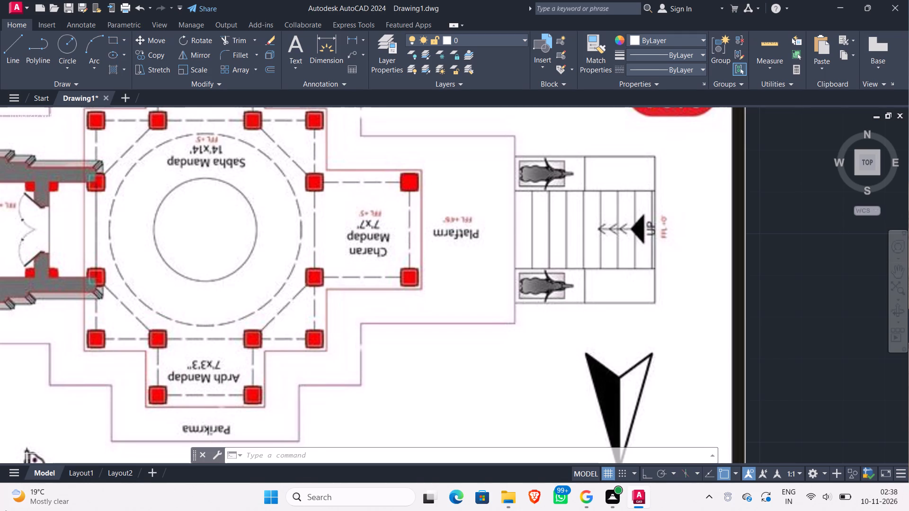
scroll(472, 279, down, 2)
scroll(310, 390, up, 3)
scroll(258, 339, down, 2)
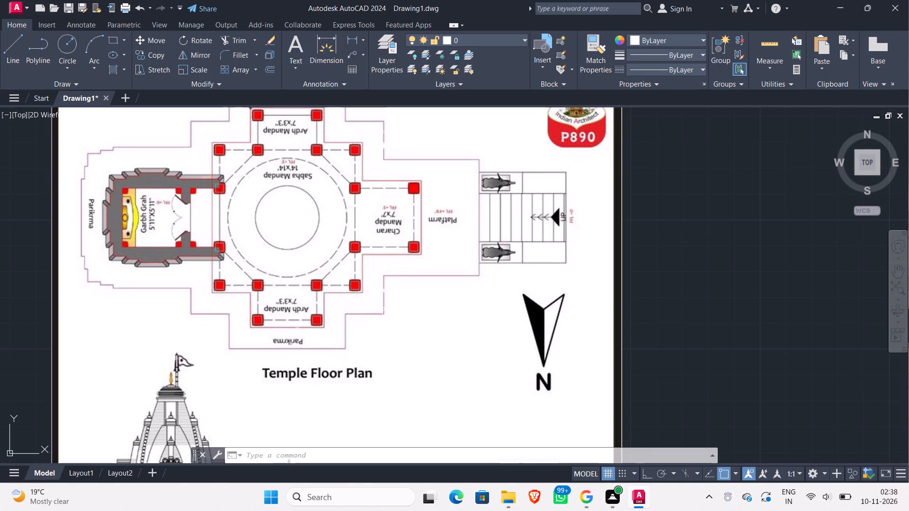
middle_drag(454, 283, 879, 239)
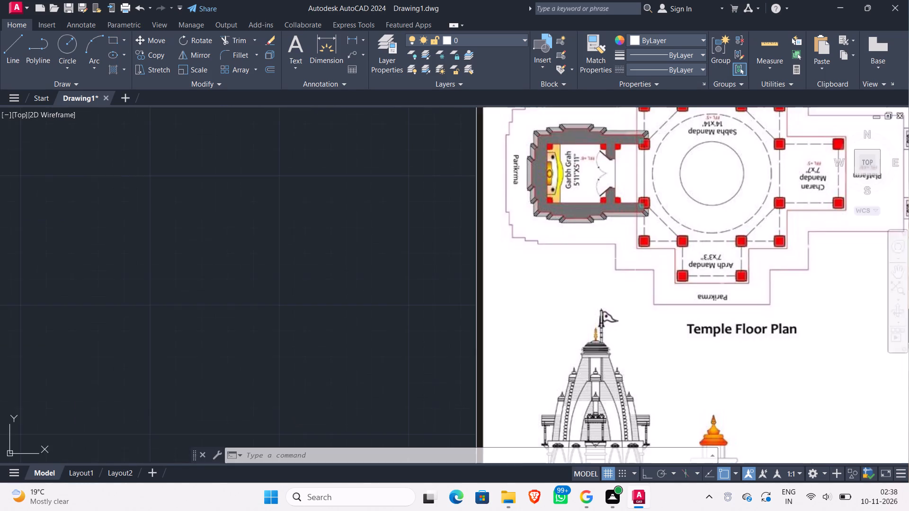
scroll(485, 267, down, 2)
middle_drag(380, 274, 528, 249)
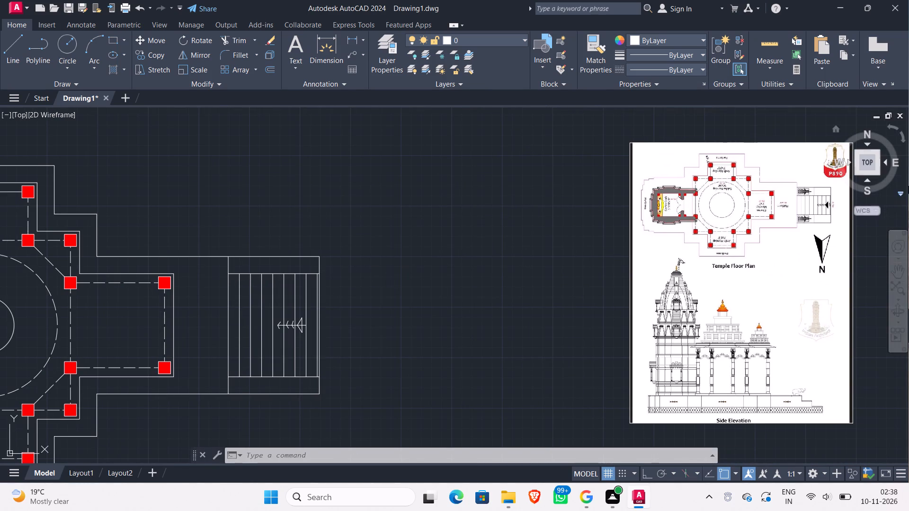
scroll(803, 200, up, 1)
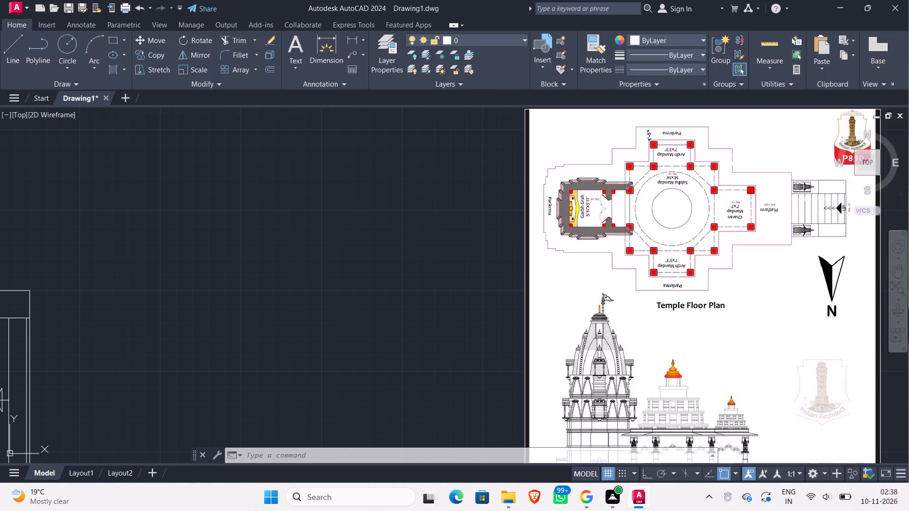
scroll(818, 213, up, 2)
scroll(818, 213, down, 1)
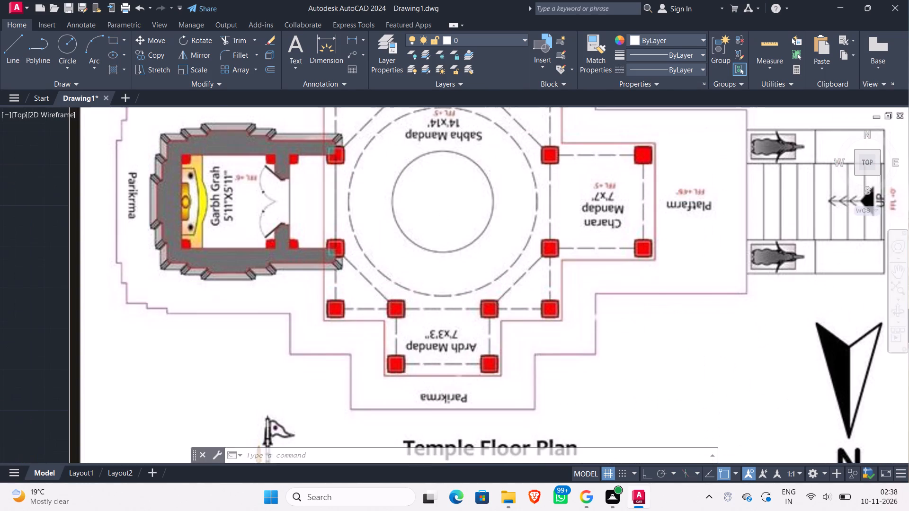
scroll(818, 213, down, 2)
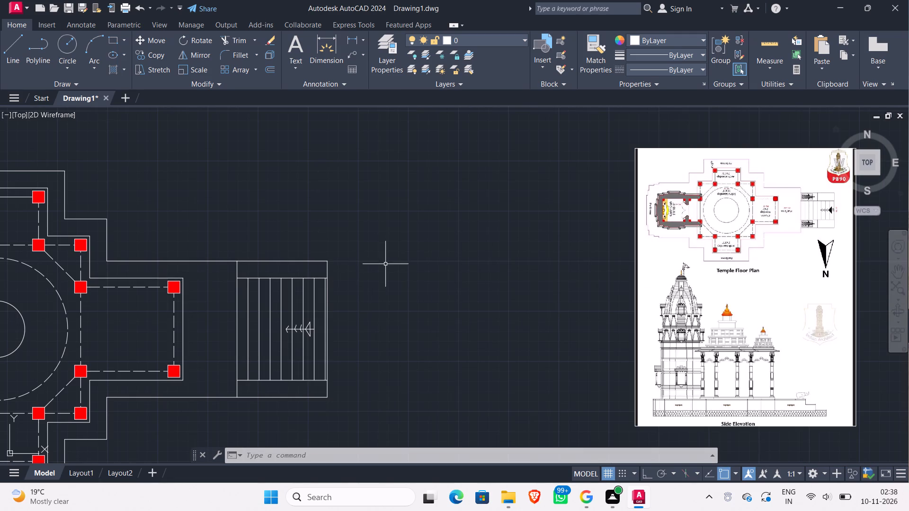
Extend the third and fourth stair lines, counted from the platform edge, across both side walls to the outer stair edges.
key(t)
key(r)
key(Return)
key(Return)
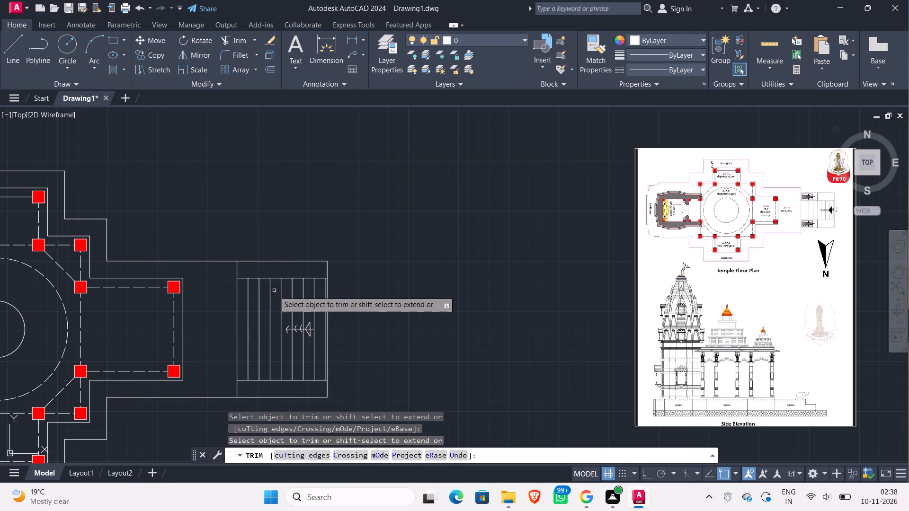
shift+click(281, 295)
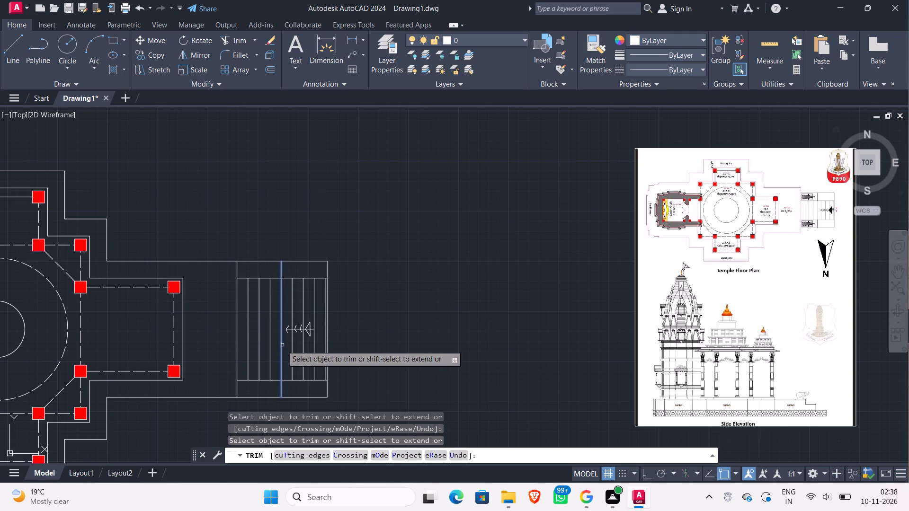
shift+click(283, 347)
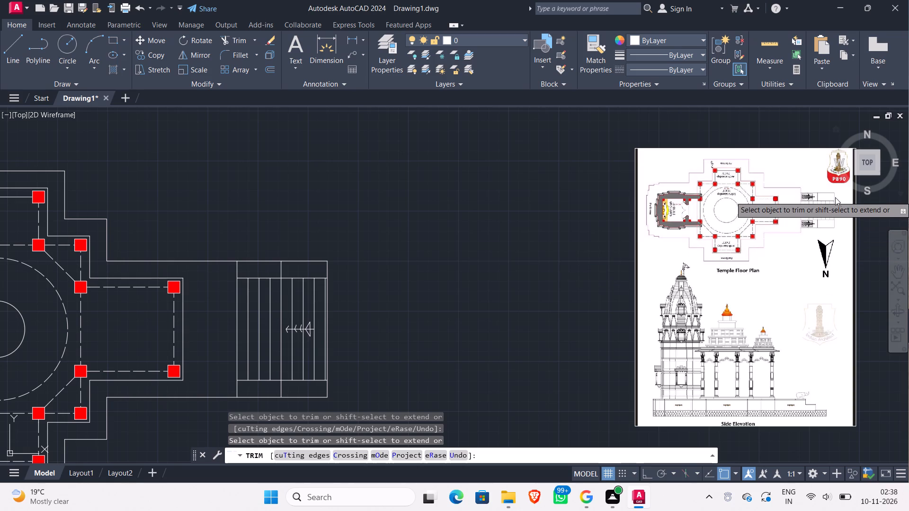
scroll(826, 199, up, 2)
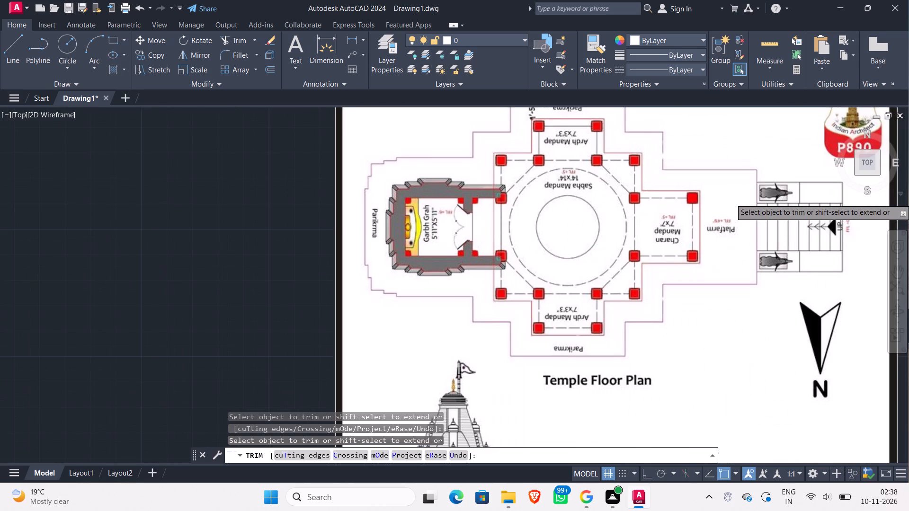
scroll(826, 199, down, 2)
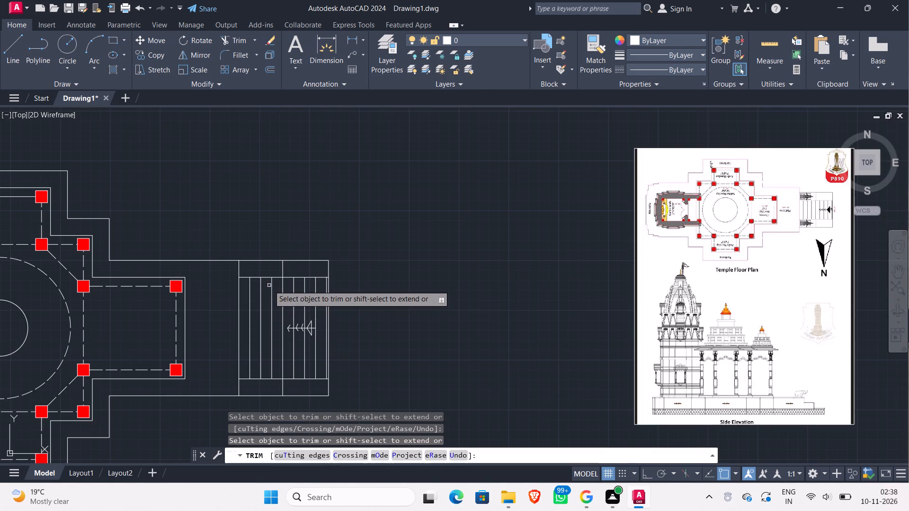
shift+click(270, 288)
shift+click(271, 352)
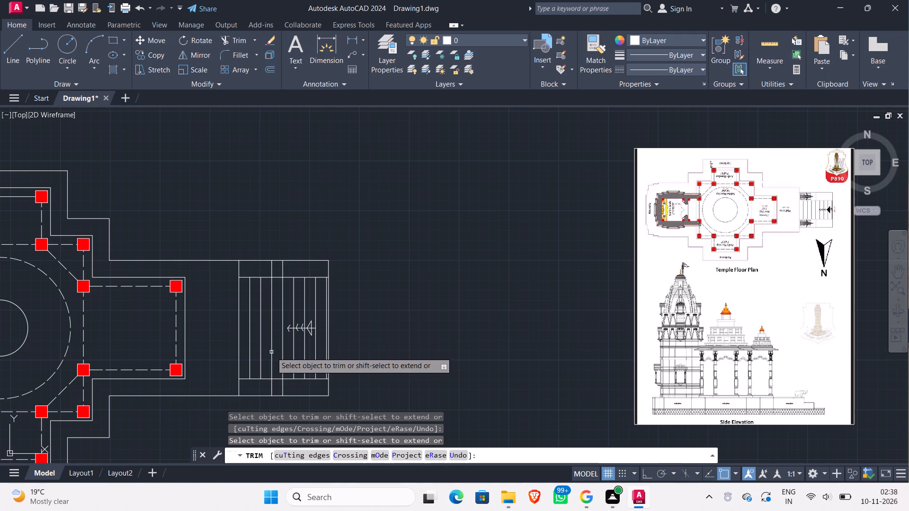
key(Escape)
Draw a rectangle about 2'-6 1/2" by 1'-2" inside the upper stair side wall, from near the platform edge to the third stair line.
scroll(820, 204, up, 1)
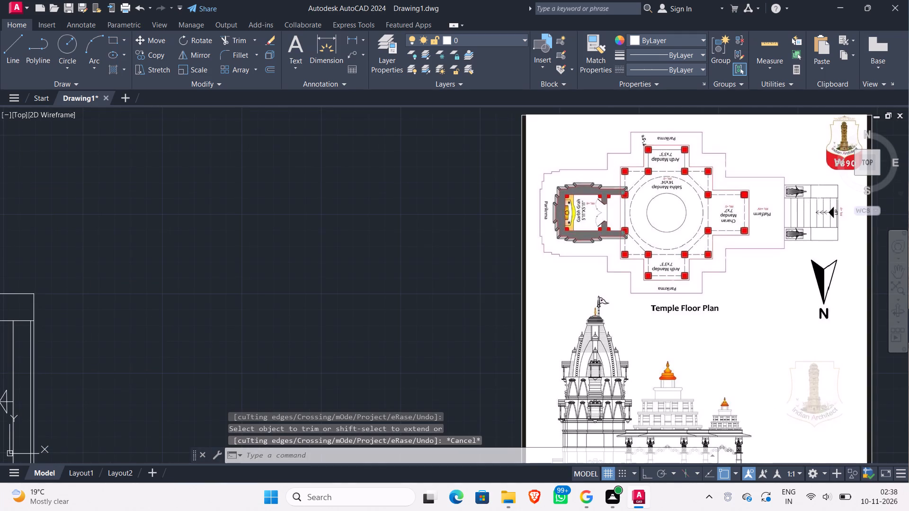
scroll(815, 197, down, 2)
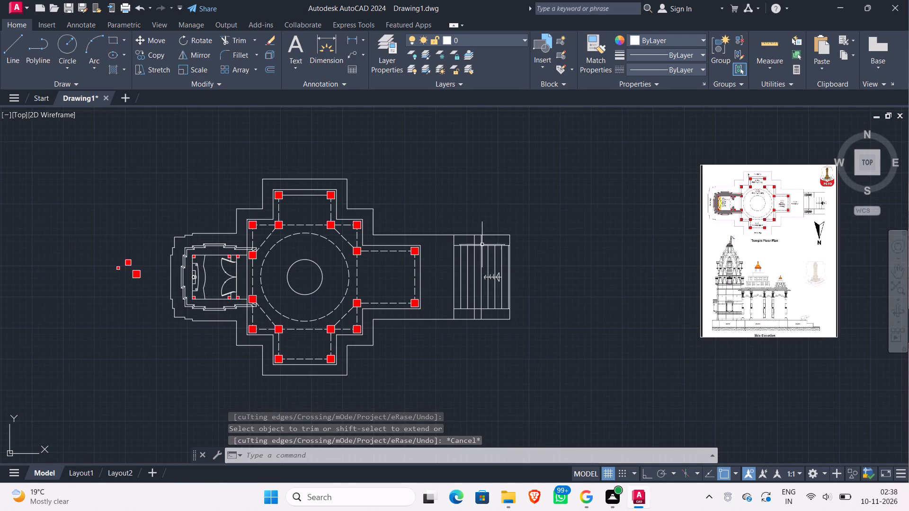
scroll(513, 225, up, 2)
text(rec)
key(Return)
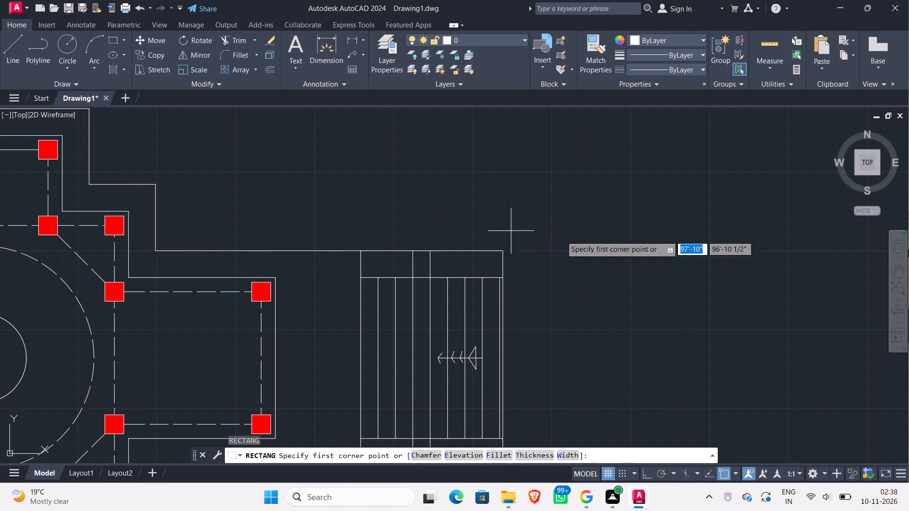
scroll(368, 269, up, 2)
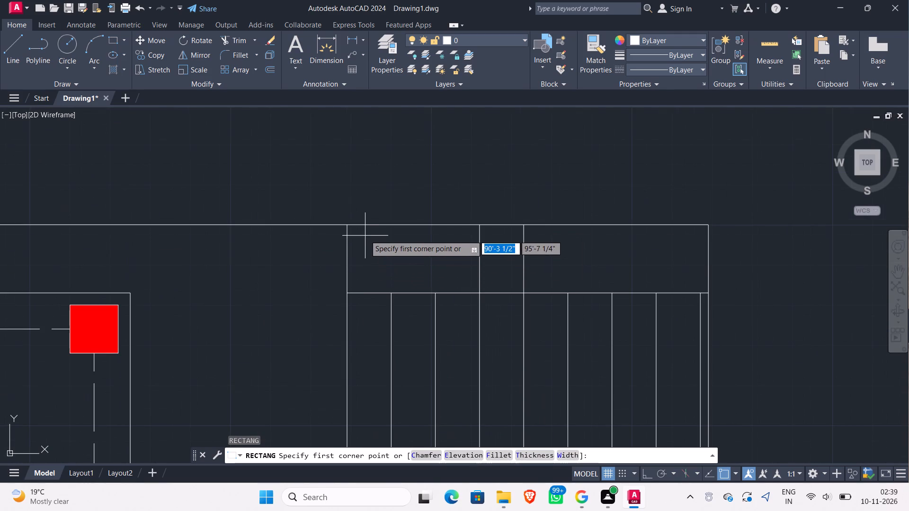
scroll(355, 236, up, 2)
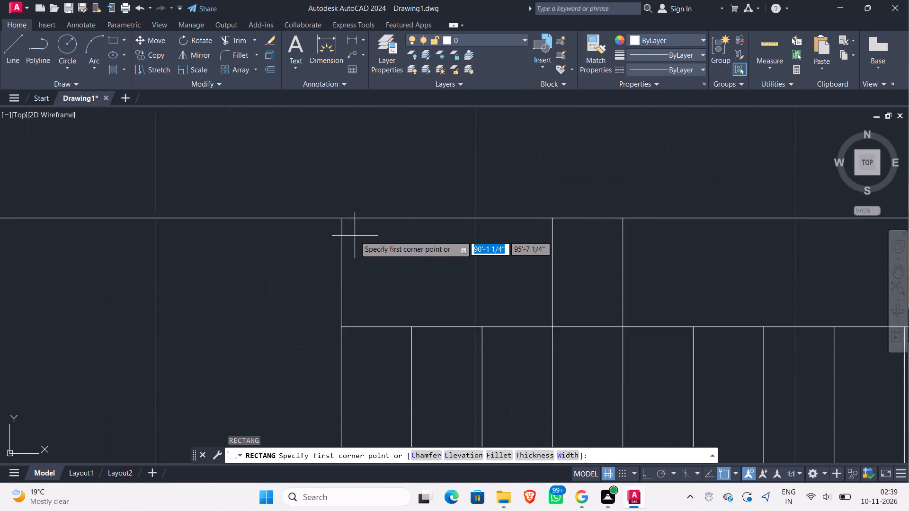
click(353, 223)
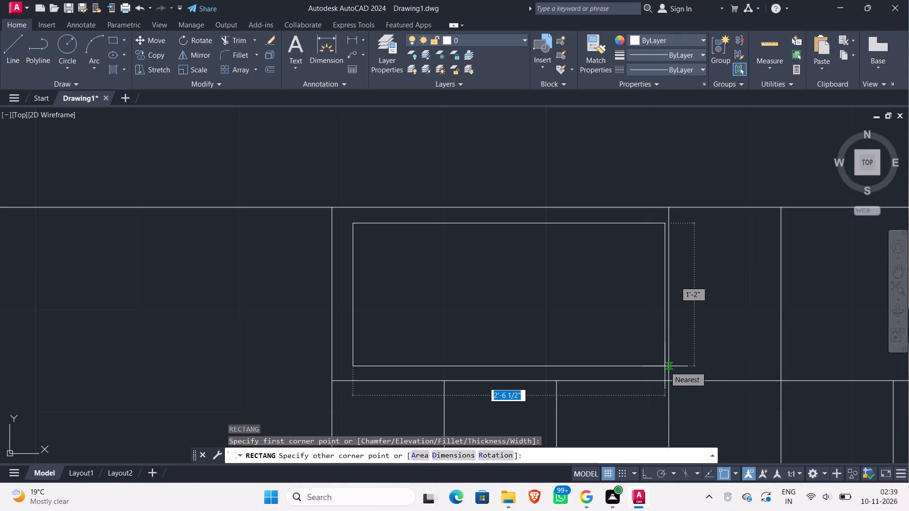
click(669, 365)
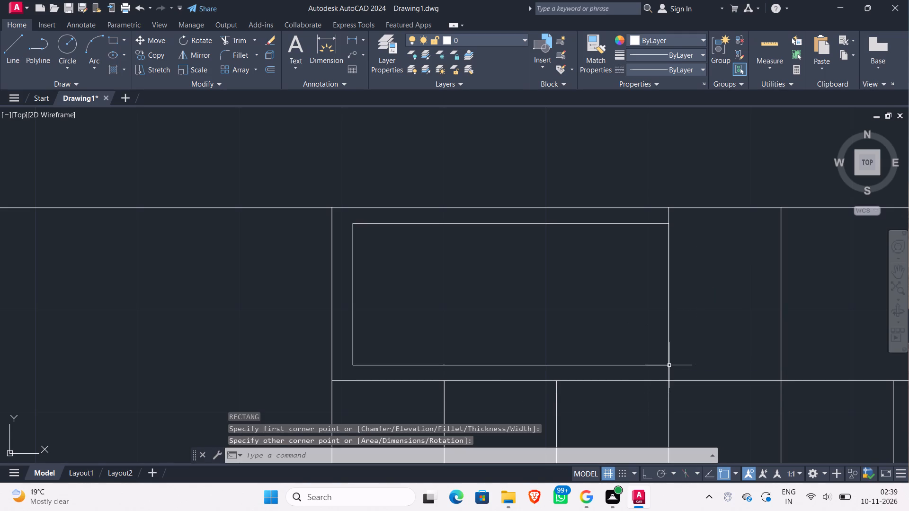
key(Escape)
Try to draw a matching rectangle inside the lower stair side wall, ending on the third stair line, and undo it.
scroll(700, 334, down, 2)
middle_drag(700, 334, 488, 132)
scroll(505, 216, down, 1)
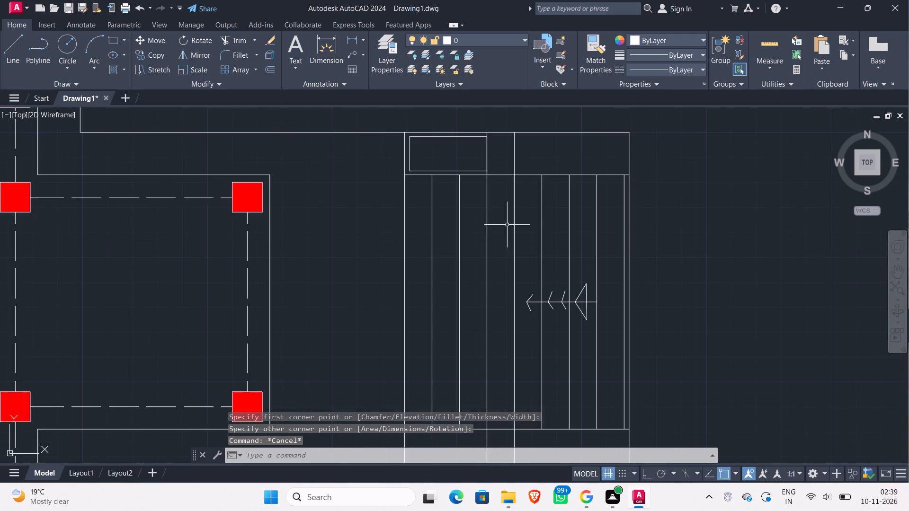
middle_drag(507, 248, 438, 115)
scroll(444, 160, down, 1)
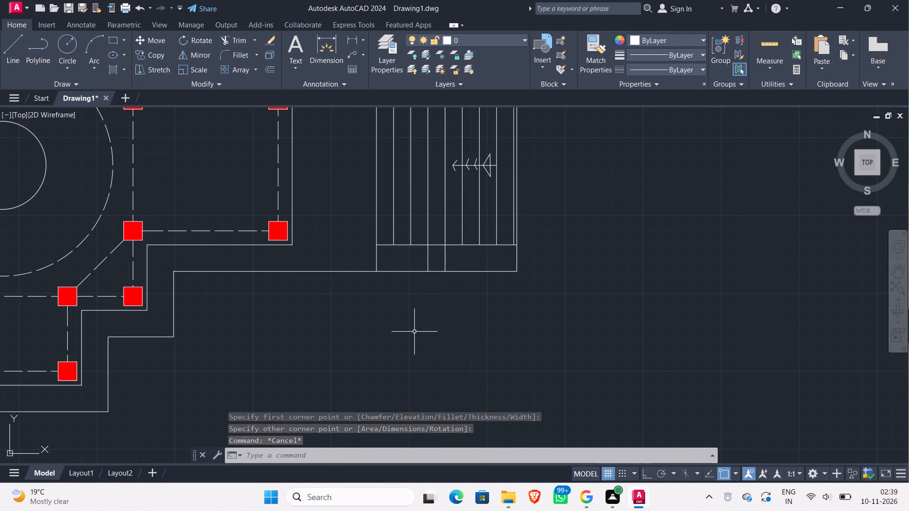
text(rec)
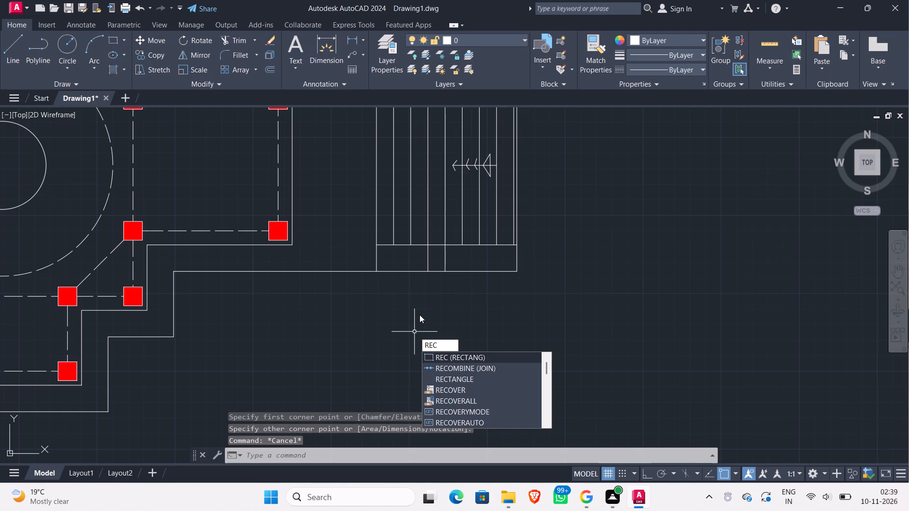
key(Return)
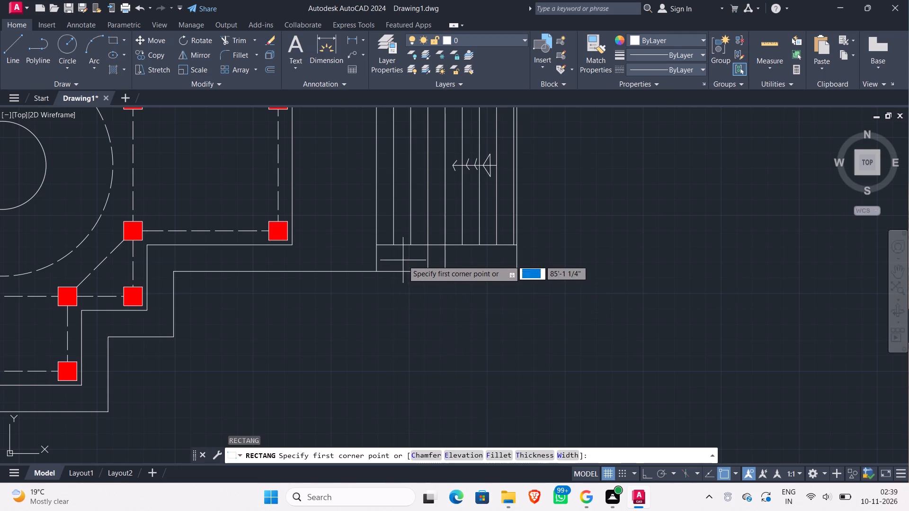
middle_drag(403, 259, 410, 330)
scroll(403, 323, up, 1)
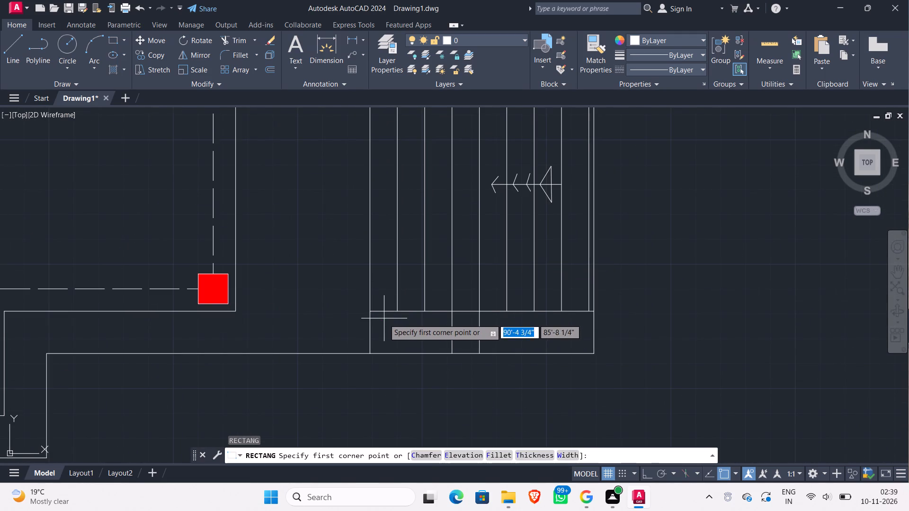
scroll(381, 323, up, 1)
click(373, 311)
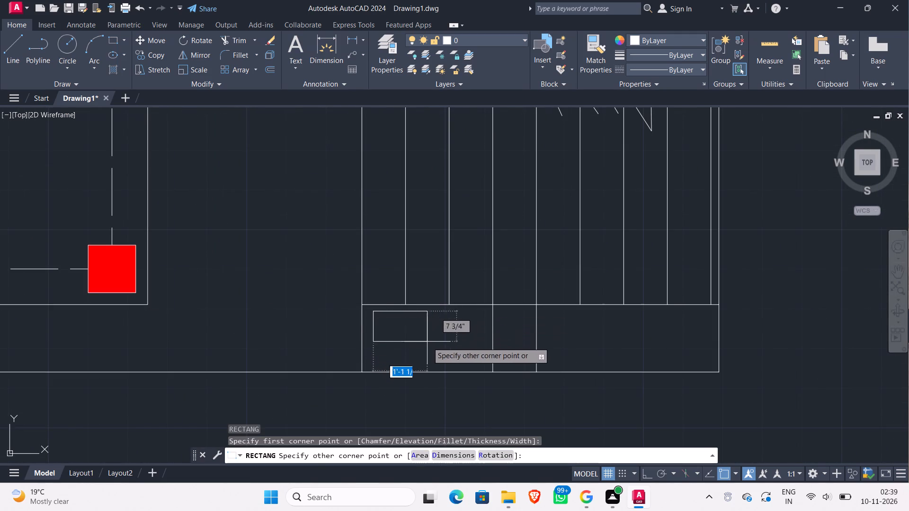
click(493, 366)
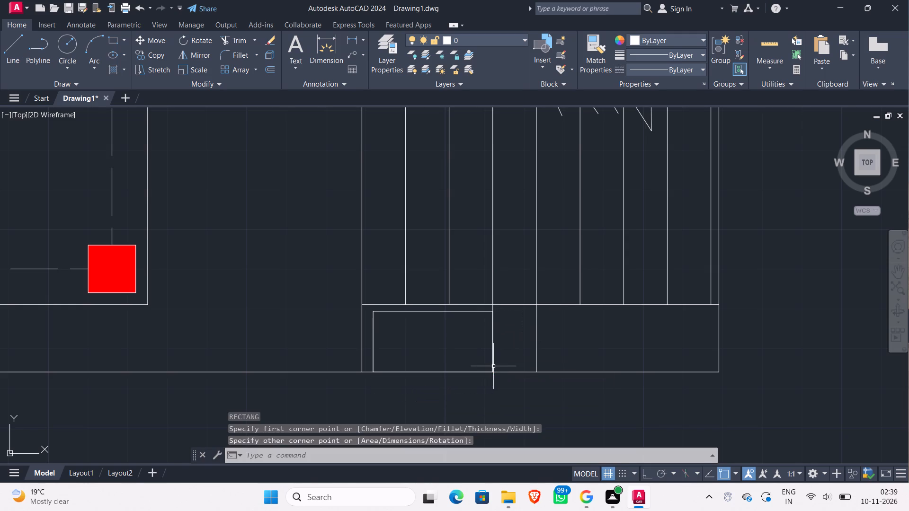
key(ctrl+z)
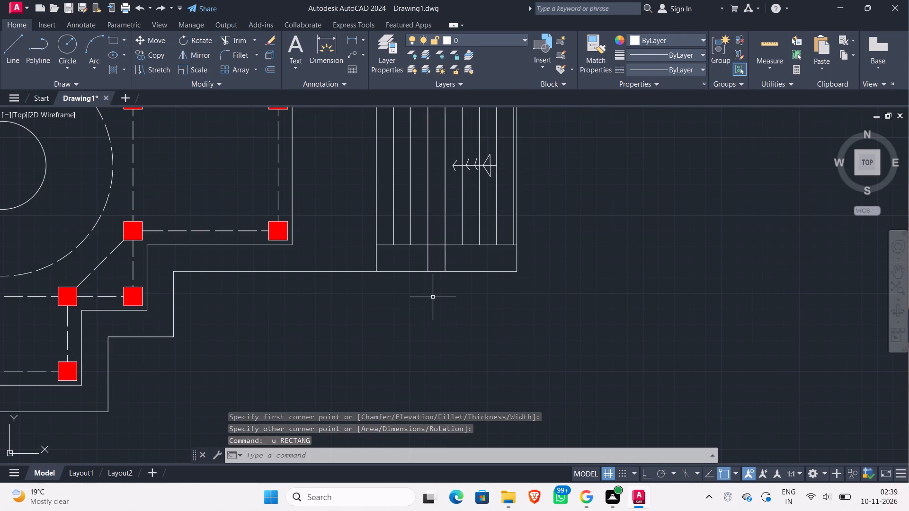
Draw a rectangle about 2'-6" by 1'-1 1/2" inside the lower stair side wall, from near the platform edge to the third stair line.
text(re)
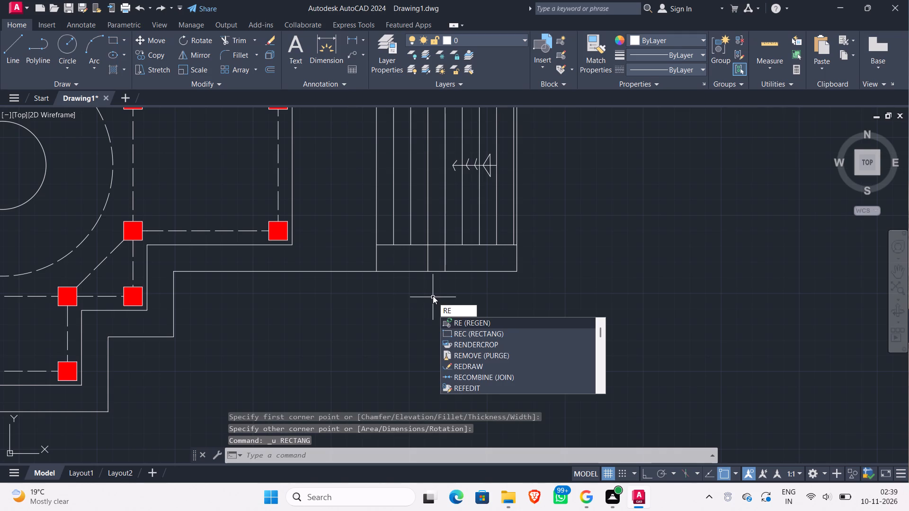
key(c)
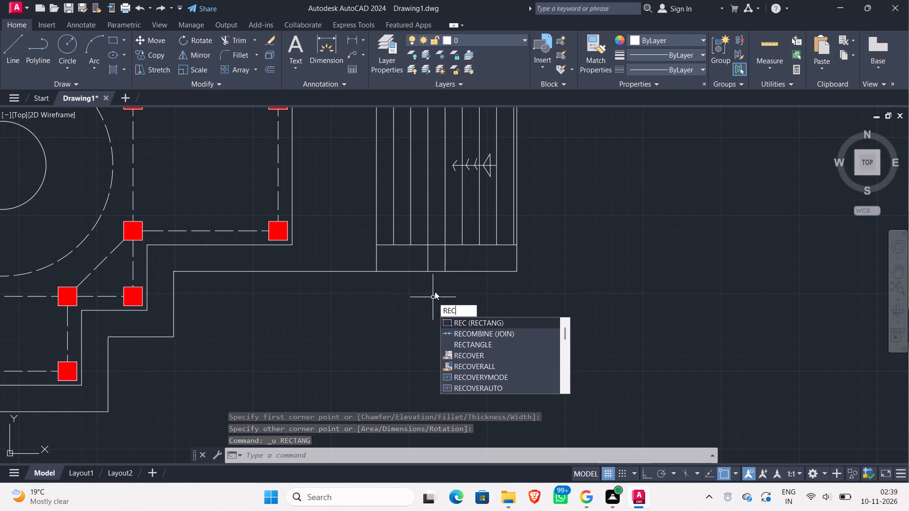
key(Return)
scroll(387, 253, up, 3)
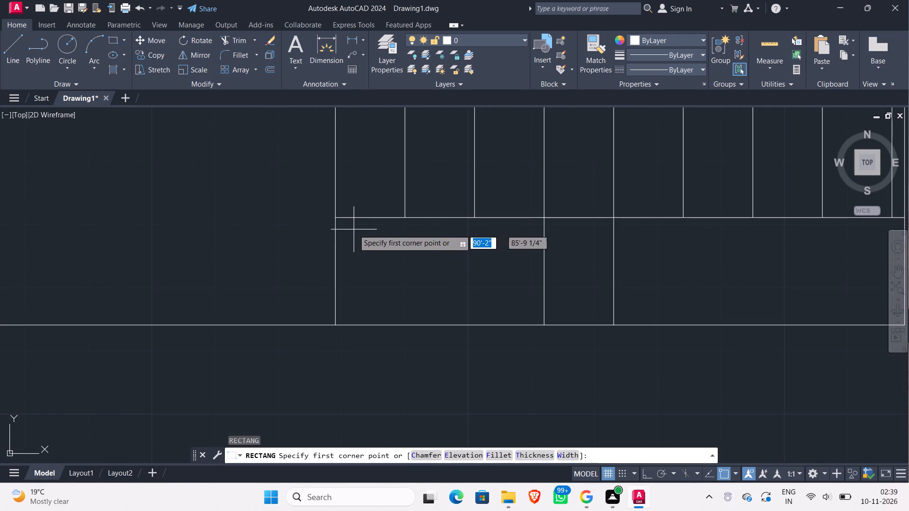
click(352, 228)
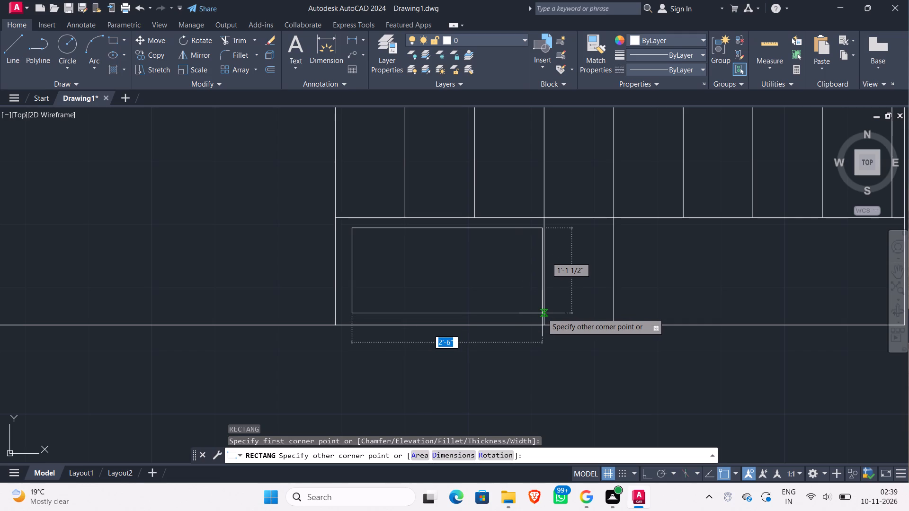
click(542, 313)
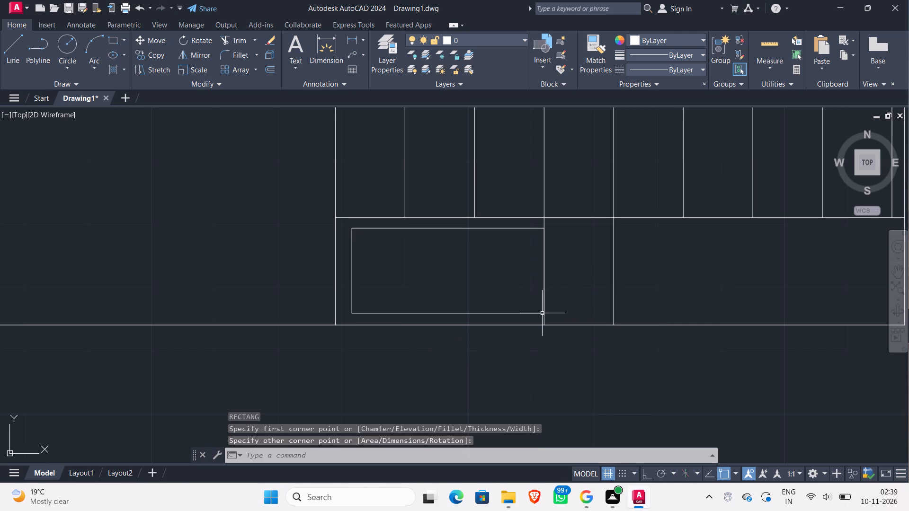
Draw a long, nearly horizontal ellipse about 1'-8 1/2" by 6" in the empty space beside the reference image as the statue's body.
scroll(538, 332, down, 4)
middle_drag(539, 345, 370, 361)
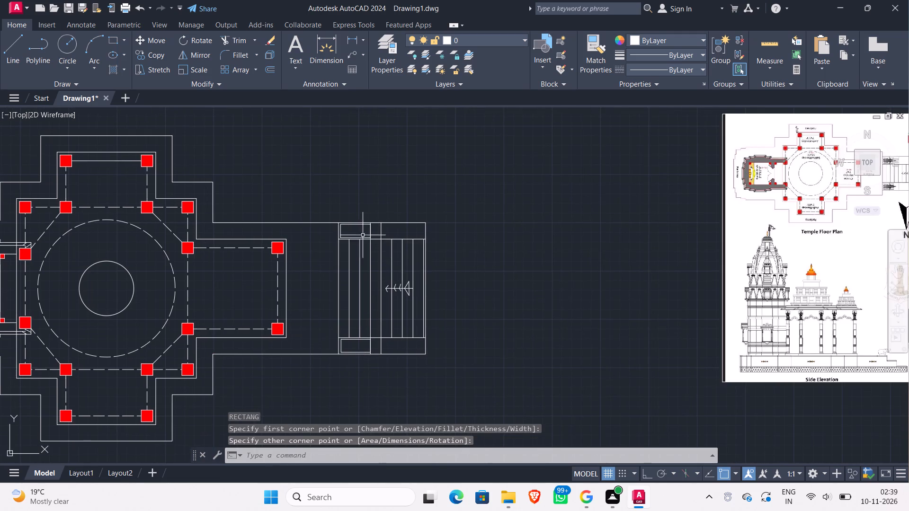
scroll(365, 226, up, 2)
middle_drag(360, 238, 308, 190)
scroll(586, 258, down, 1)
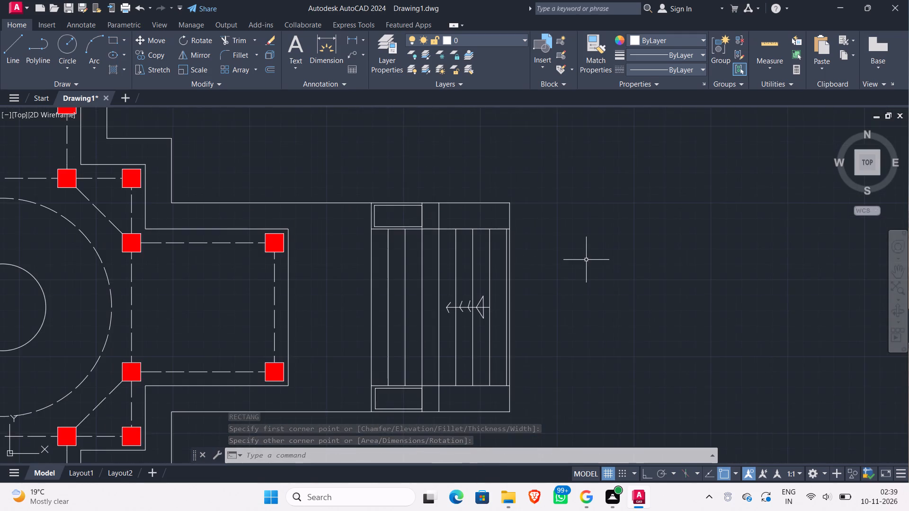
middle_drag(584, 259, 226, 230)
scroll(241, 232, down, 2)
scroll(406, 204, up, 2)
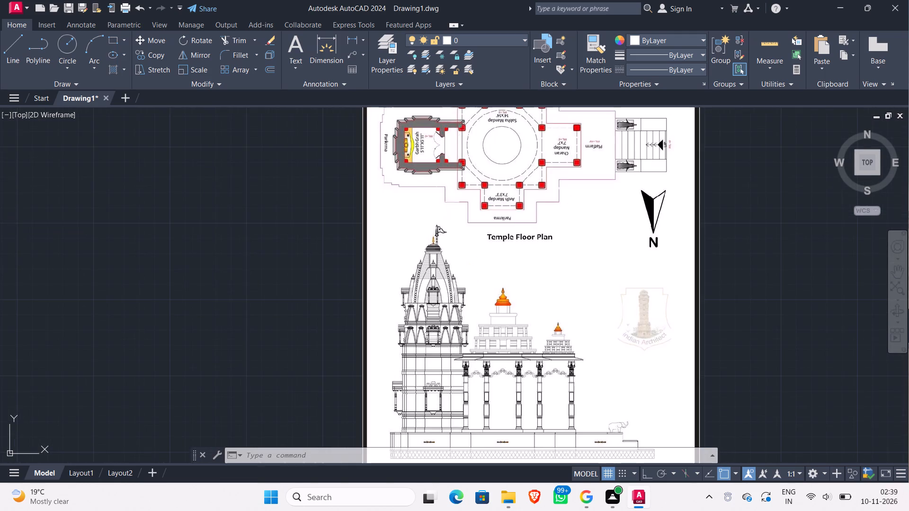
middle_drag(512, 219, 272, 234)
scroll(295, 223, down, 1)
scroll(356, 185, up, 2)
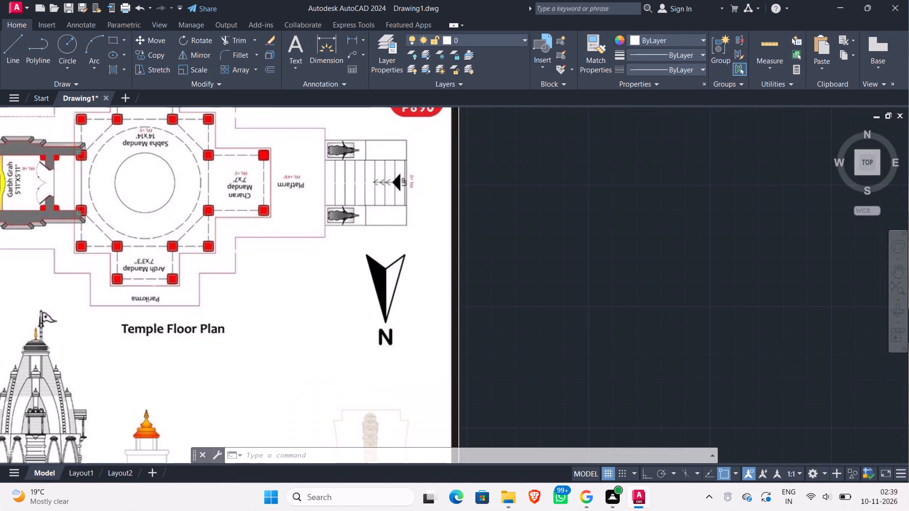
middle_drag(539, 244, 417, 279)
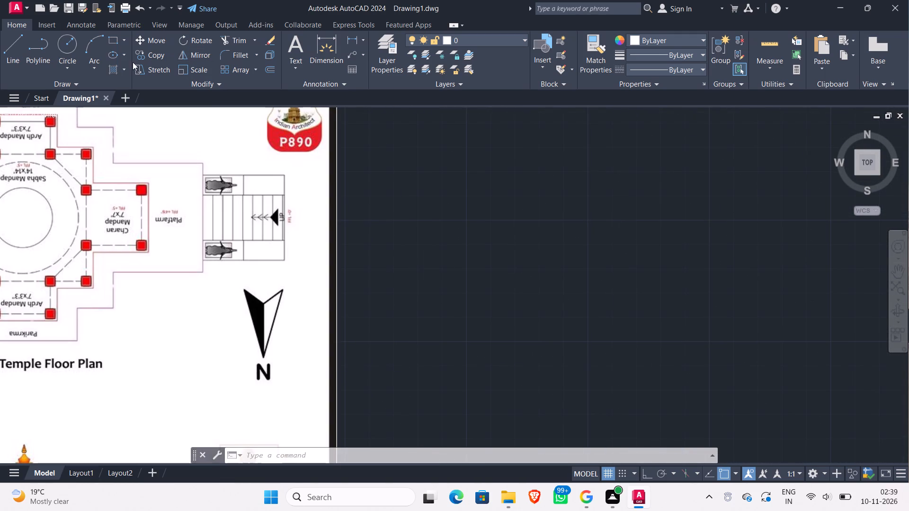
click(113, 57)
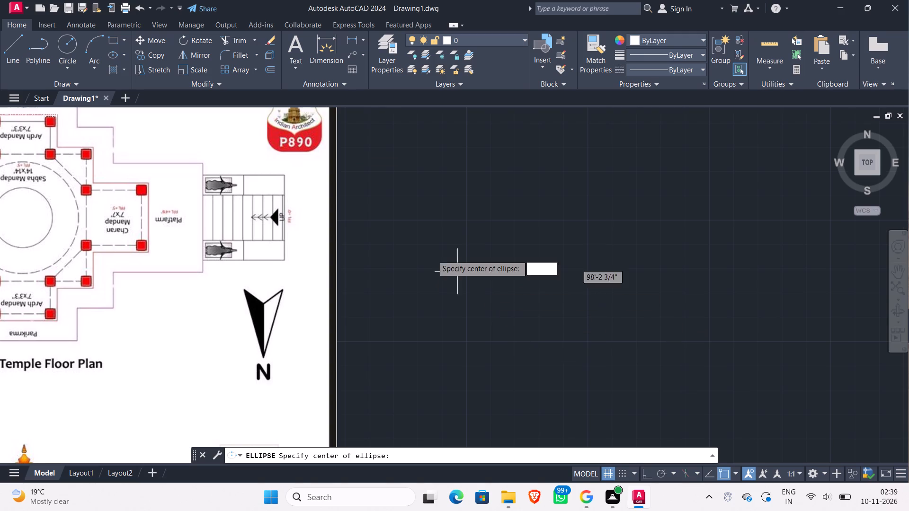
click(420, 215)
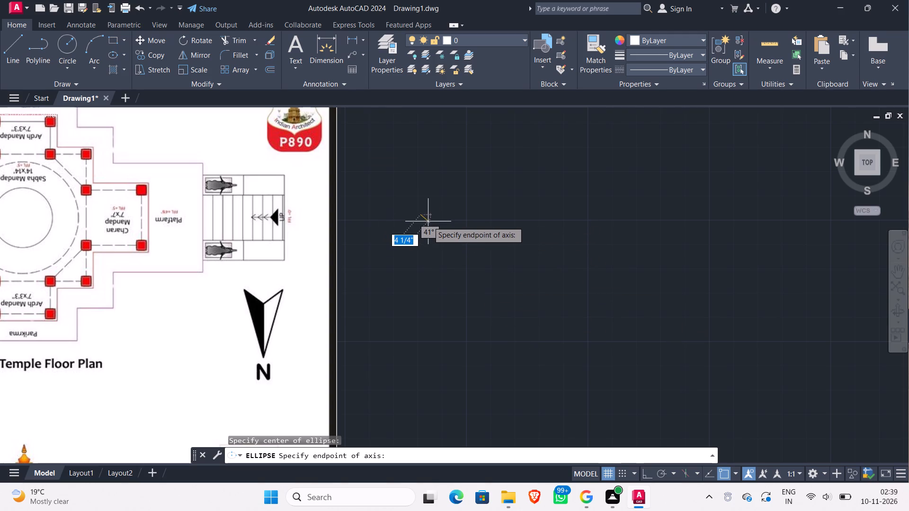
click(445, 214)
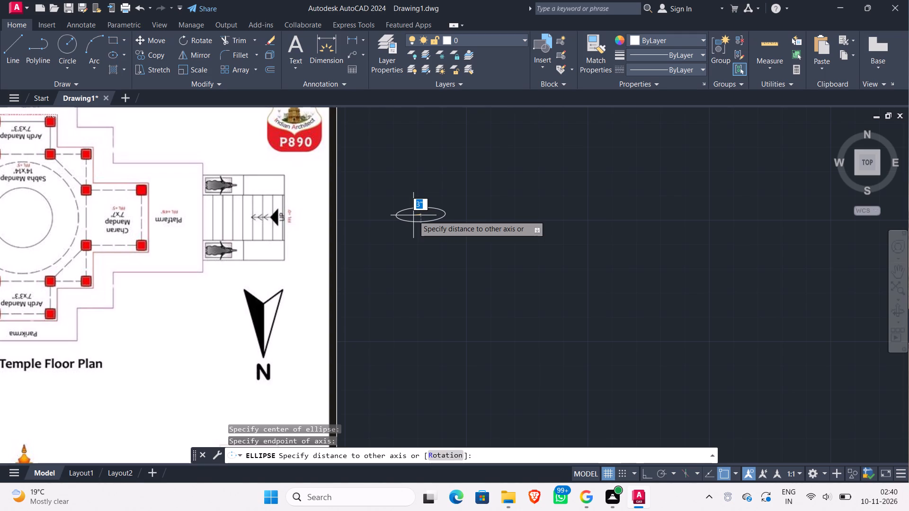
click(413, 215)
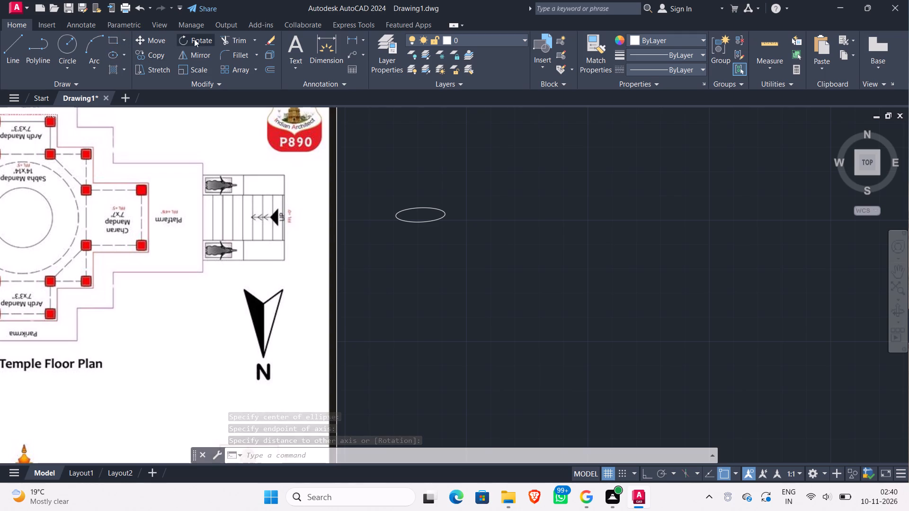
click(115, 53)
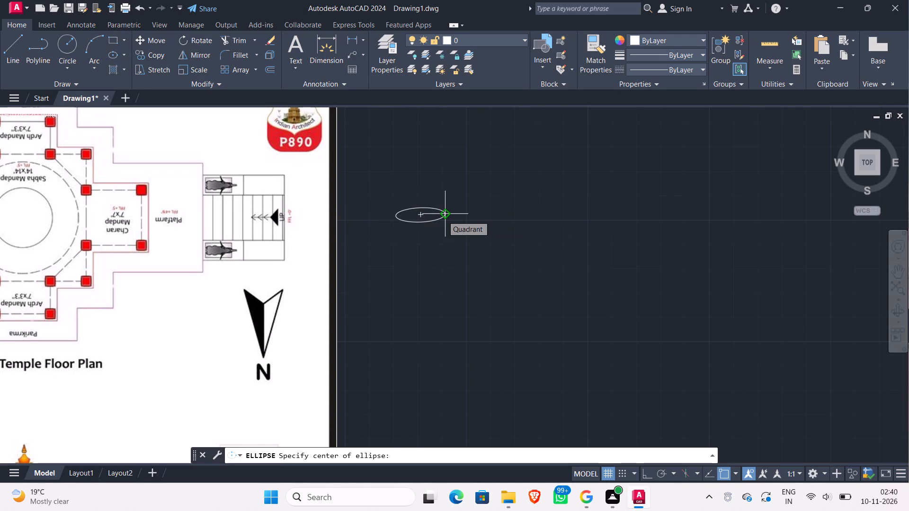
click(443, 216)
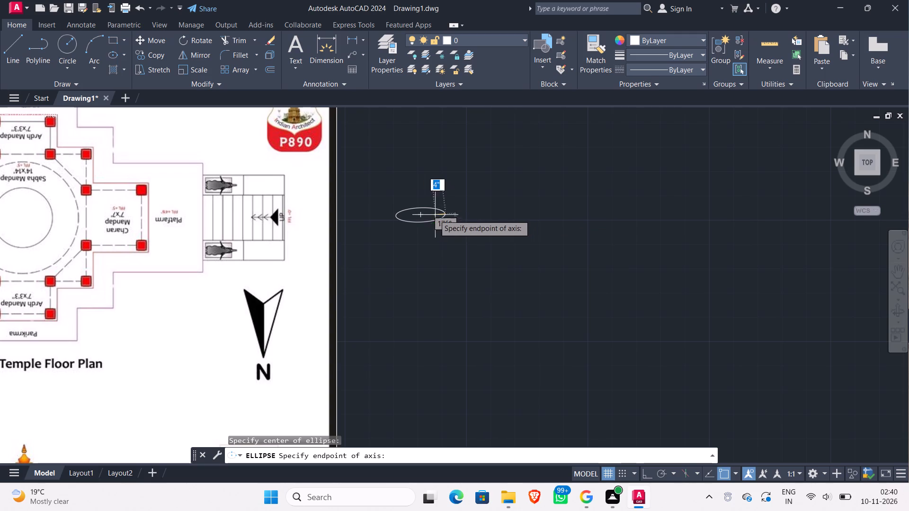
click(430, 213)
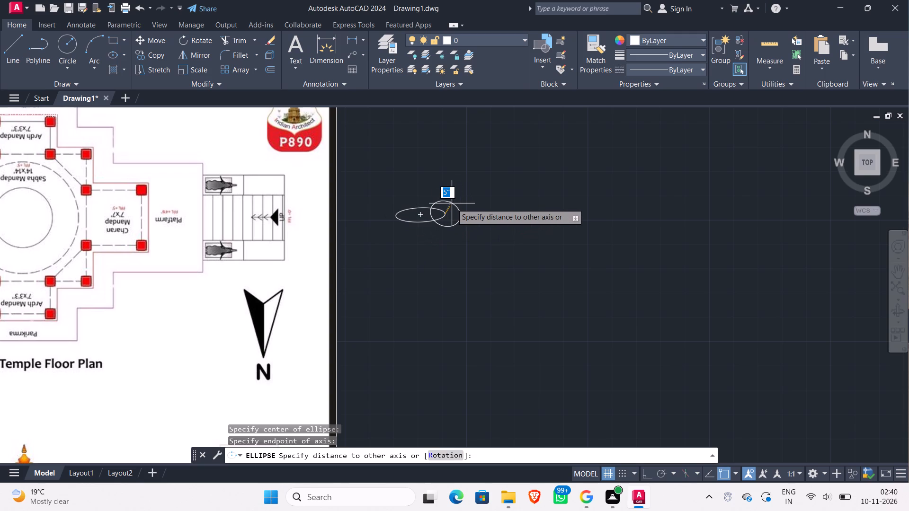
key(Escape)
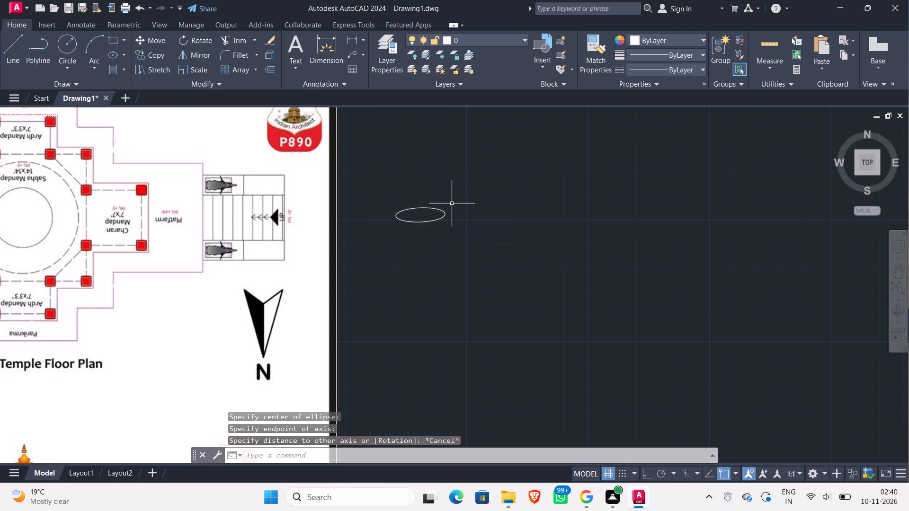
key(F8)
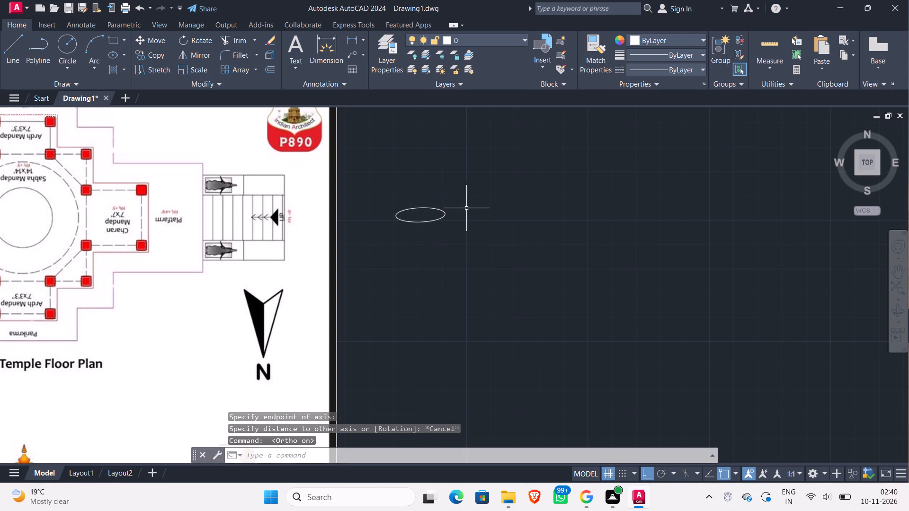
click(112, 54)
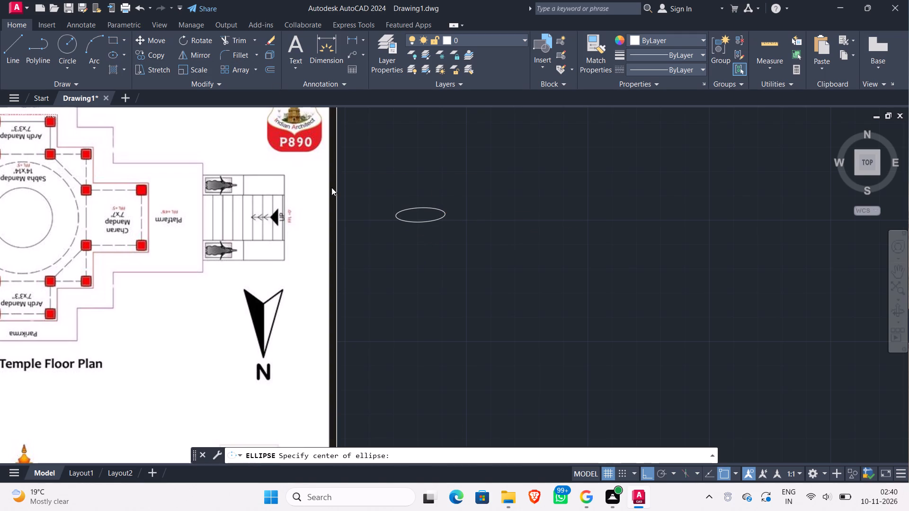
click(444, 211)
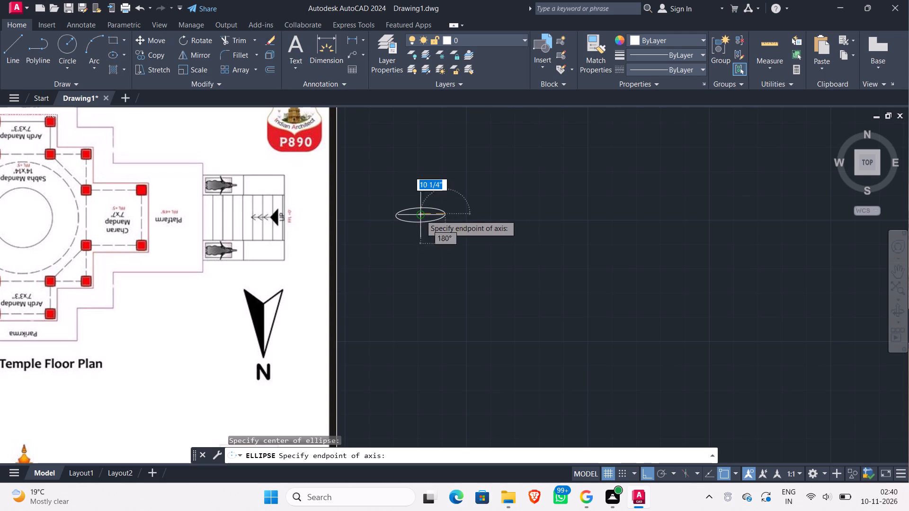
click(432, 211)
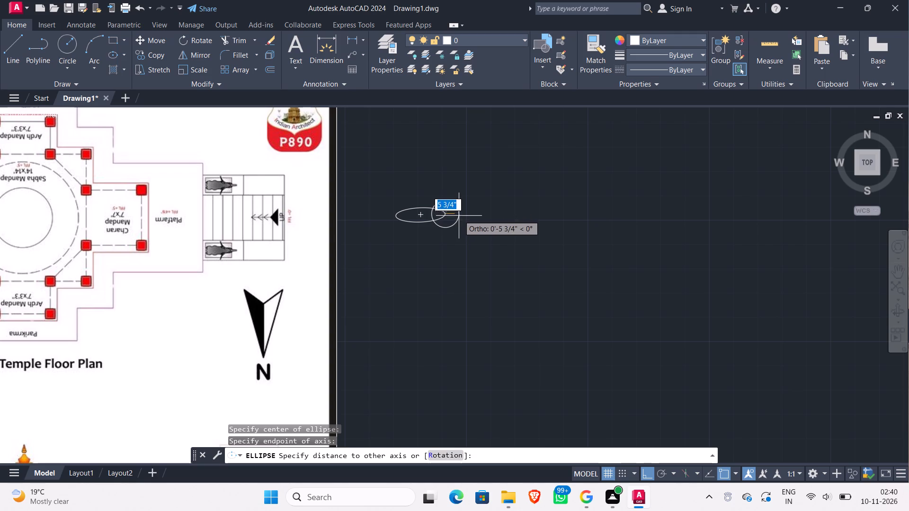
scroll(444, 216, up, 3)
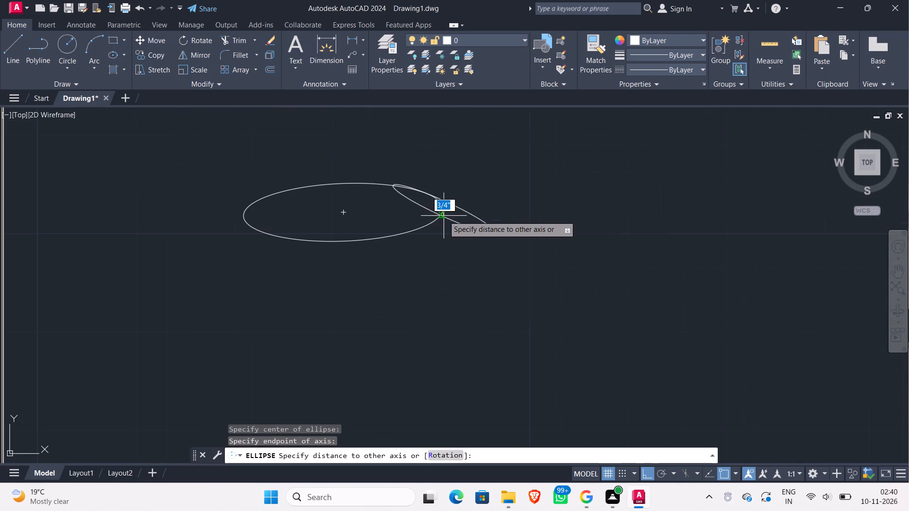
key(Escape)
Draw a smaller horizontal ellipse centred just beyond the body ellipse's right end and overlapping it, as the statue's head.
middle_drag(456, 229, 424, 297)
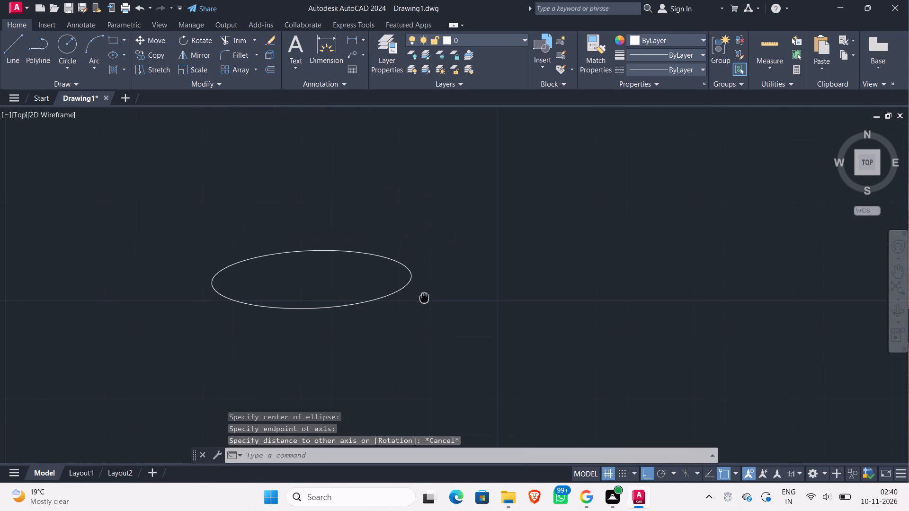
click(113, 52)
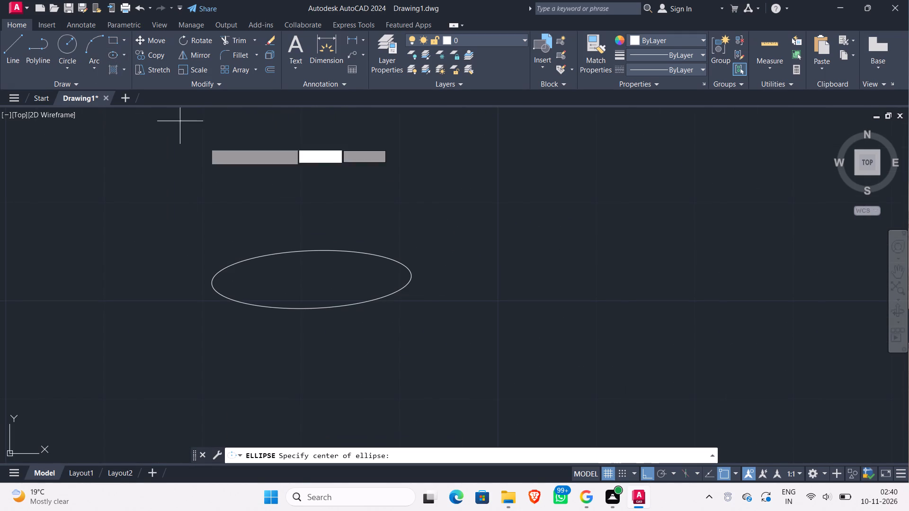
click(422, 275)
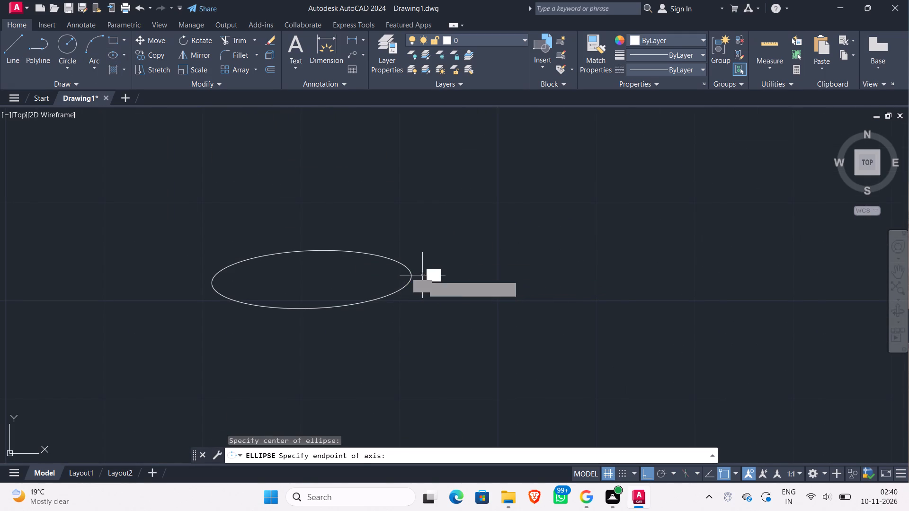
click(391, 279)
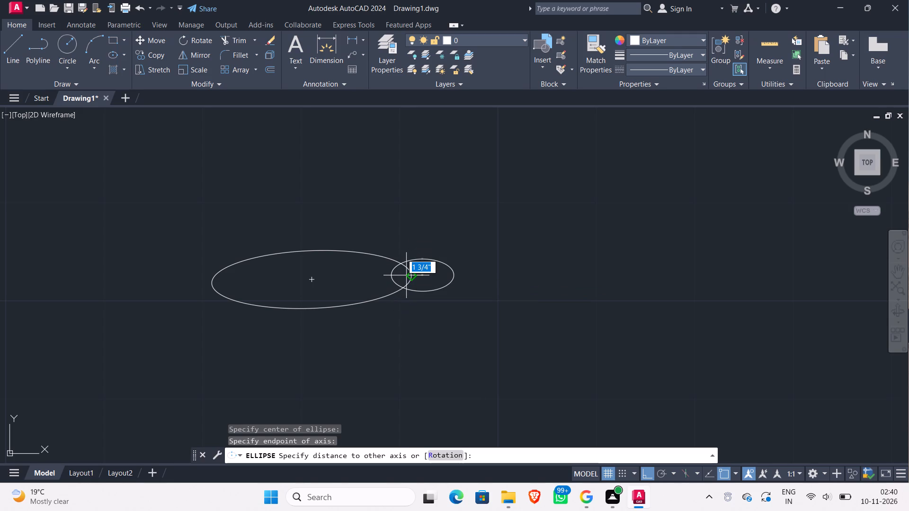
click(406, 275)
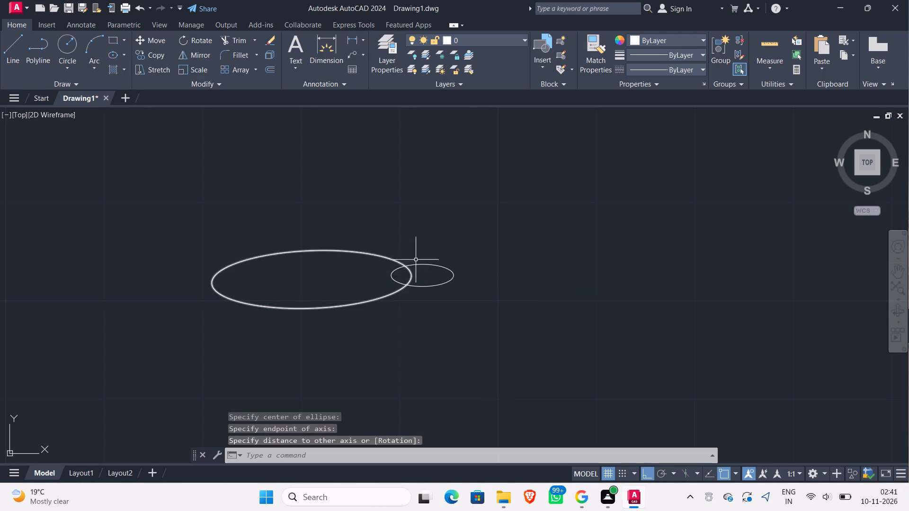
Draw a three-point arc from the head ellipse's top quadrant, with its second point about 3 1/2" away at 120°.
scroll(419, 250, down, 3)
middle_click(423, 264)
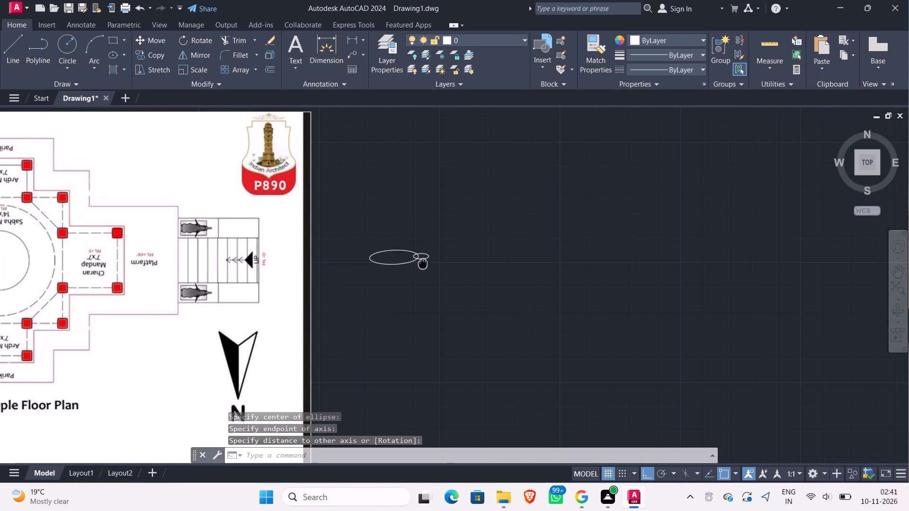
scroll(423, 264, up, 1)
middle_click(423, 264)
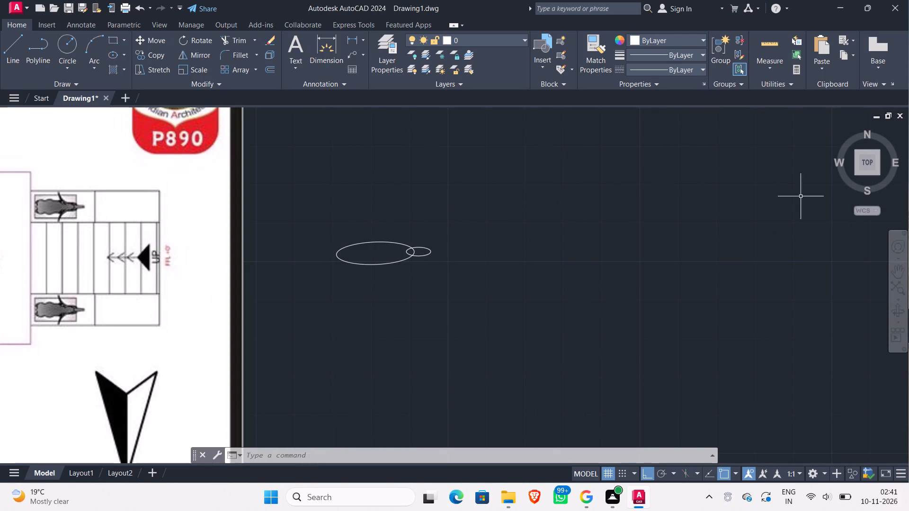
scroll(369, 224, down, 2)
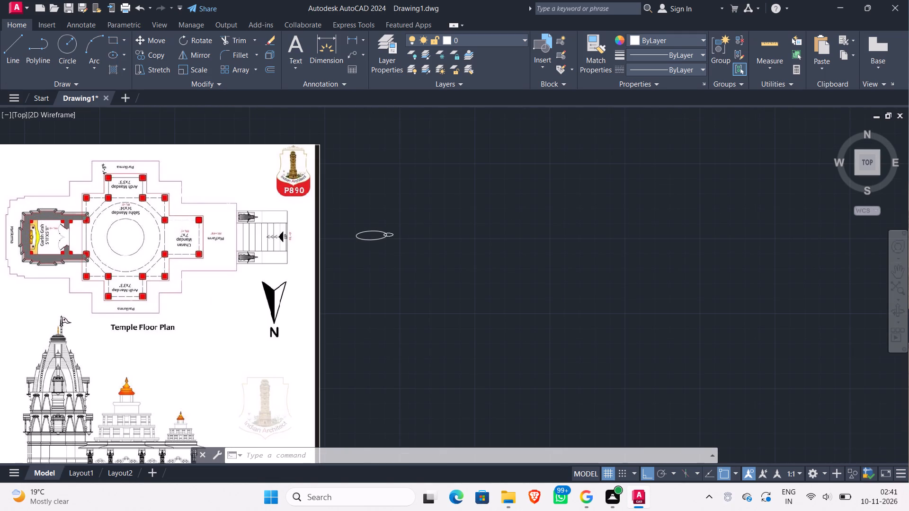
scroll(228, 203, up, 2)
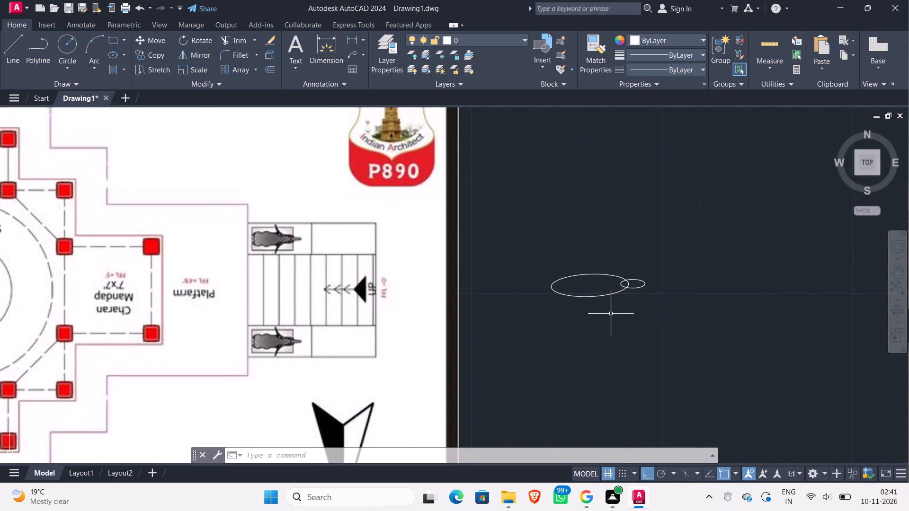
middle_drag(609, 314, 558, 307)
scroll(558, 307, down, 1)
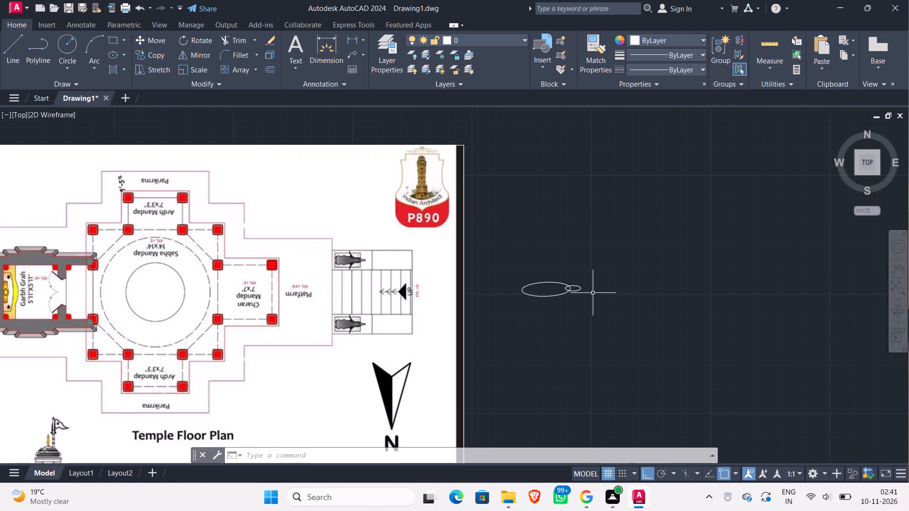
scroll(573, 287, up, 2)
scroll(573, 287, down, 1)
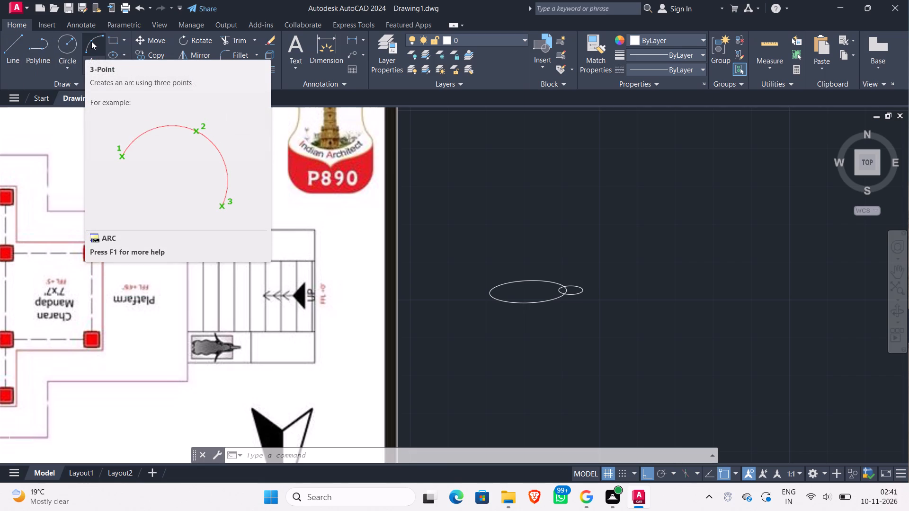
click(91, 41)
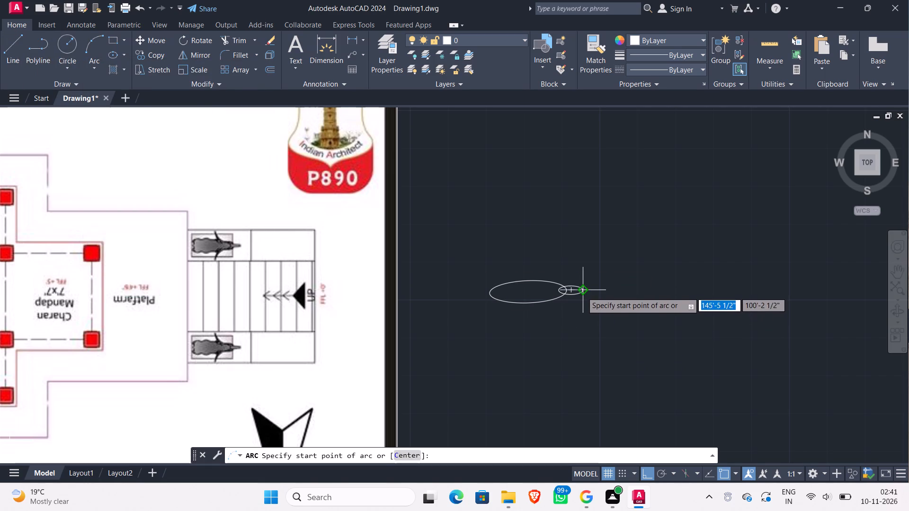
scroll(582, 291, up, 2)
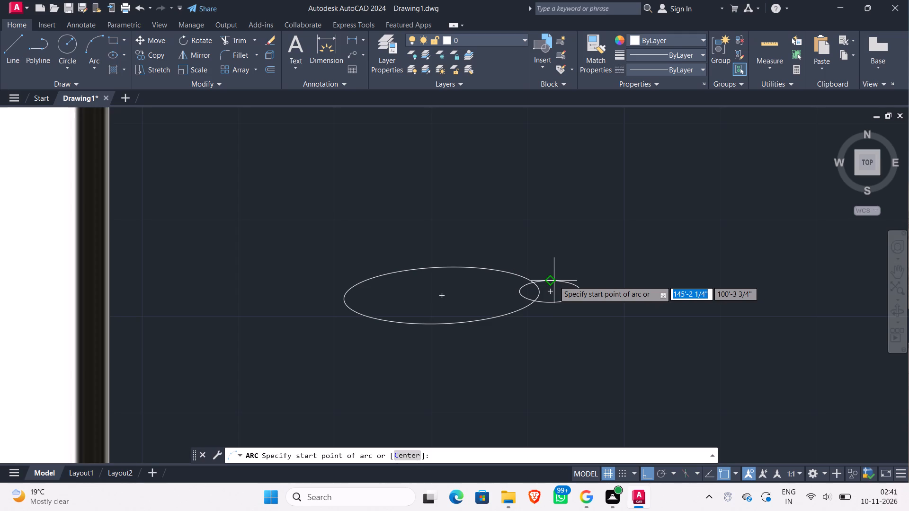
click(554, 281)
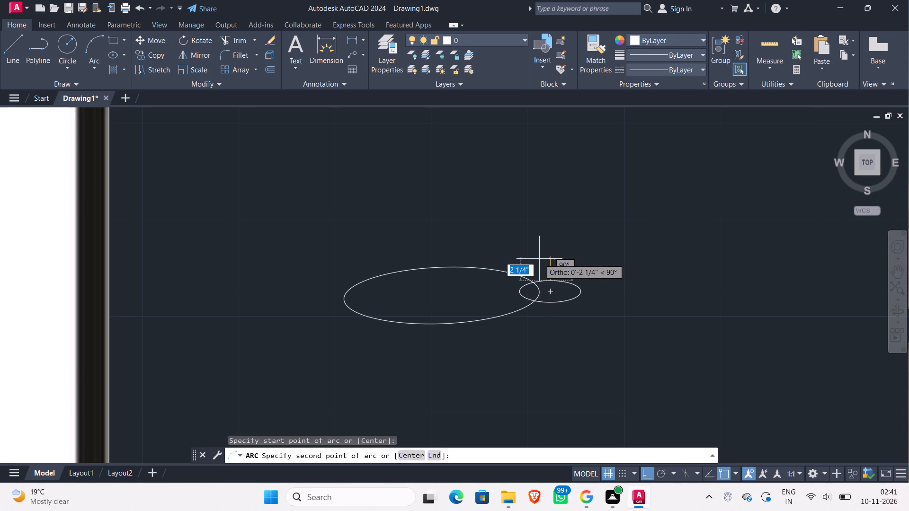
key(F8)
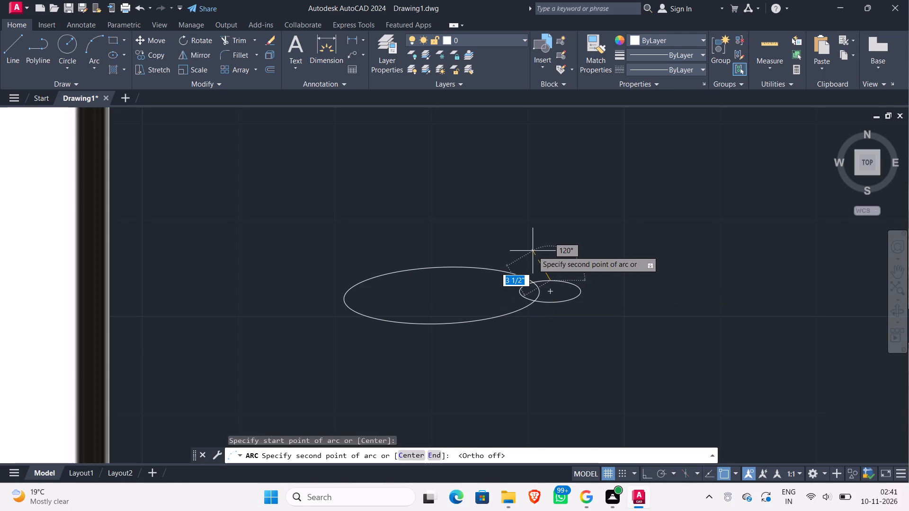
click(533, 251)
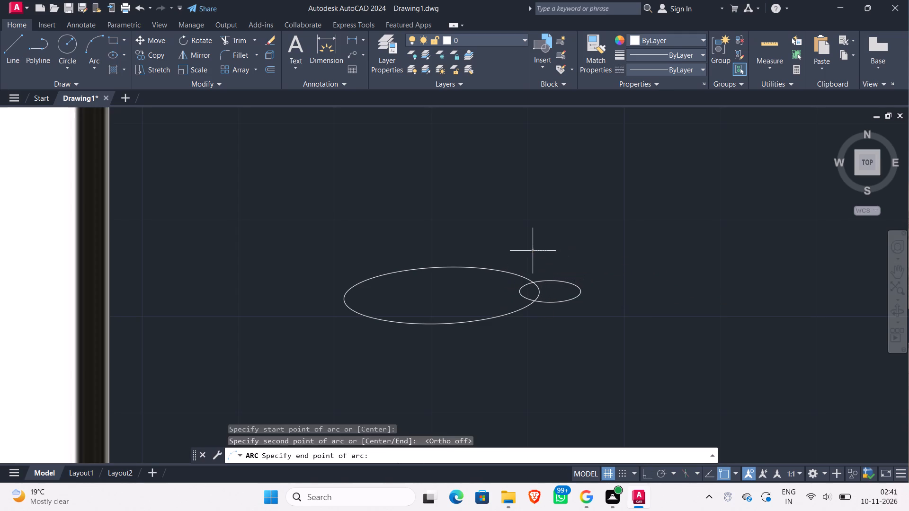
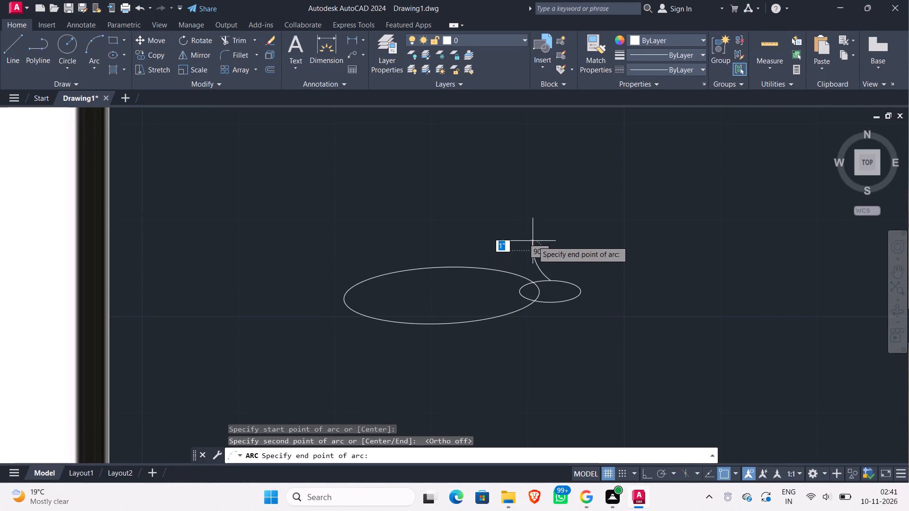
Finish the three-point arc above the head ellipse with its end point about 1" above the second point.
click(533, 241)
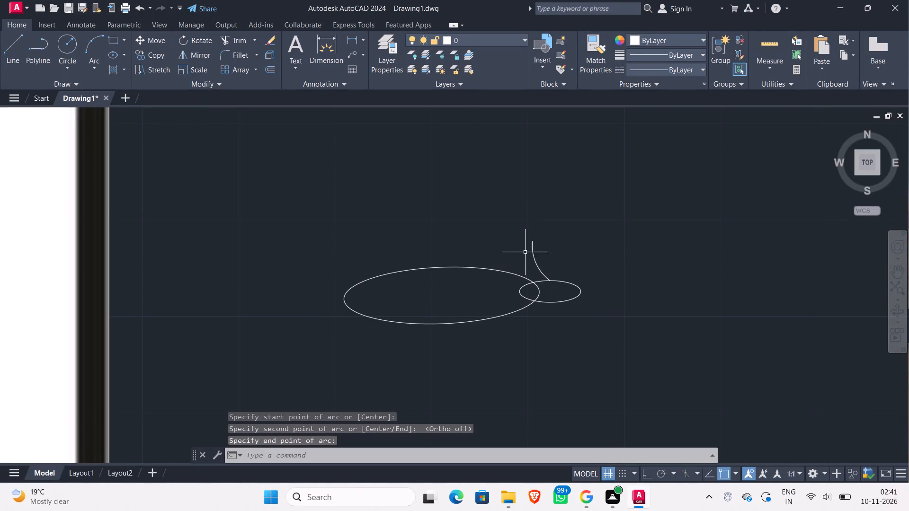
Draw a three-point arc from the head ellipse's upper edge through the first arc's tip, ending about 5 3/4" beyond the tip.
click(97, 41)
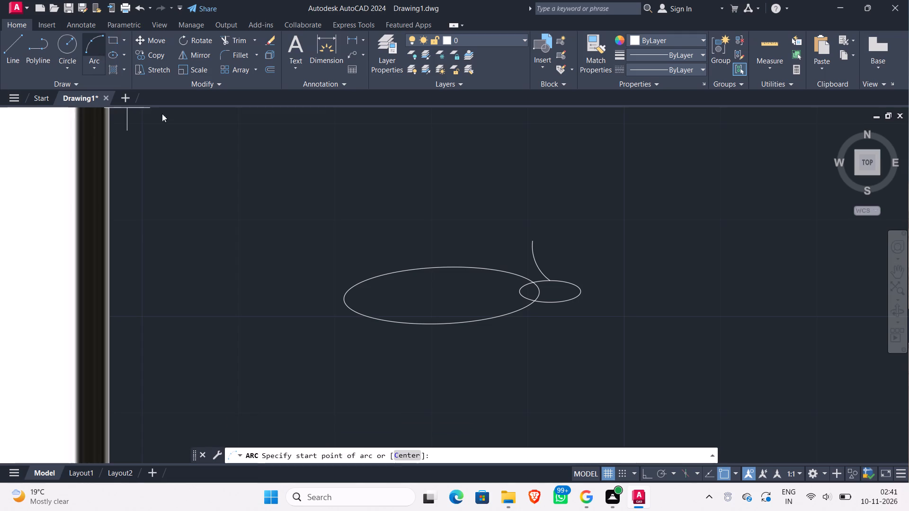
scroll(539, 281, up, 2)
click(532, 279)
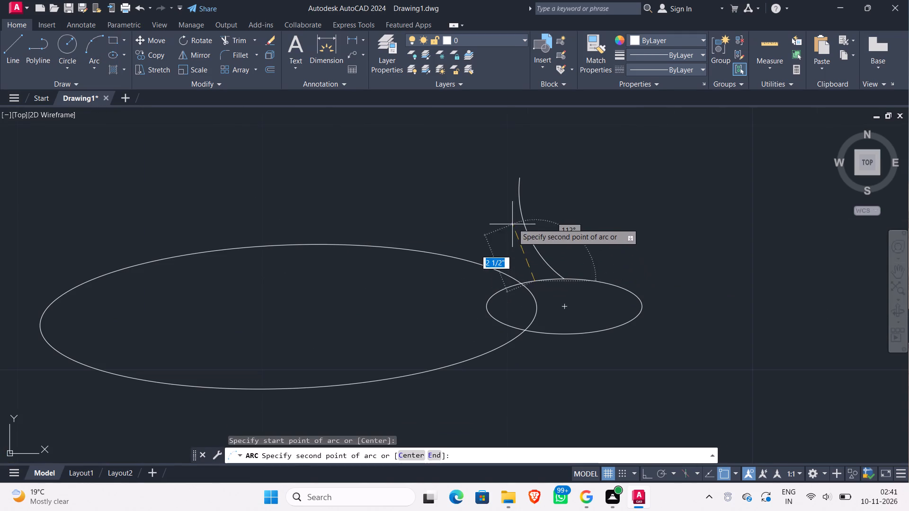
click(518, 179)
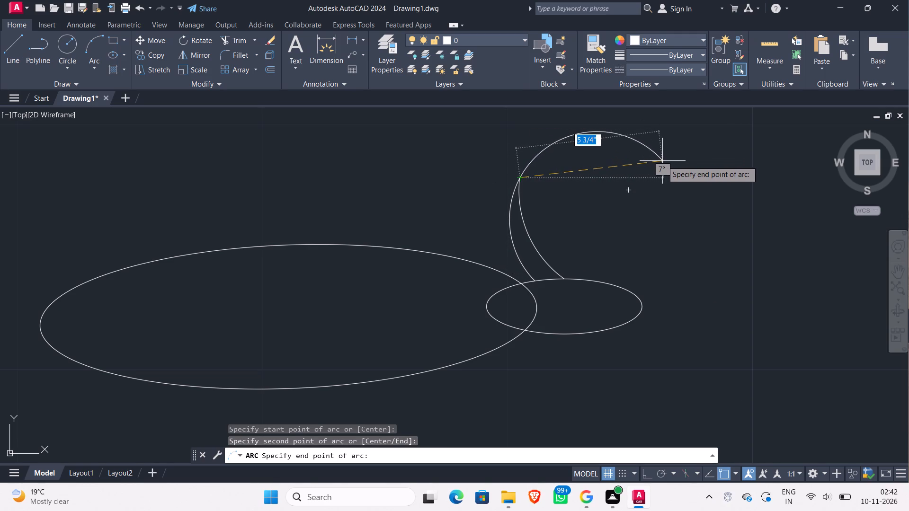
click(663, 175)
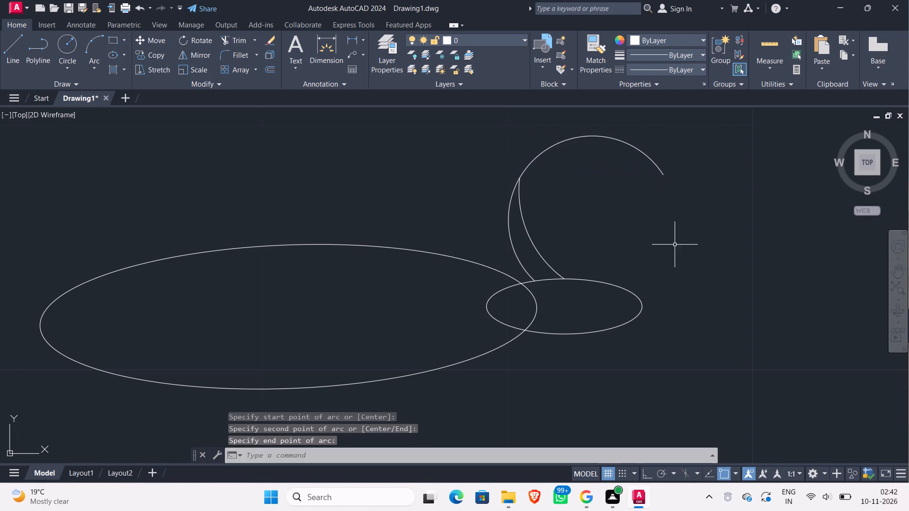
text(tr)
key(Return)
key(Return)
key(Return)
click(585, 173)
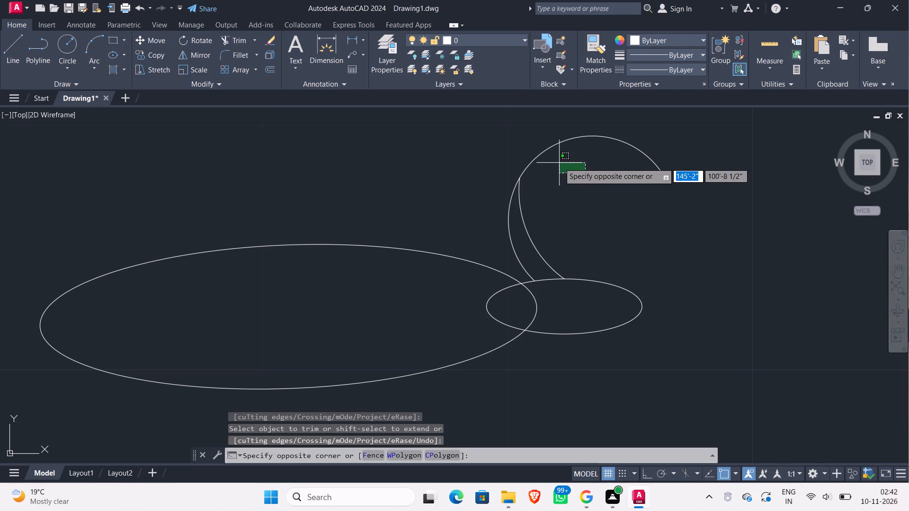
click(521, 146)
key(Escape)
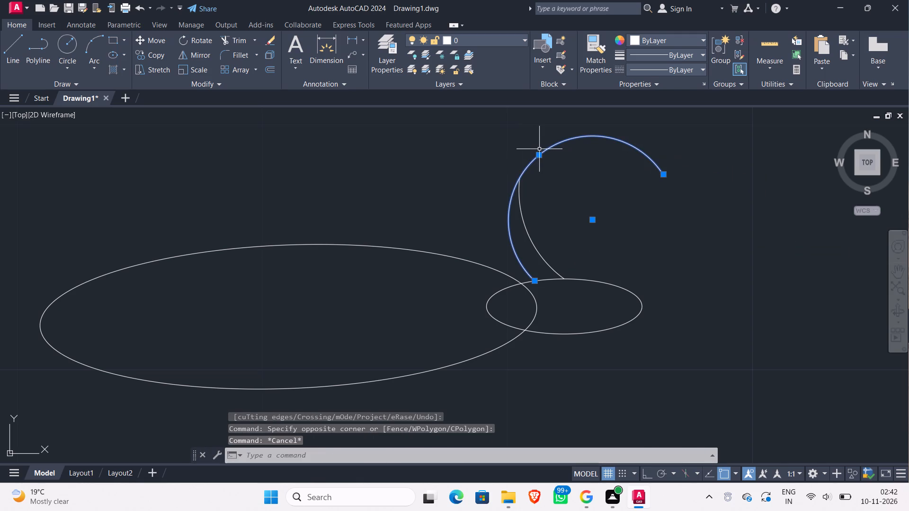
Trim the part of the second arc that runs beyond the first arc's tip, leaving a pointed ear shape.
text(tr)
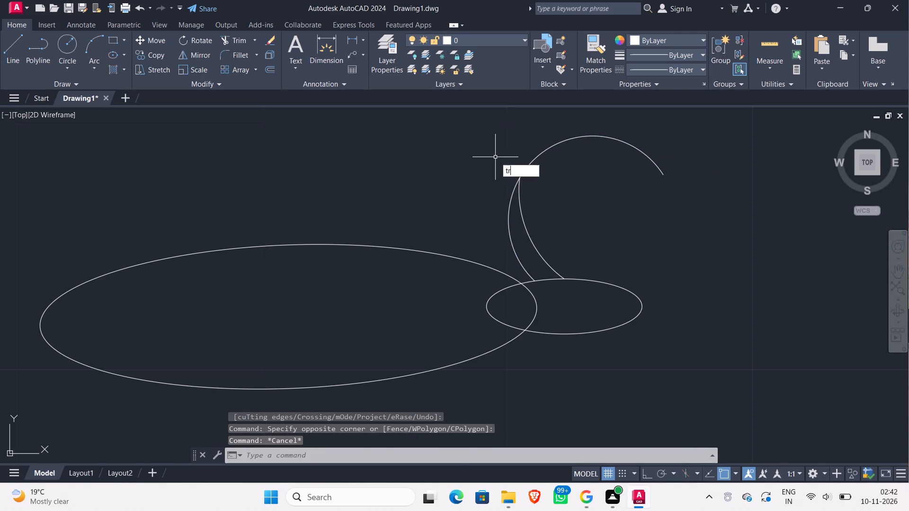
key(Return)
key(Return)
click(537, 166)
click(520, 150)
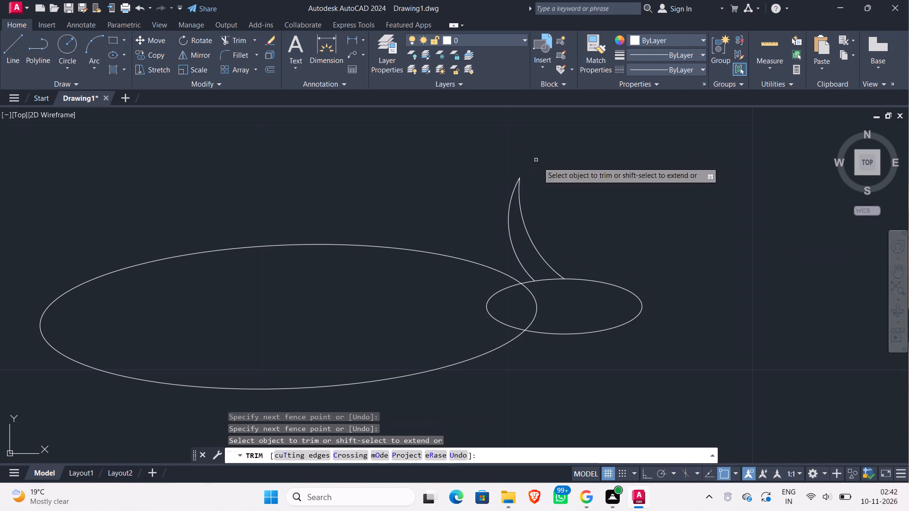
scroll(597, 199, down, 3)
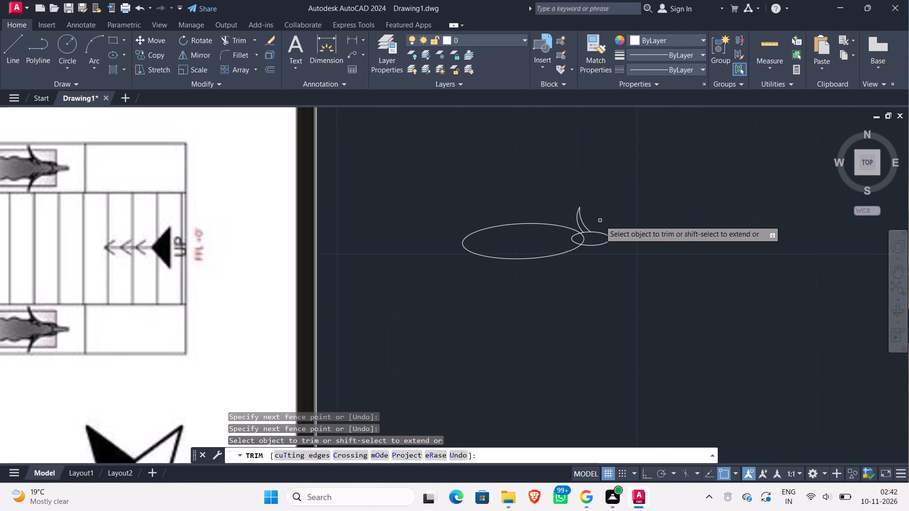
scroll(609, 251, down, 1)
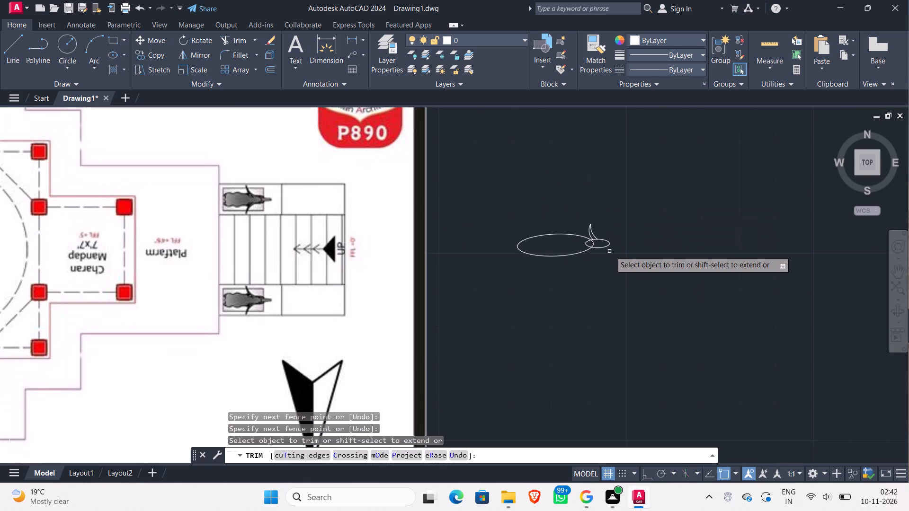
scroll(614, 248, up, 3)
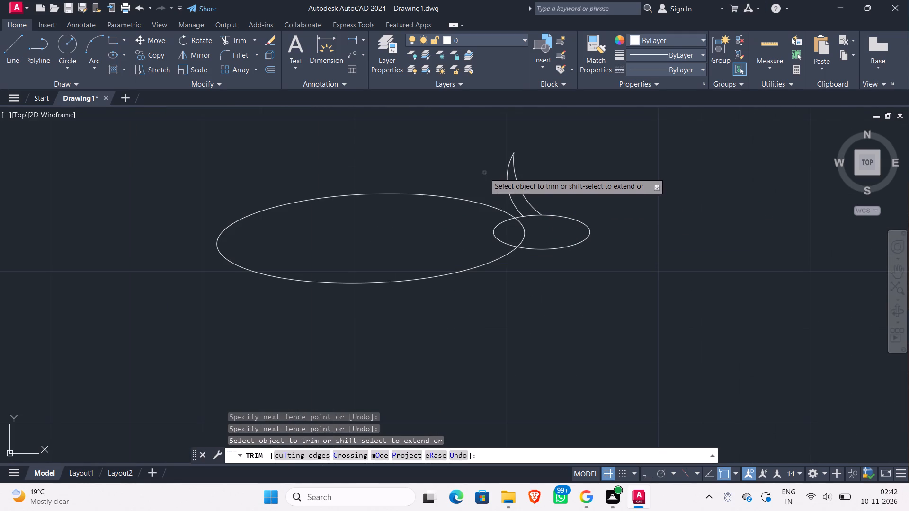
key(Escape)
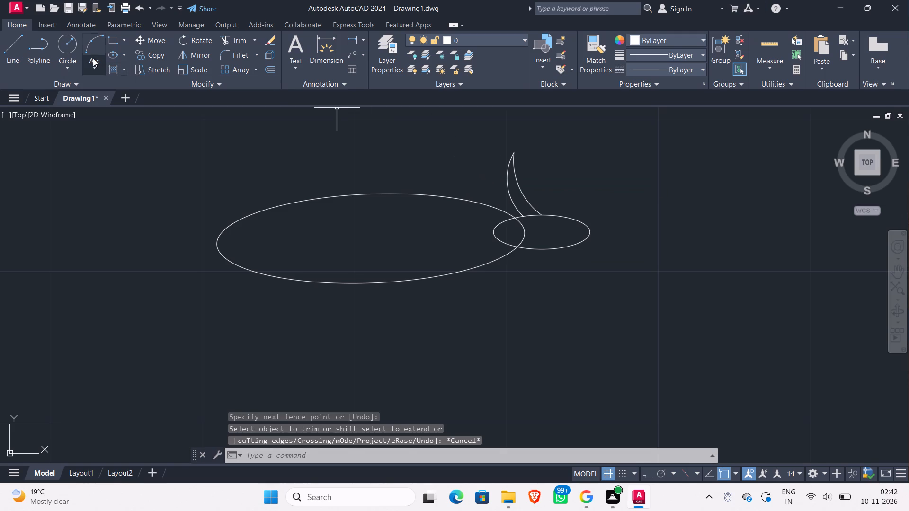
Draw a three-point arc from the upper crossing of the body and head ellipses, second point about 4" away at 97°, ending at the ear tip.
click(88, 39)
scroll(460, 214, up, 1)
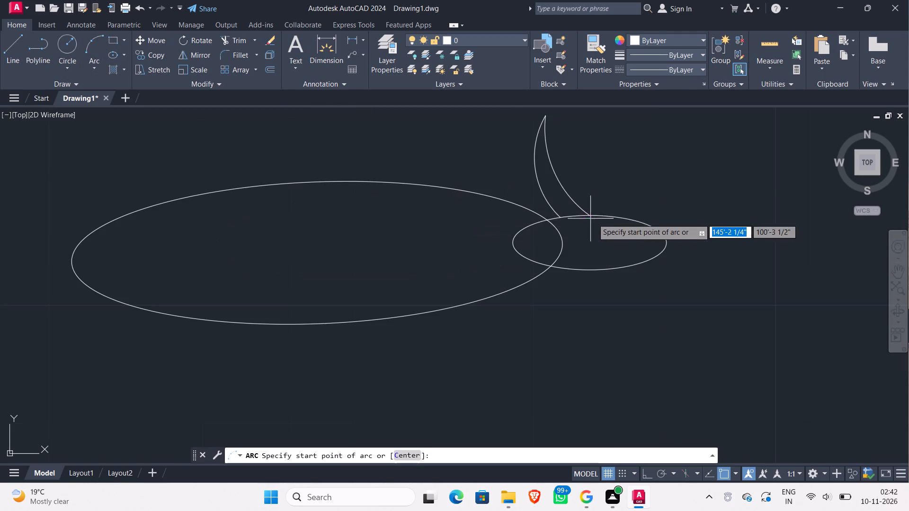
scroll(558, 213, up, 1)
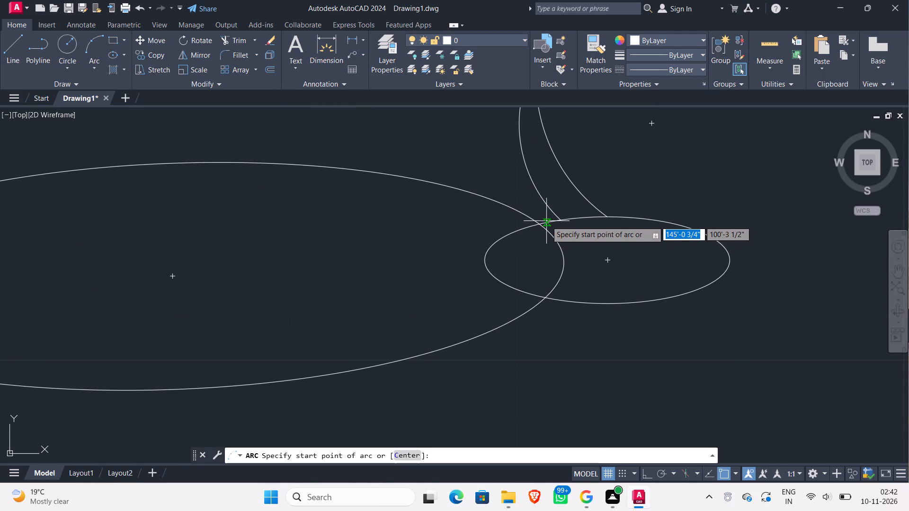
click(546, 221)
middle_drag(482, 161, 496, 224)
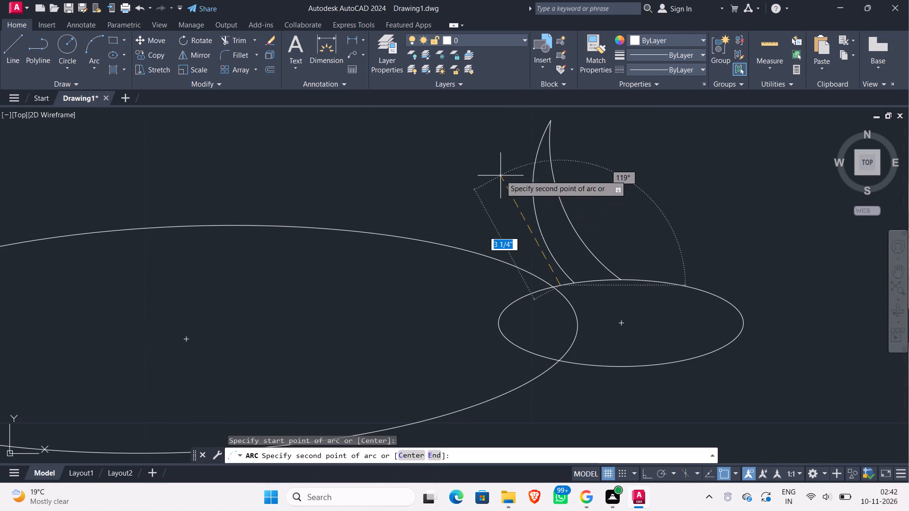
click(541, 131)
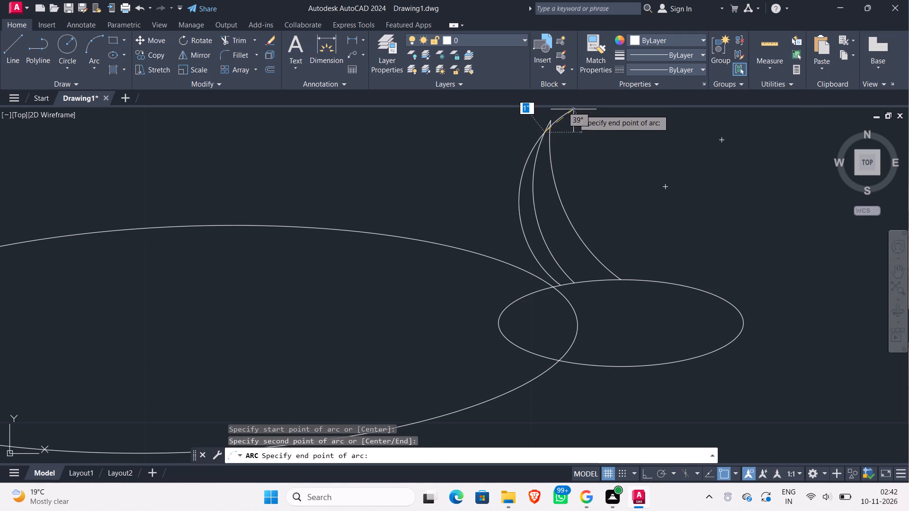
click(550, 125)
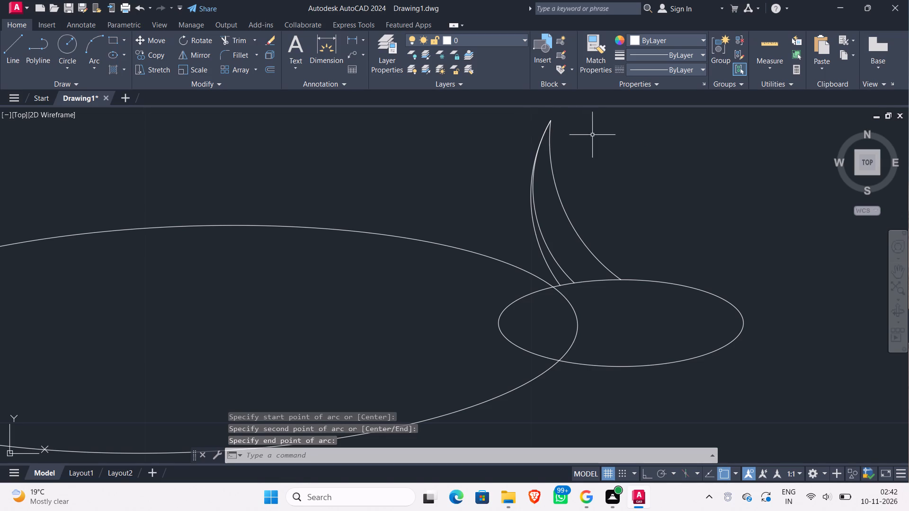
Draw a nearly horizontal line about 5" long outward from the head ellipse's right end, just above its centreline.
scroll(616, 203, down, 3)
middle_drag(625, 271, 623, 271)
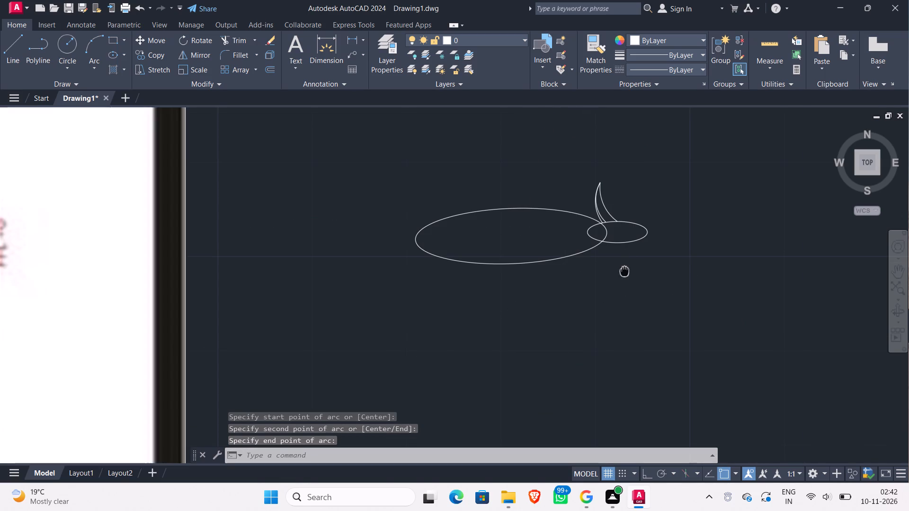
middle_drag(623, 271, 598, 270)
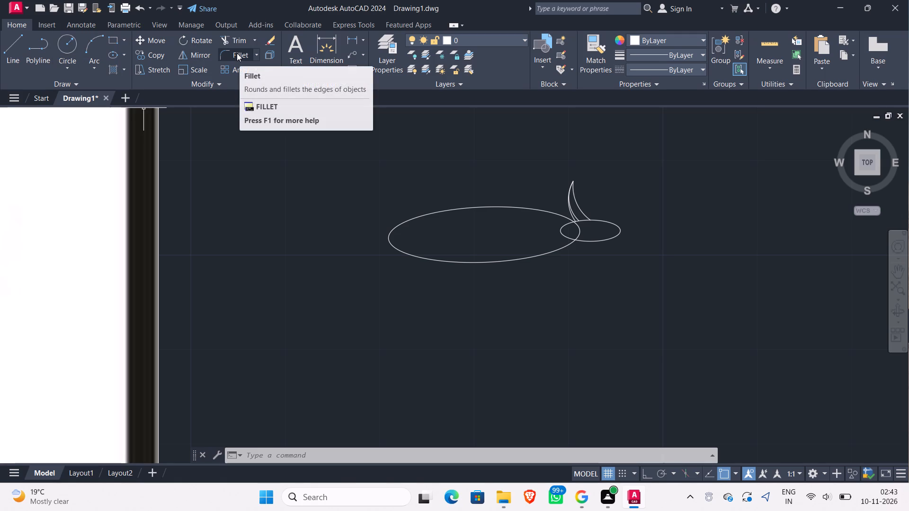
scroll(254, 263, down, 2)
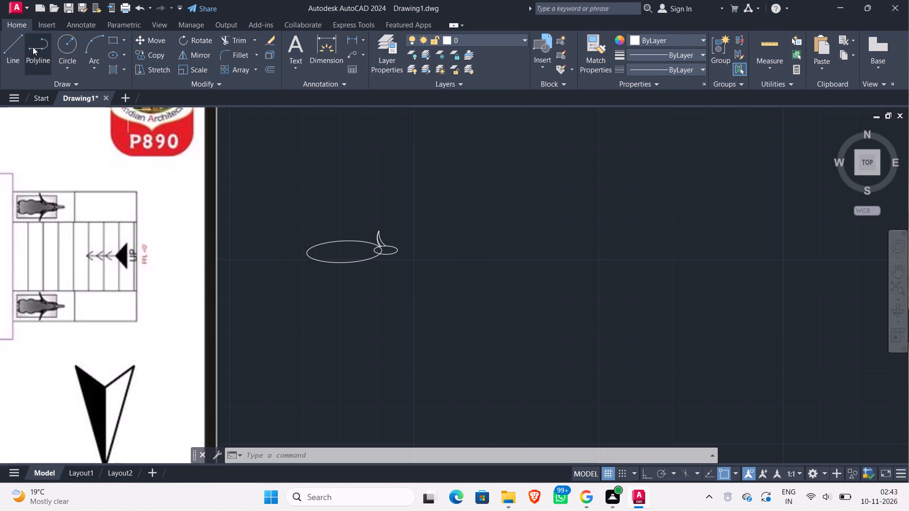
click(10, 43)
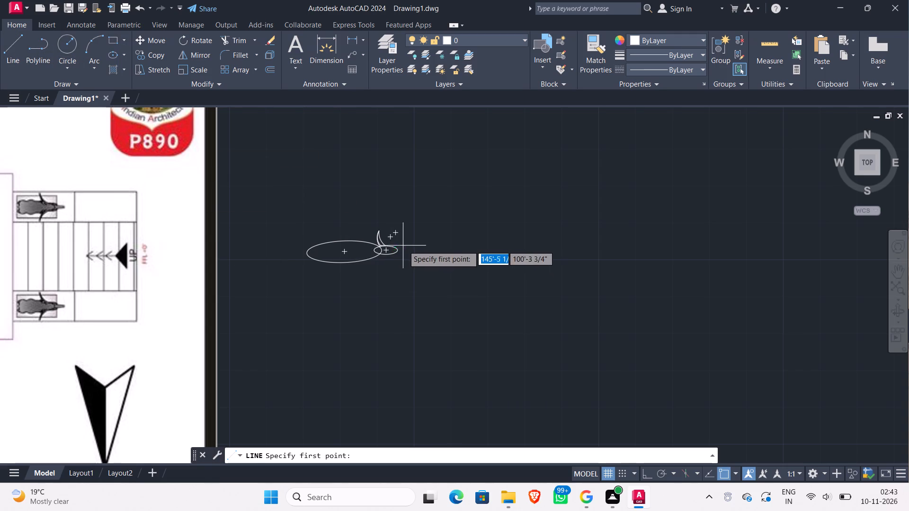
scroll(405, 250, up, 4)
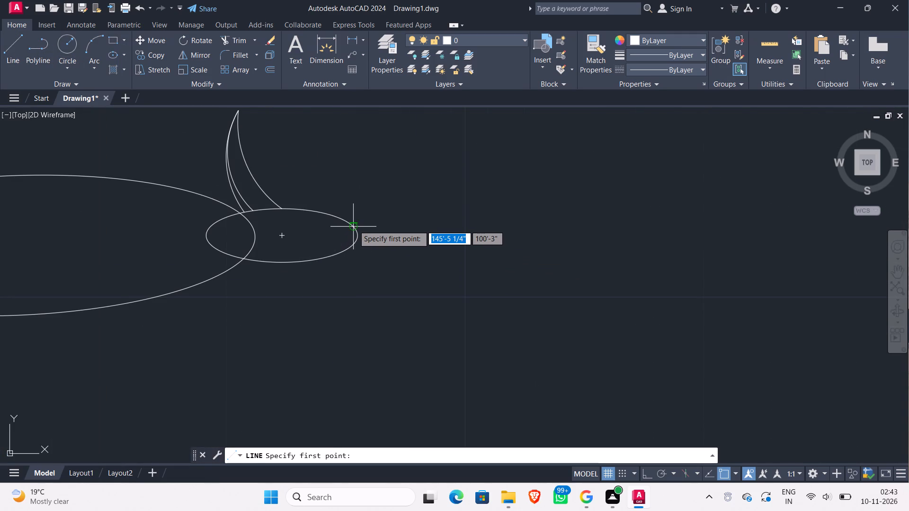
click(354, 225)
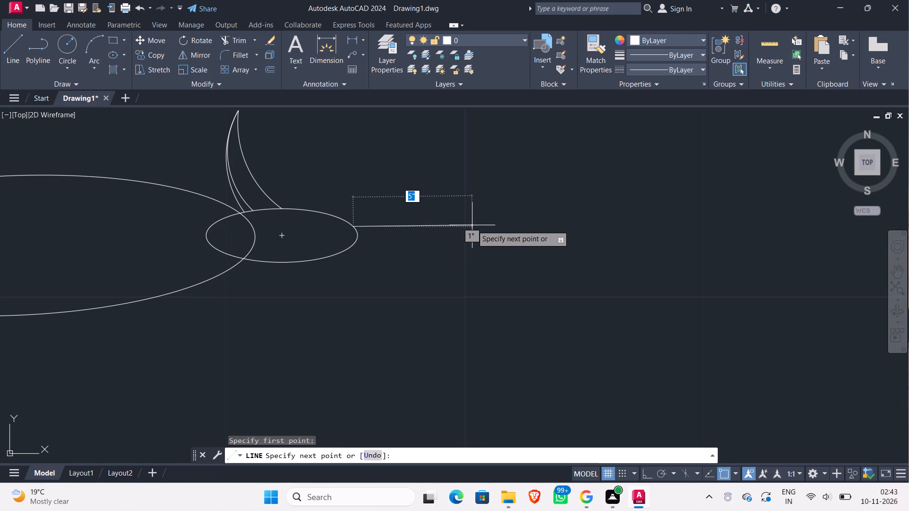
click(474, 225)
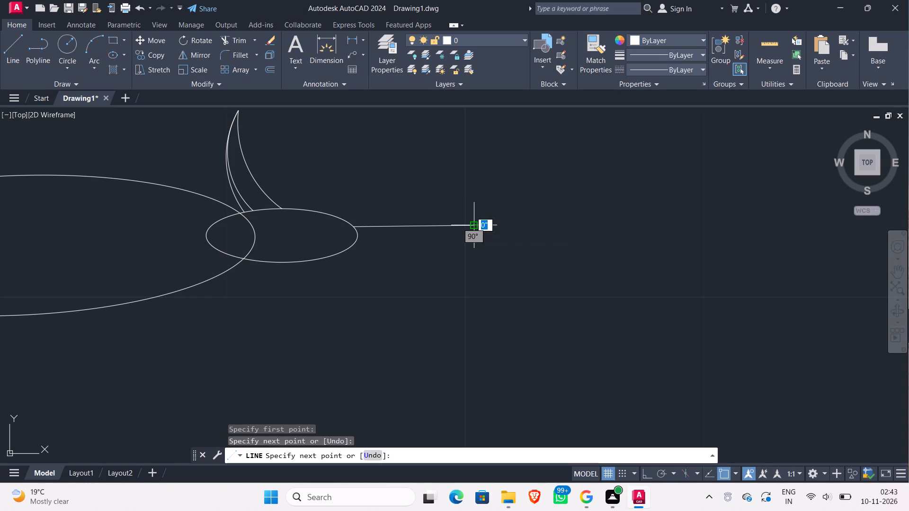
key(Escape)
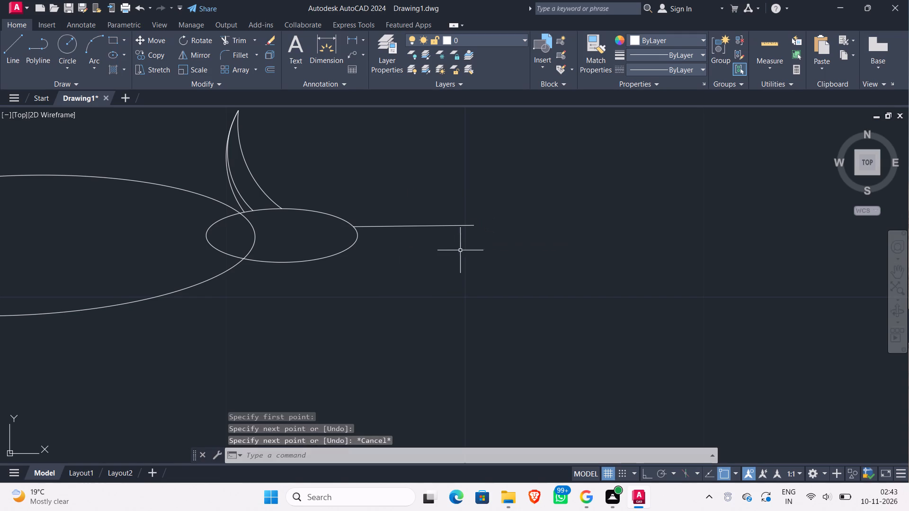
Draw a small three-point arc curving down from the line's outer end, with its second point about 1/2" away and its end about 1/4" further.
click(90, 42)
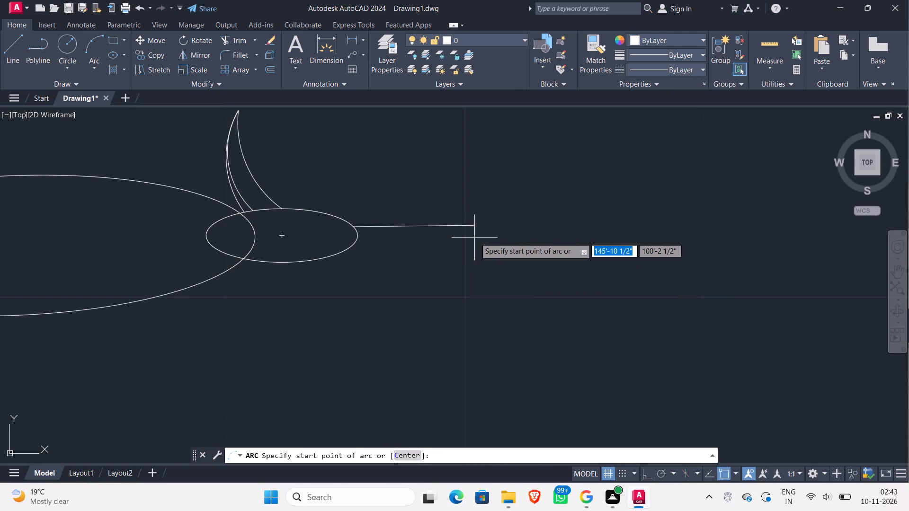
click(475, 225)
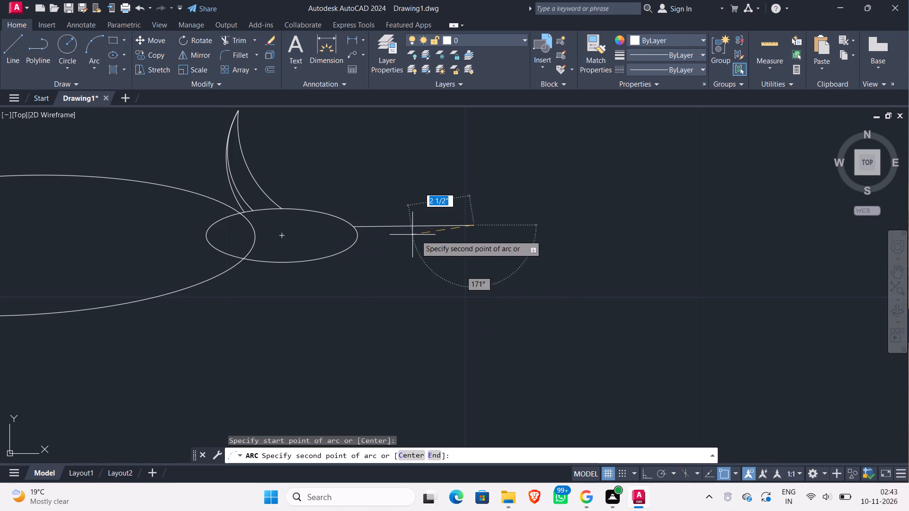
click(481, 233)
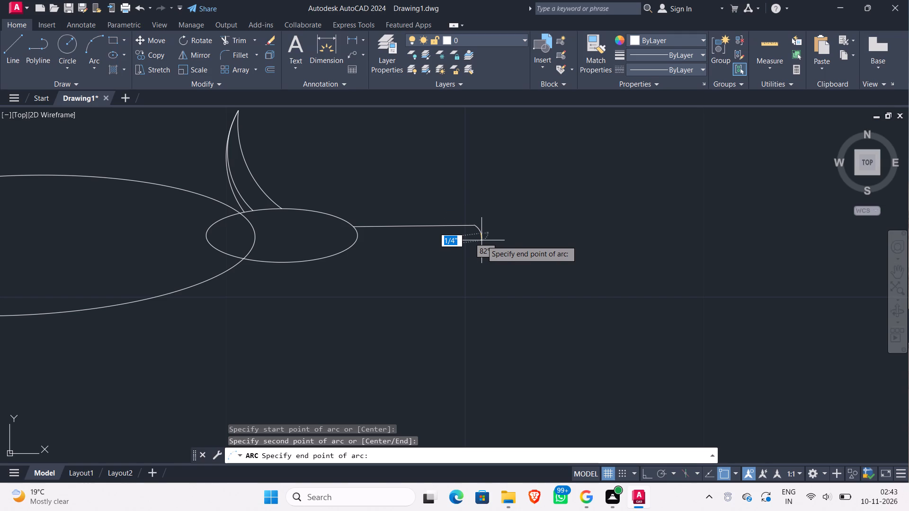
click(481, 240)
Draw a horizontal line about 2'-7" long from the body ellipse's left end, through the head and past the small end arc.
scroll(475, 294, down, 2)
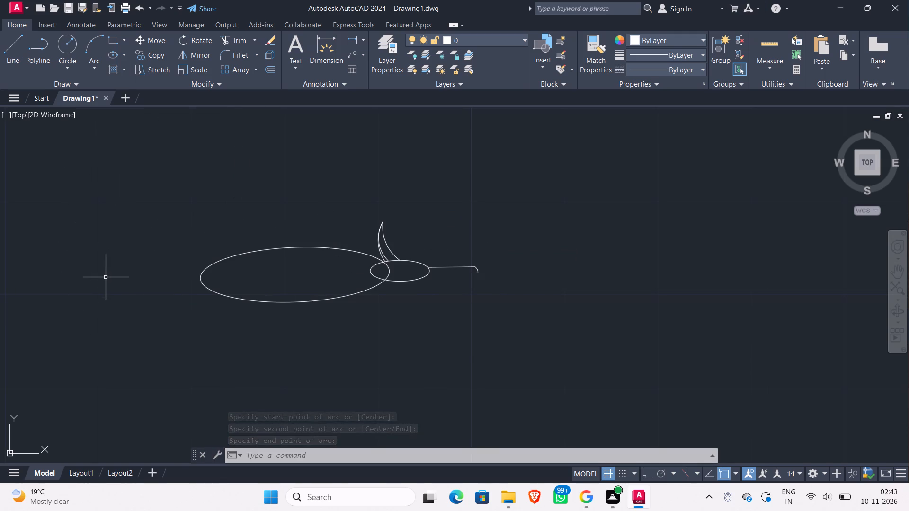
key(l)
key(Return)
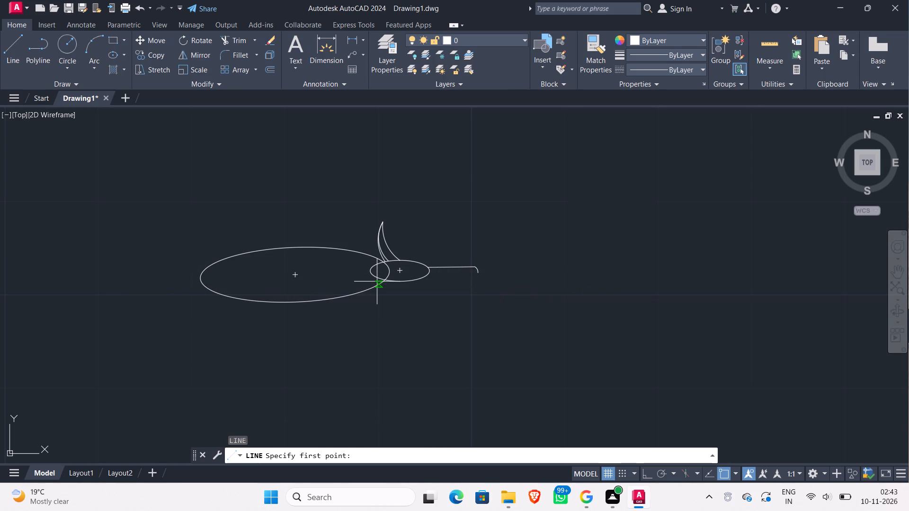
key(F8)
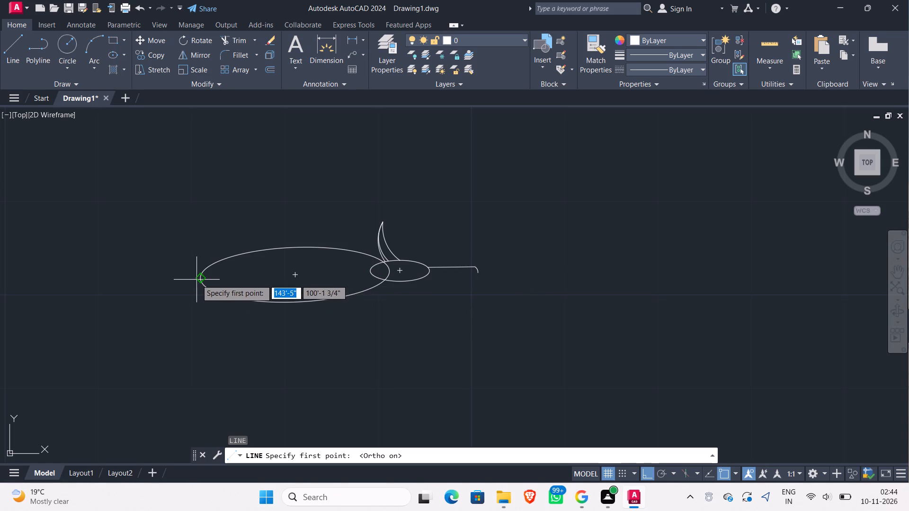
click(198, 280)
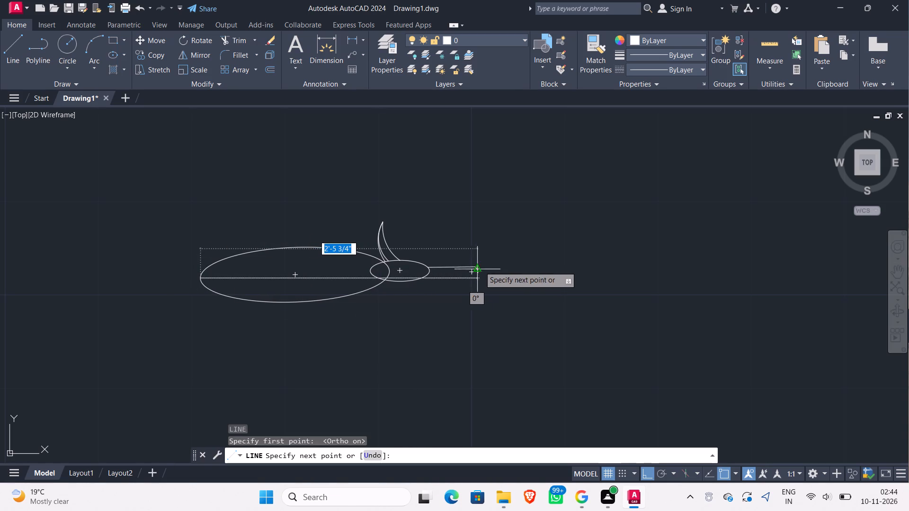
scroll(523, 264, up, 2)
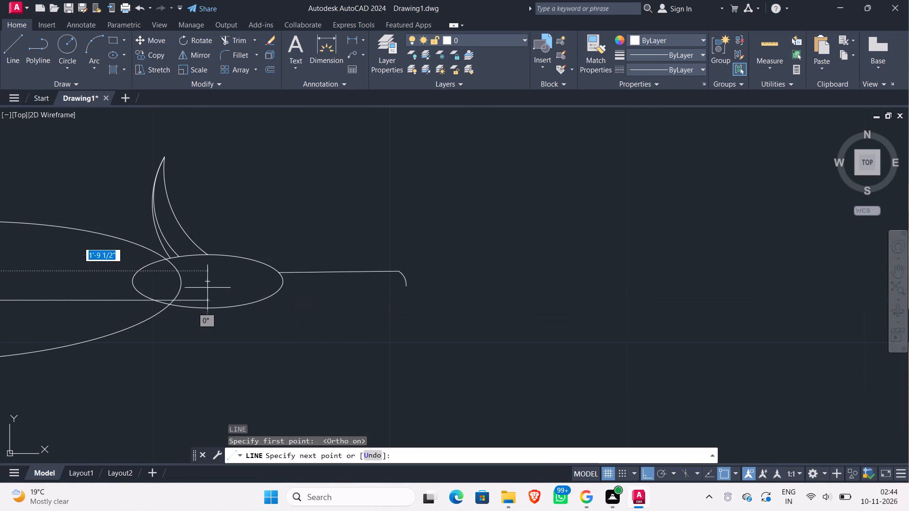
scroll(359, 276, down, 2)
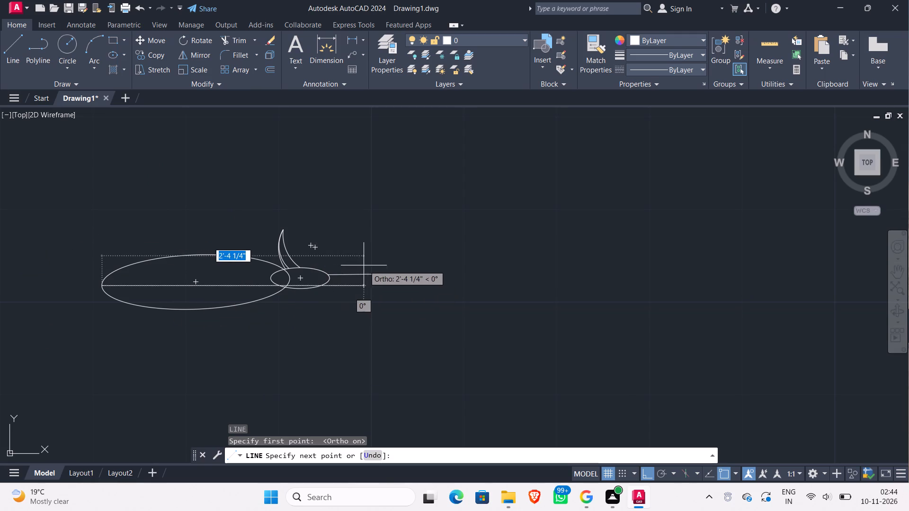
click(391, 257)
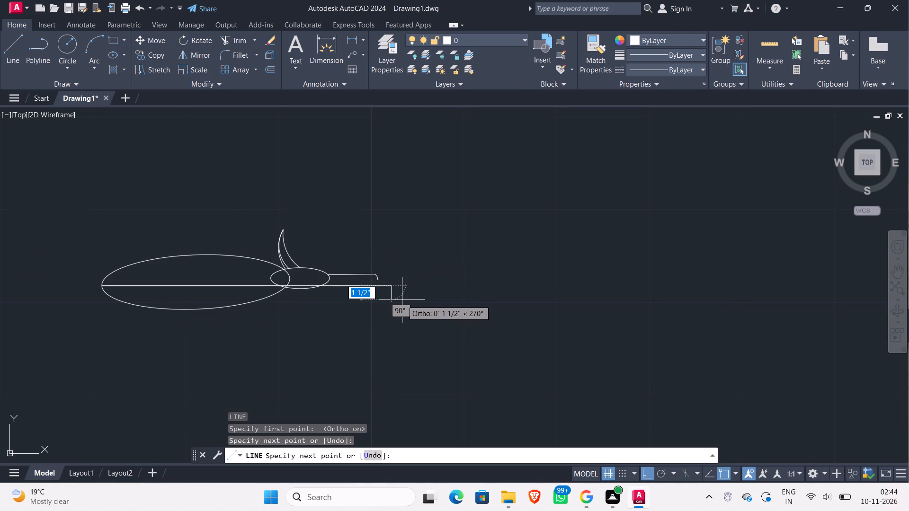
key(Escape)
Trim the lower portions of the body and head ellipses that fall below the horizontal centre line.
text(tr)
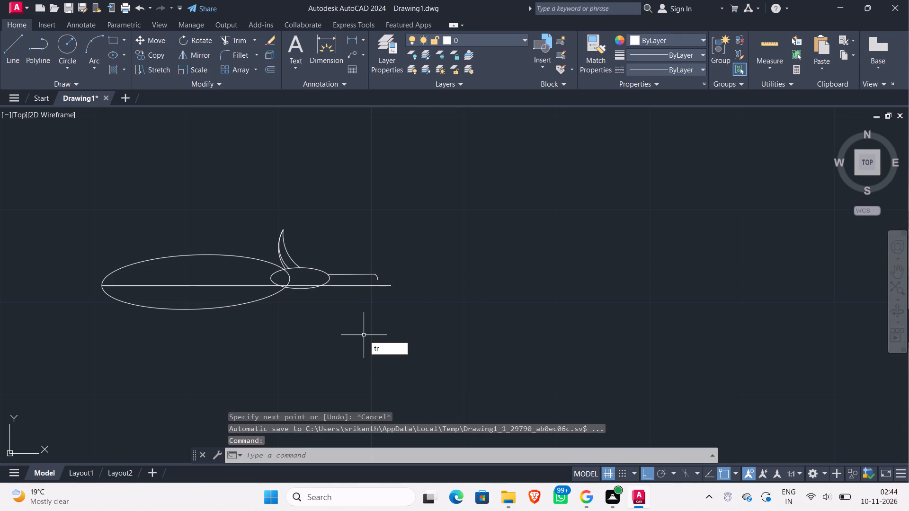
key(Return)
key(Return)
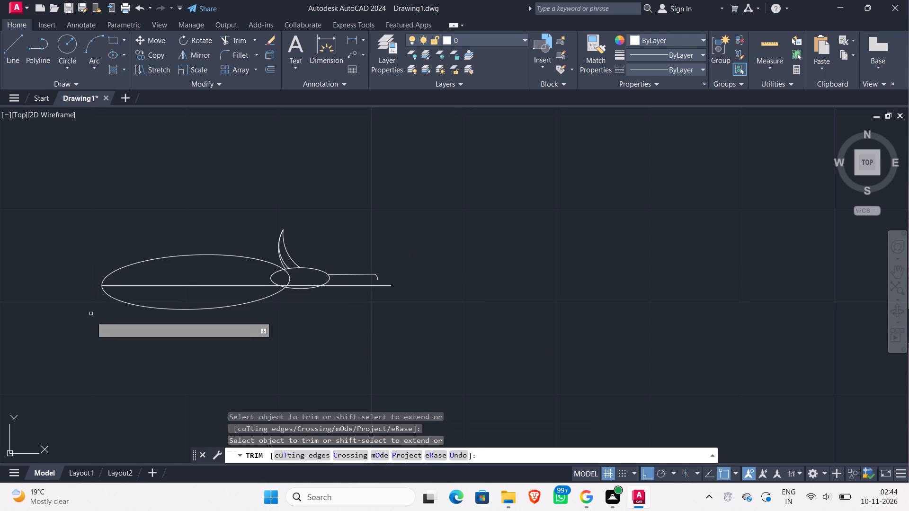
click(102, 296)
click(267, 295)
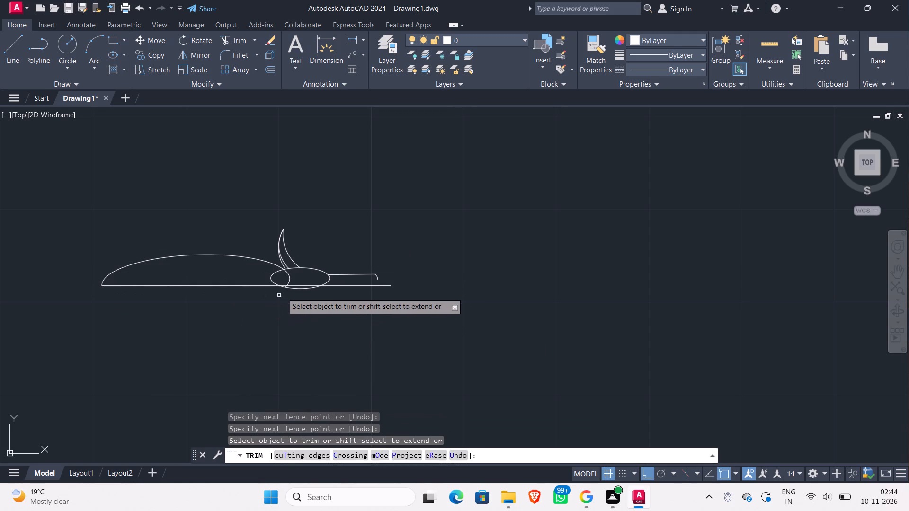
scroll(284, 291, up, 1)
click(279, 287)
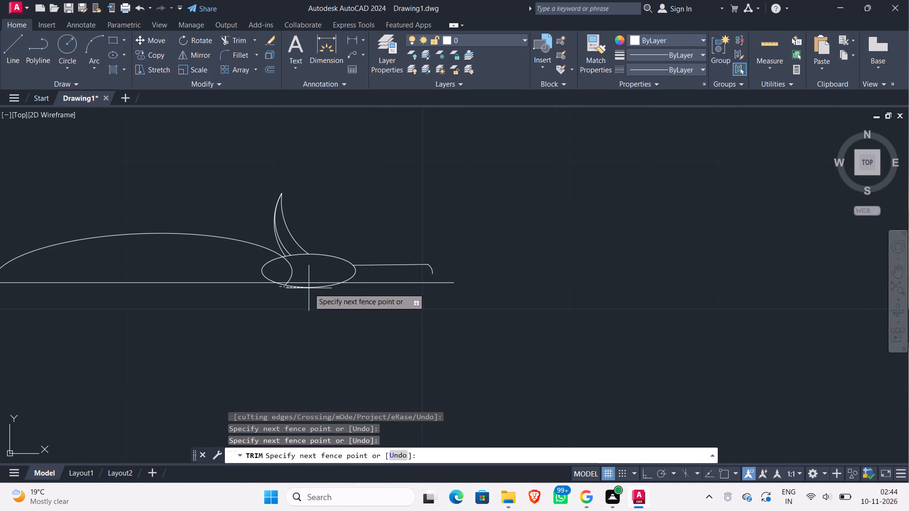
click(313, 286)
scroll(292, 290, up, 1)
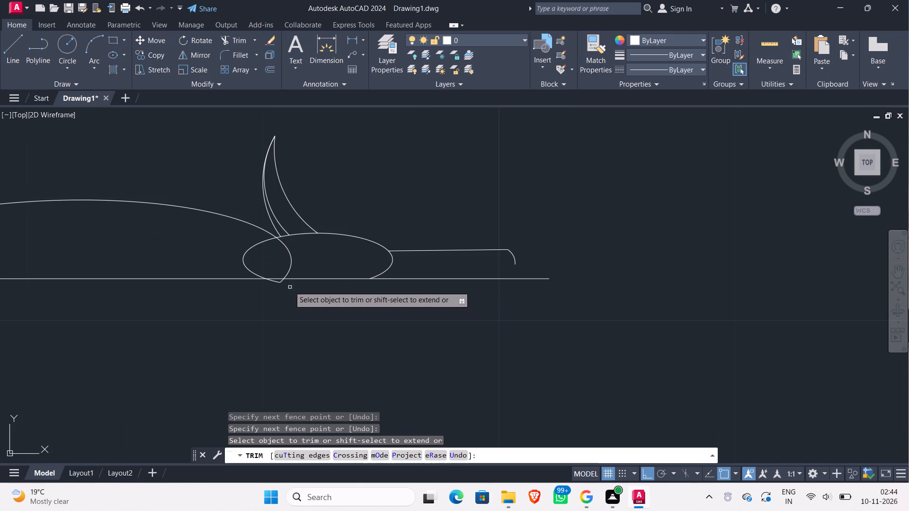
click(289, 284)
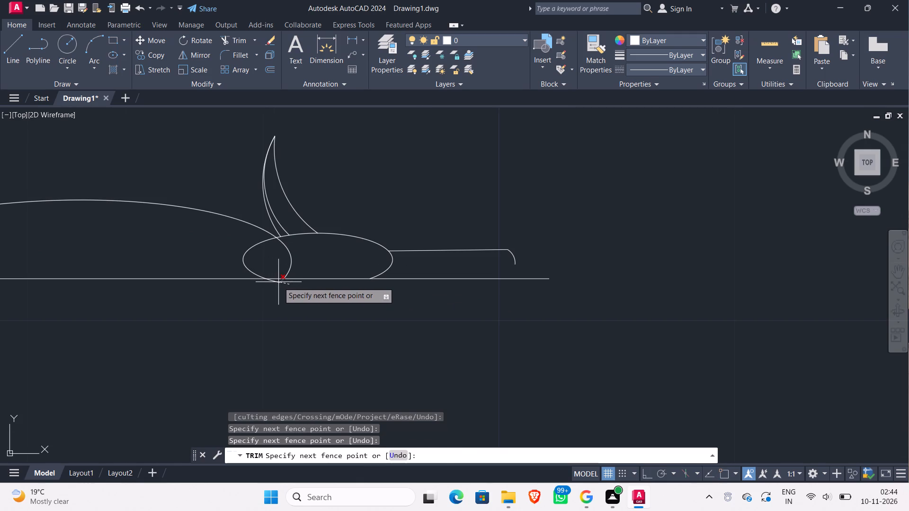
click(278, 282)
scroll(359, 294, down, 2)
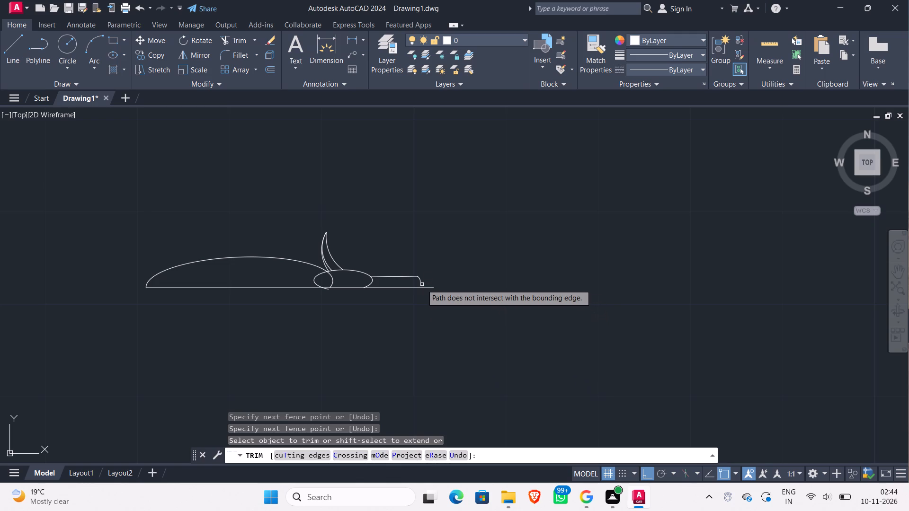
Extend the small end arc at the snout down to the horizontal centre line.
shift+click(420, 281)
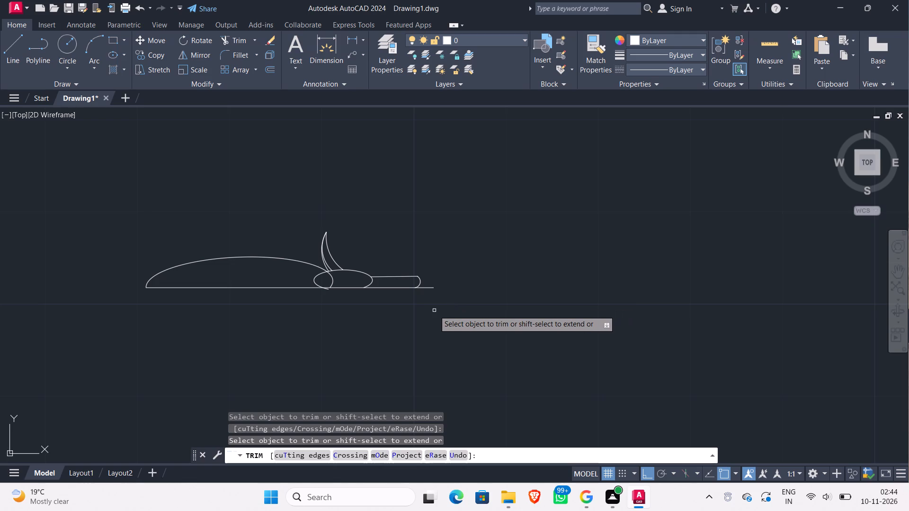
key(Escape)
Mirror the whole half figure about a horizontal axis from the body's left end, keeping the source objects.
click(453, 302)
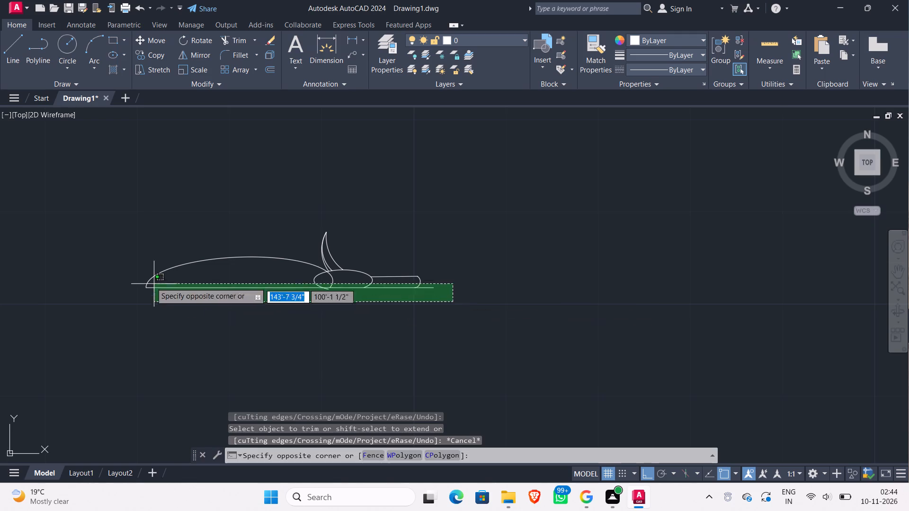
drag(123, 238, 127, 236)
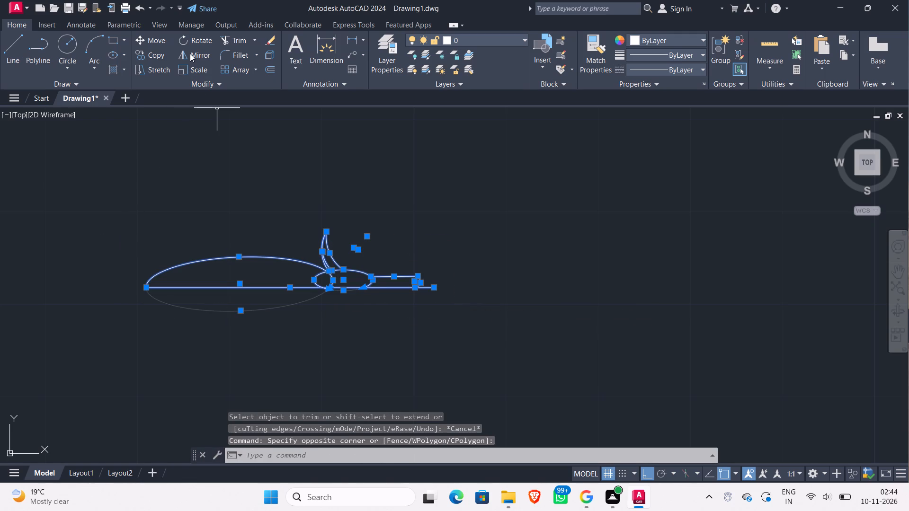
click(190, 53)
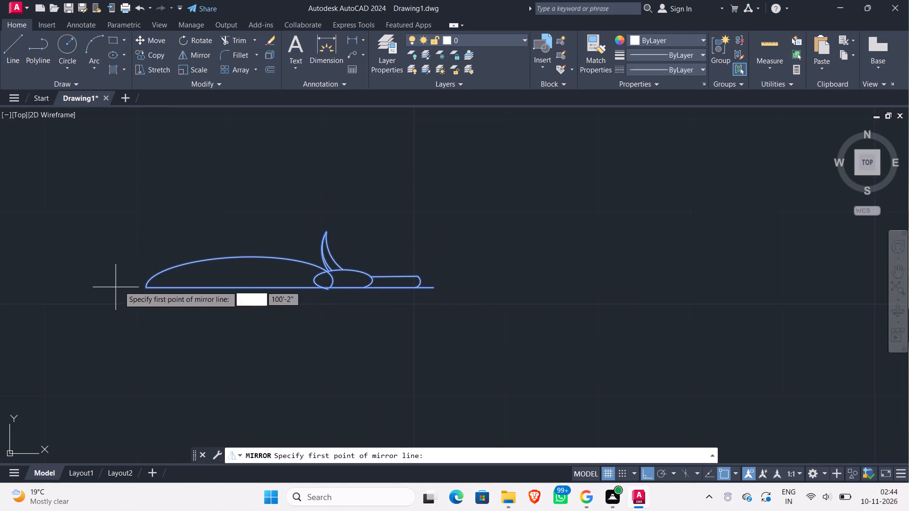
click(148, 286)
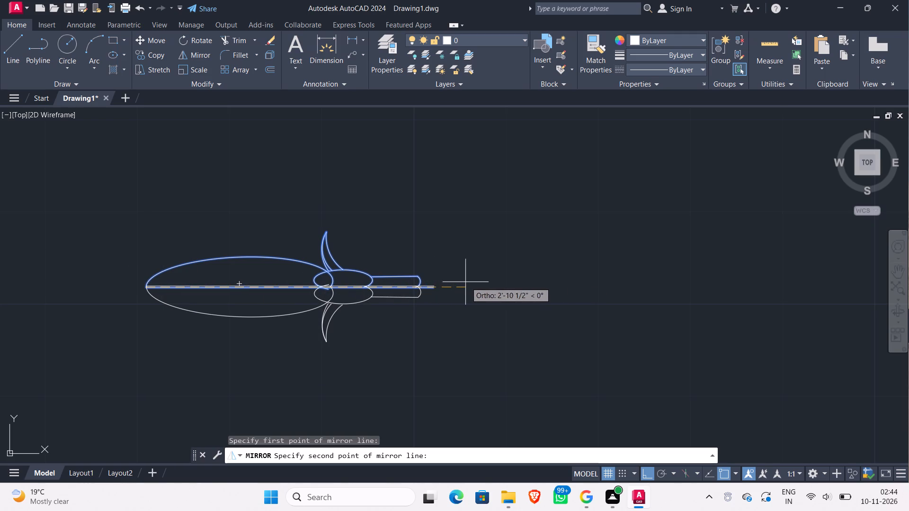
click(479, 282)
drag(510, 322, 479, 282)
key(Escape)
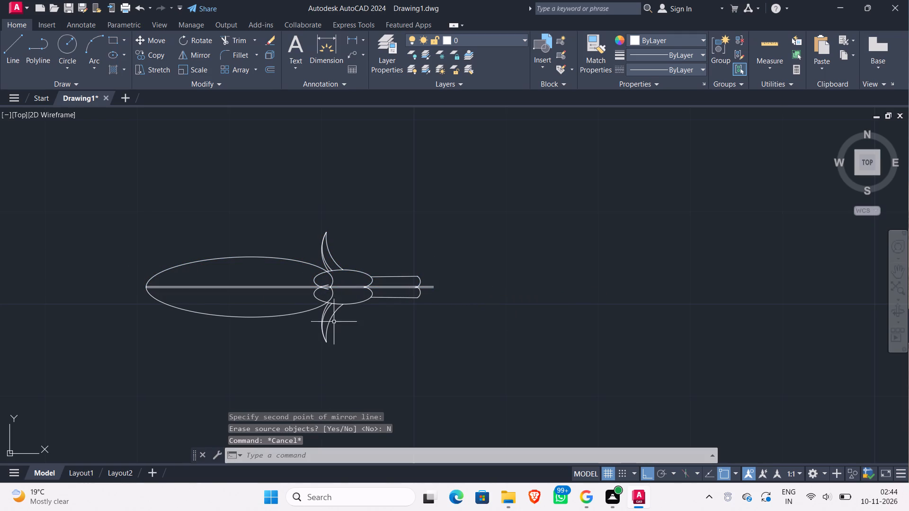
Delete the original and mirrored centre lines running through the figure.
click(241, 302)
click(229, 282)
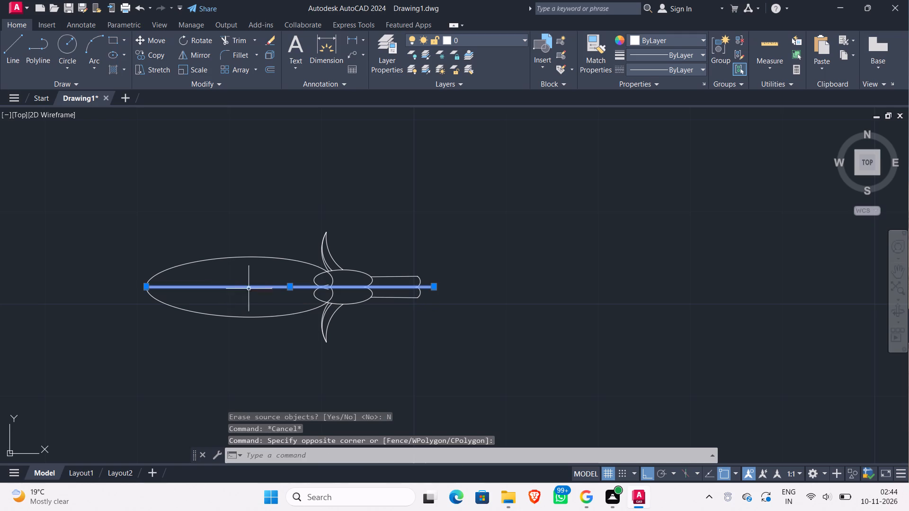
key(Delete)
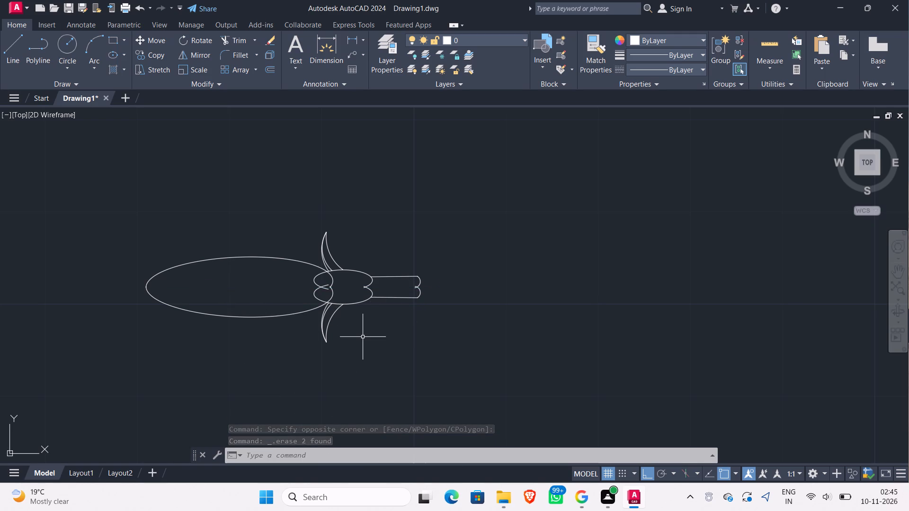
Trim away the head outline's curved ends between the two snout lines, opening the head into the snout.
text(tr)
key(Return)
key(Return)
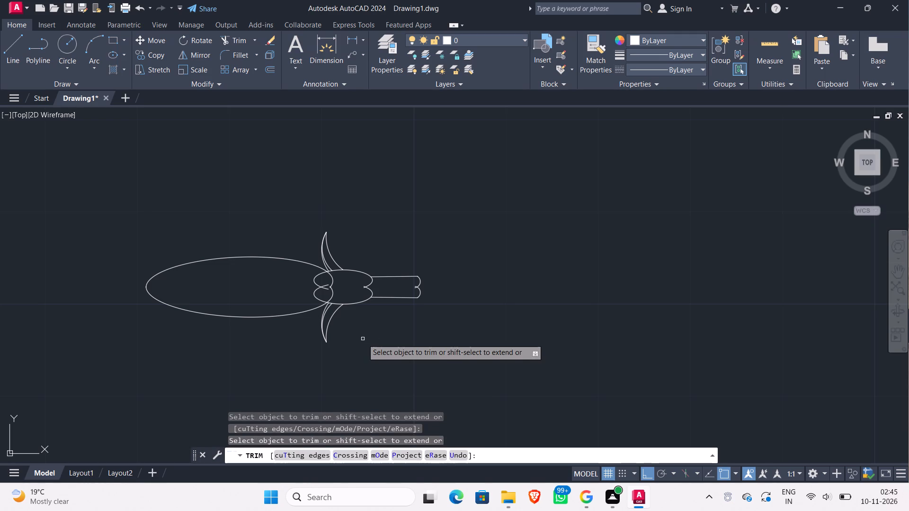
click(369, 284)
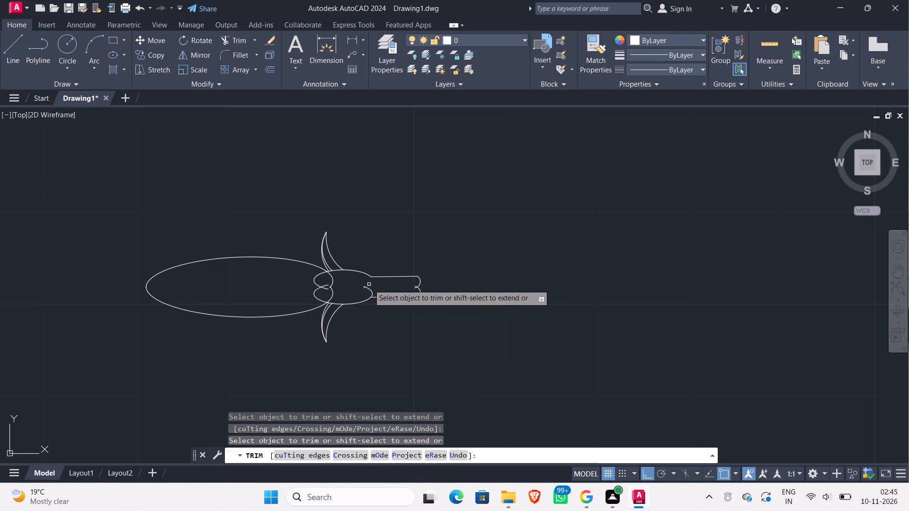
click(371, 291)
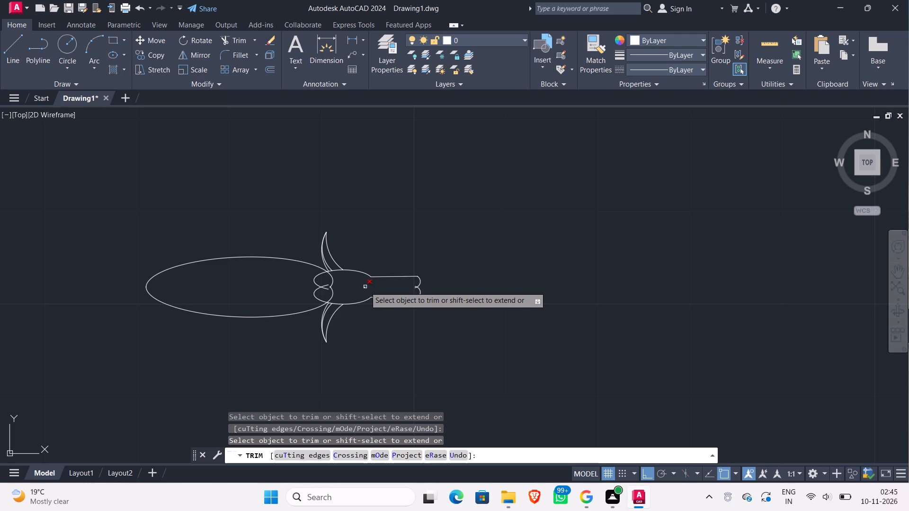
click(365, 287)
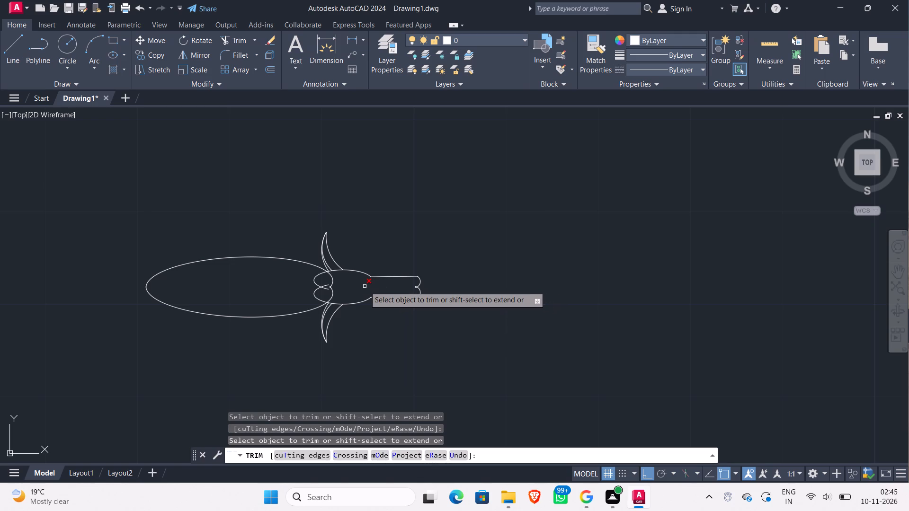
click(364, 286)
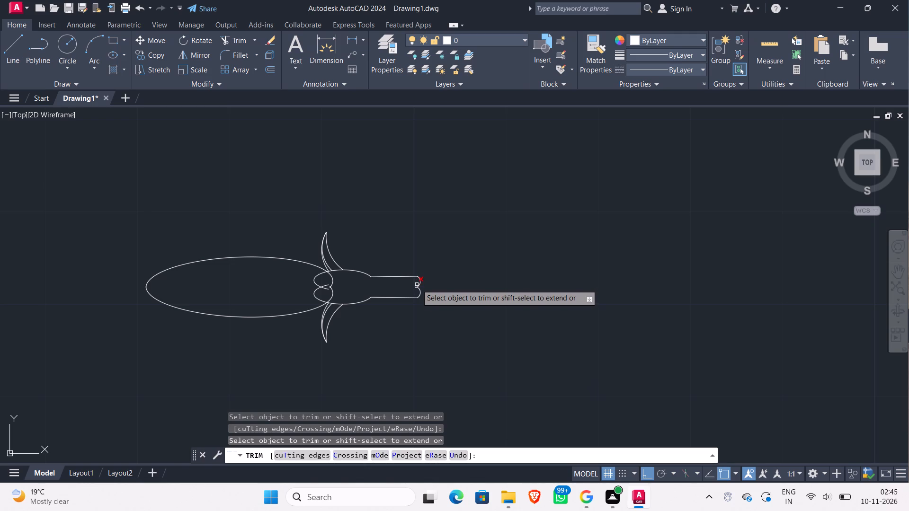
Remove the two small arcs and their leftover bits at the outer end of the snout with Trim.
click(417, 284)
click(422, 292)
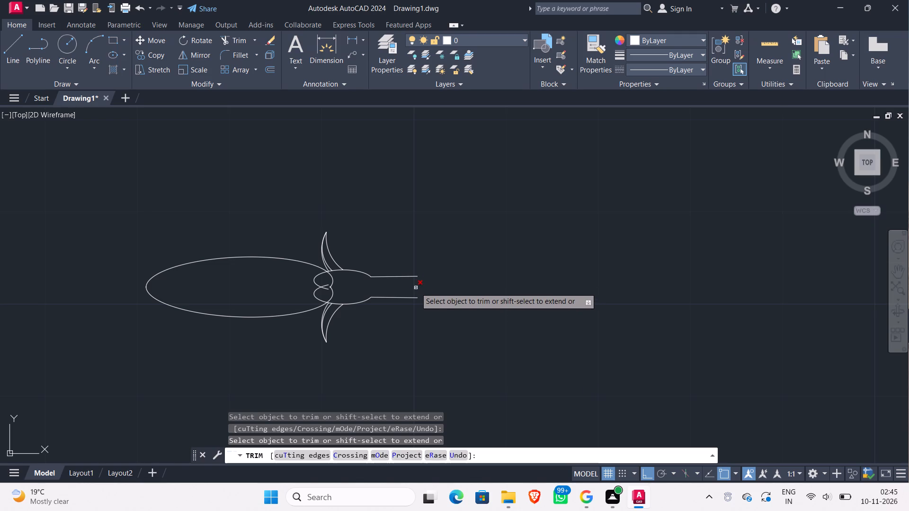
click(416, 286)
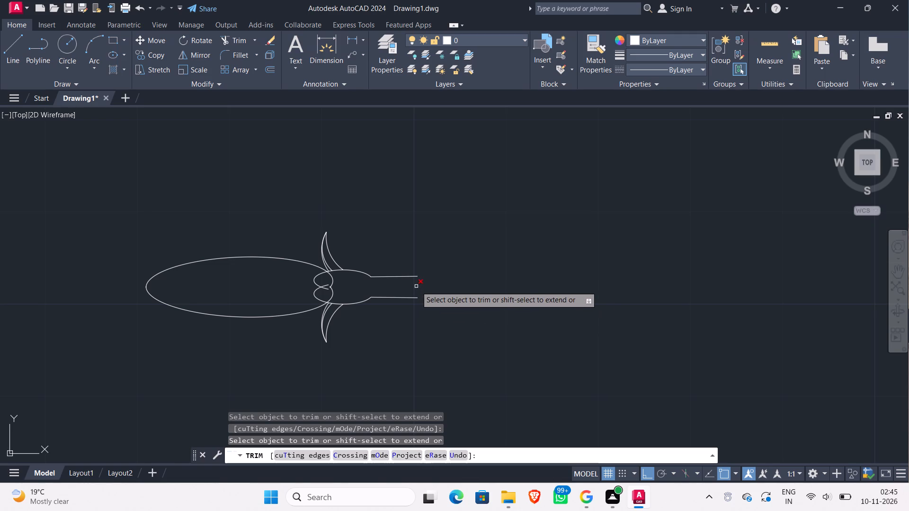
click(416, 286)
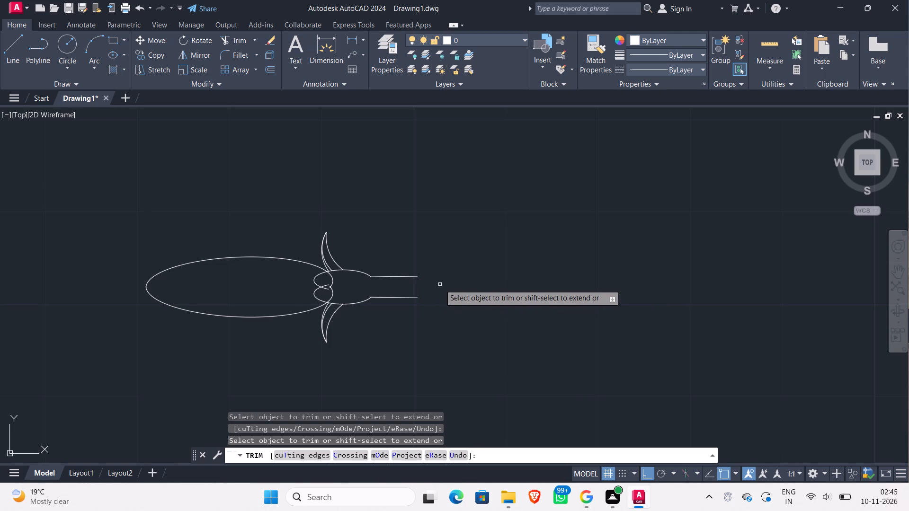
key(Escape)
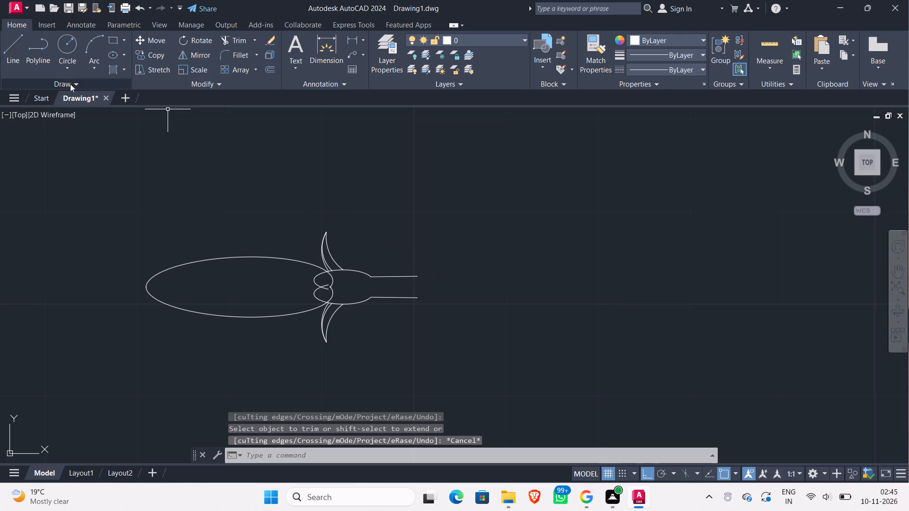
Draw a short slanted line about 1 3/4" long at 129° from the upper snout line's outer end, with Ortho off.
click(7, 48)
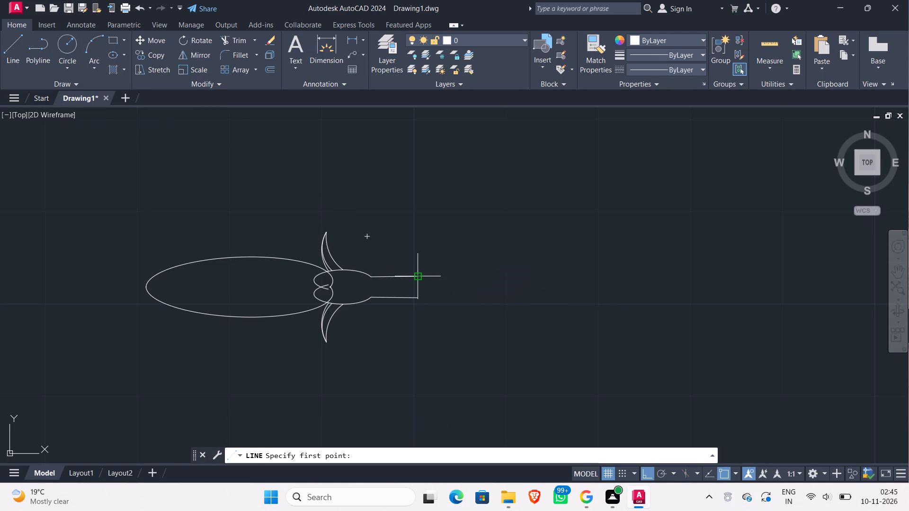
key(F8)
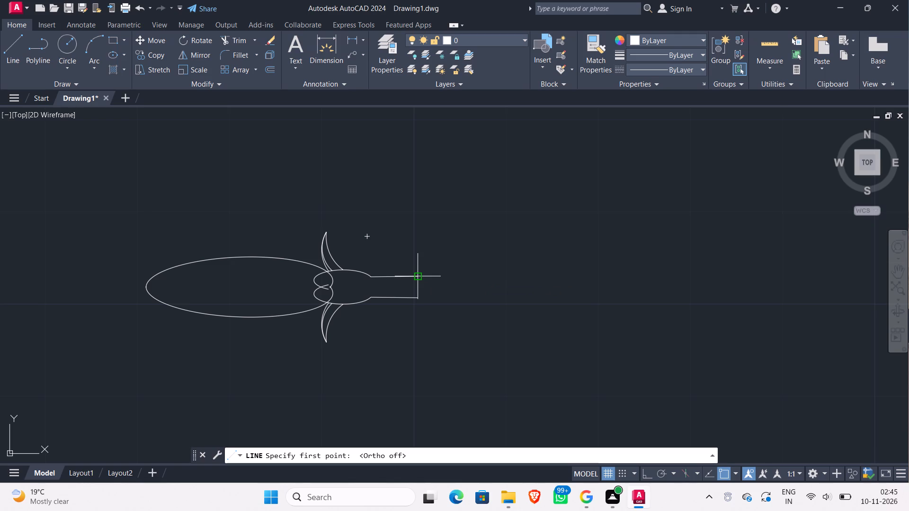
click(419, 276)
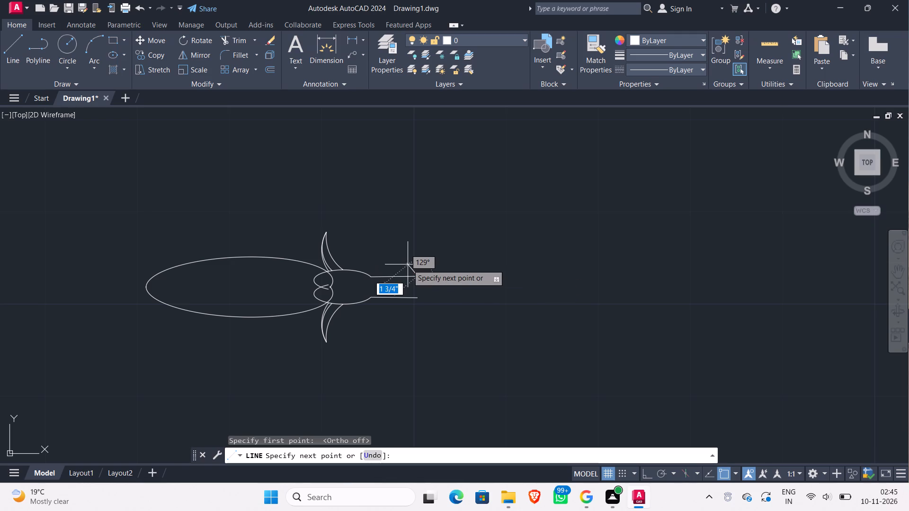
click(408, 264)
key(Escape)
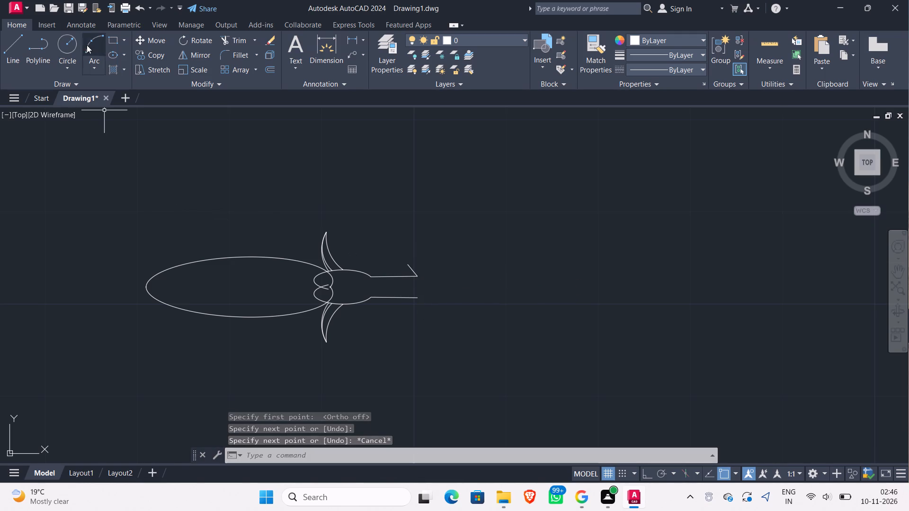
Draw a slanted line about 3 1/4" long at 55°, sloping down just beyond the snout's open end.
click(9, 42)
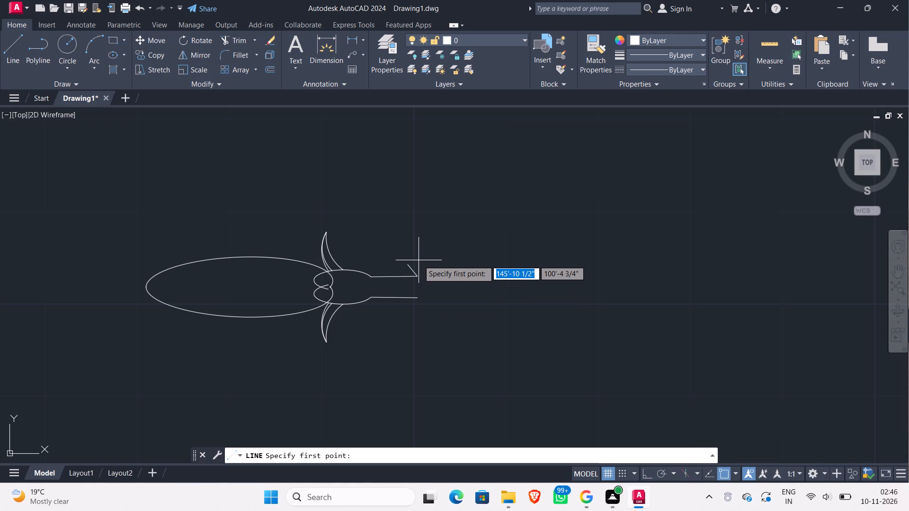
click(419, 260)
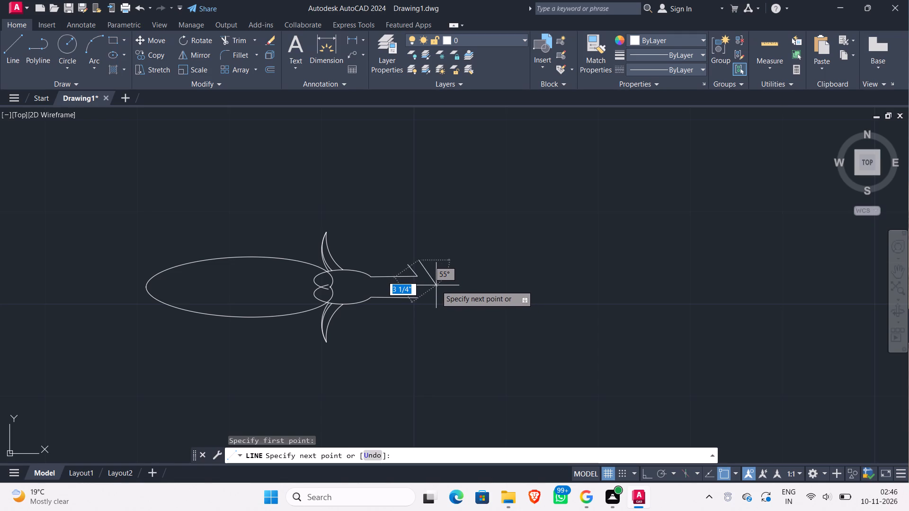
click(434, 285)
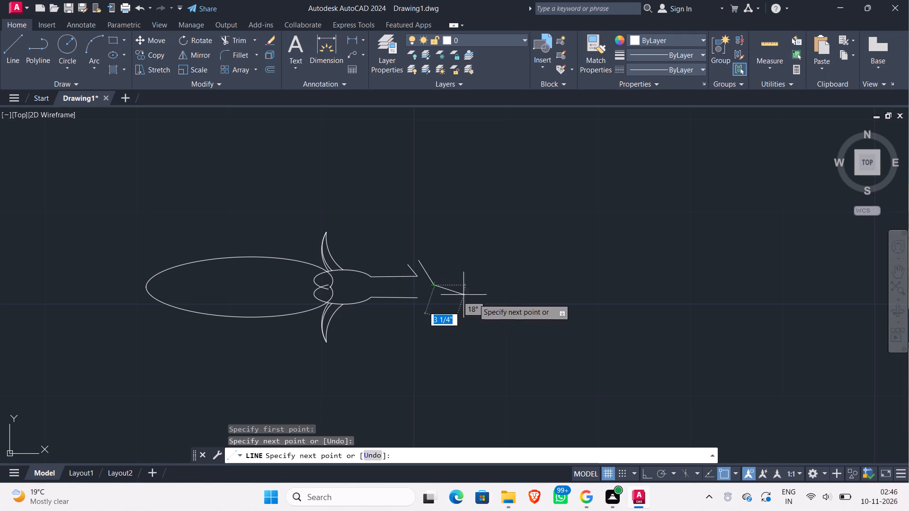
key(Escape)
scroll(422, 287, up, 1)
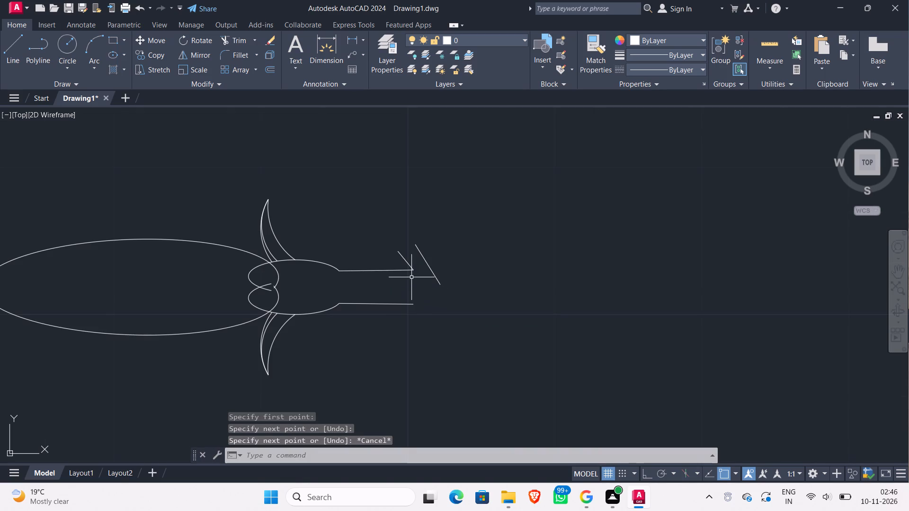
Remove the short slanted line at the upper snout line's outer end with Trim.
text(tr)
key(Return)
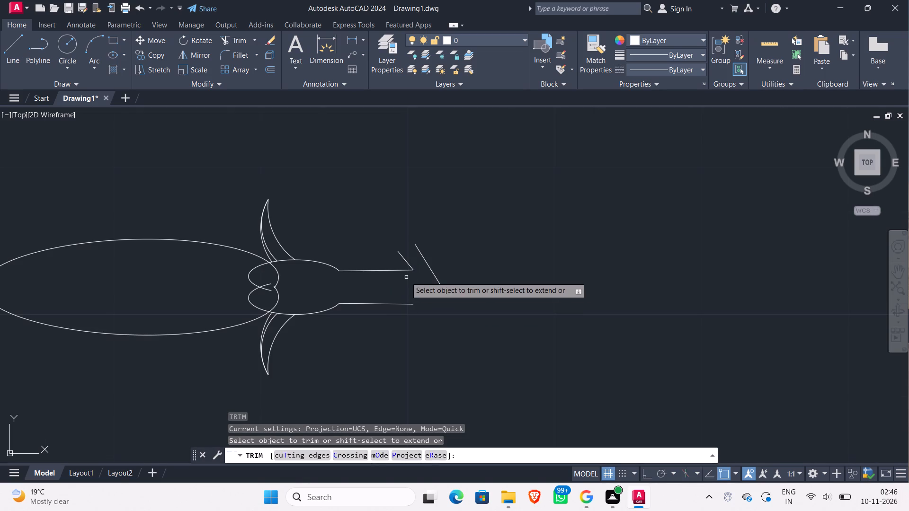
click(409, 255)
click(403, 259)
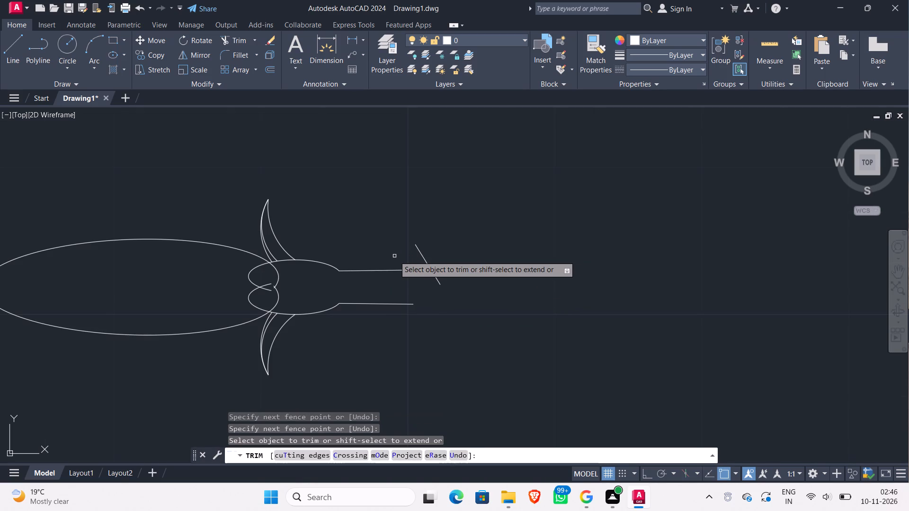
key(Escape)
Draw a short, nearly vertical line about 1" long above the upper snout line's outer end.
key(l)
key(Return)
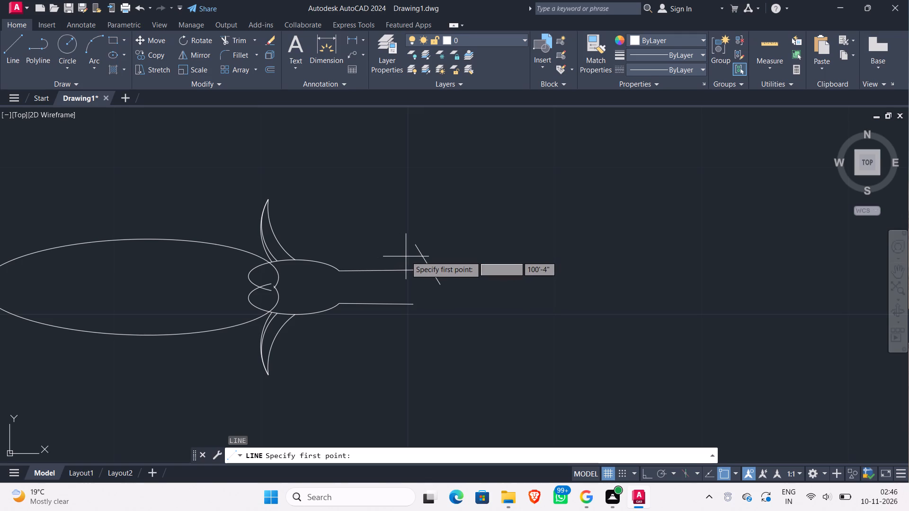
click(407, 258)
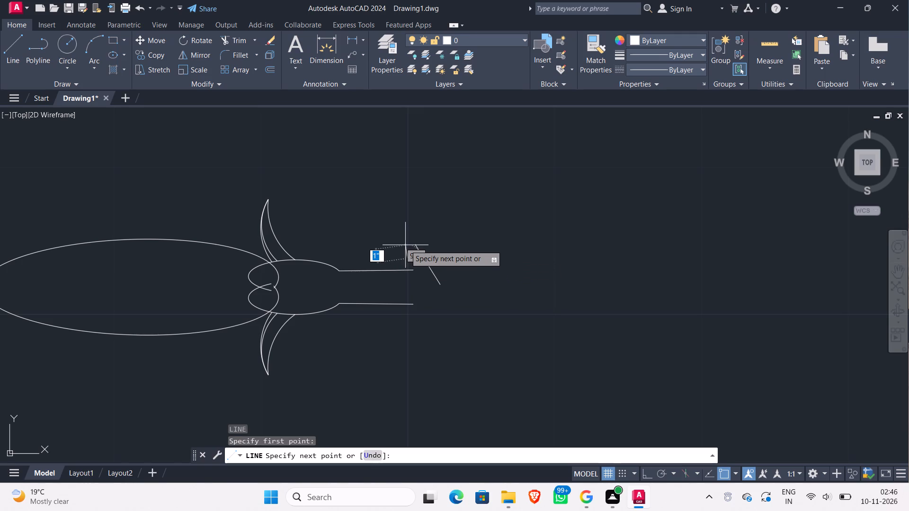
click(405, 245)
key(Escape)
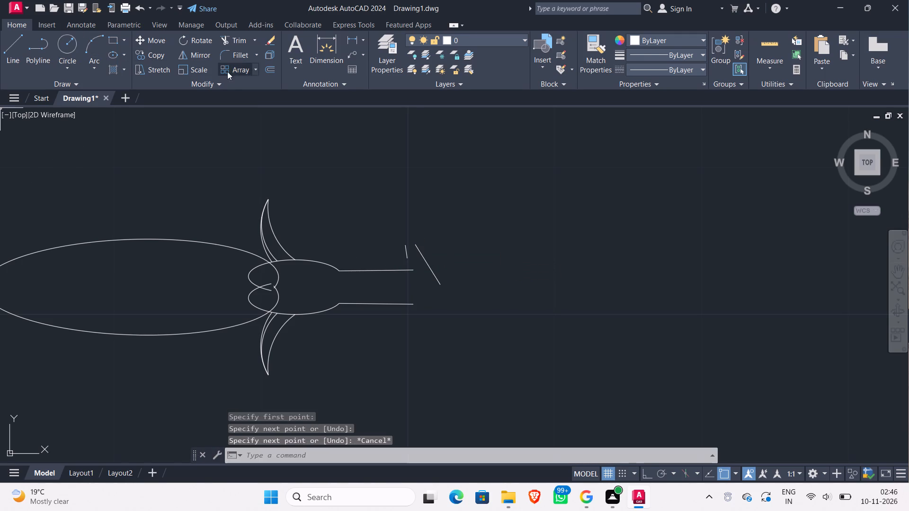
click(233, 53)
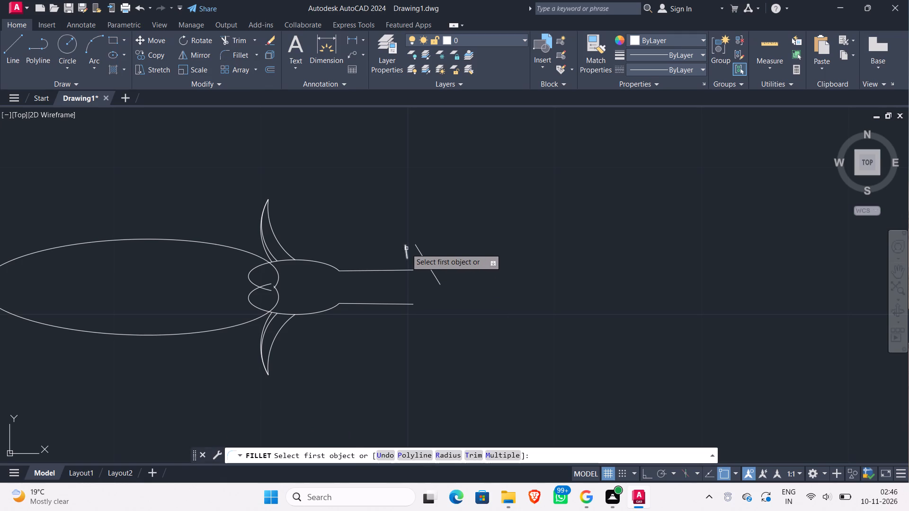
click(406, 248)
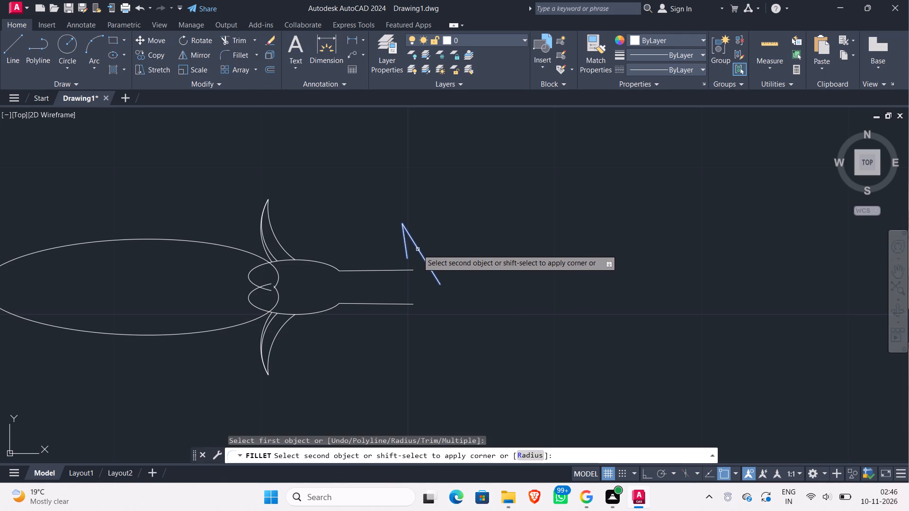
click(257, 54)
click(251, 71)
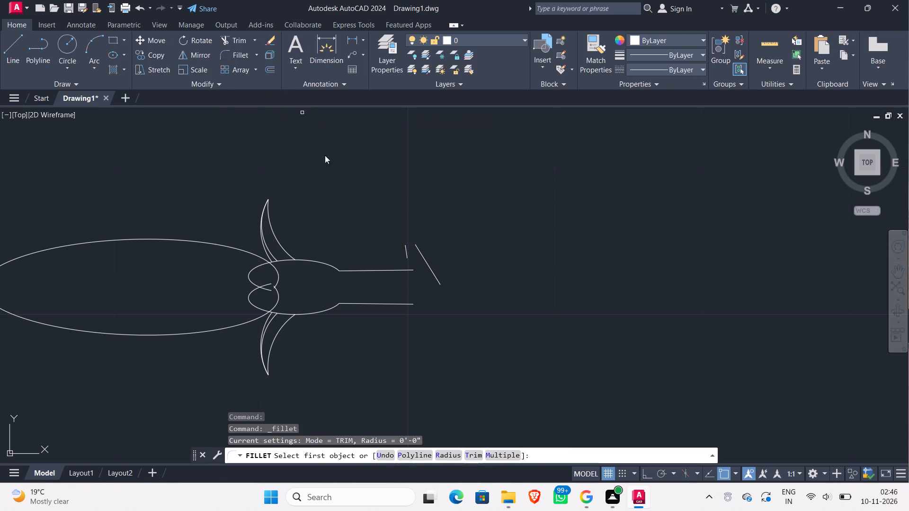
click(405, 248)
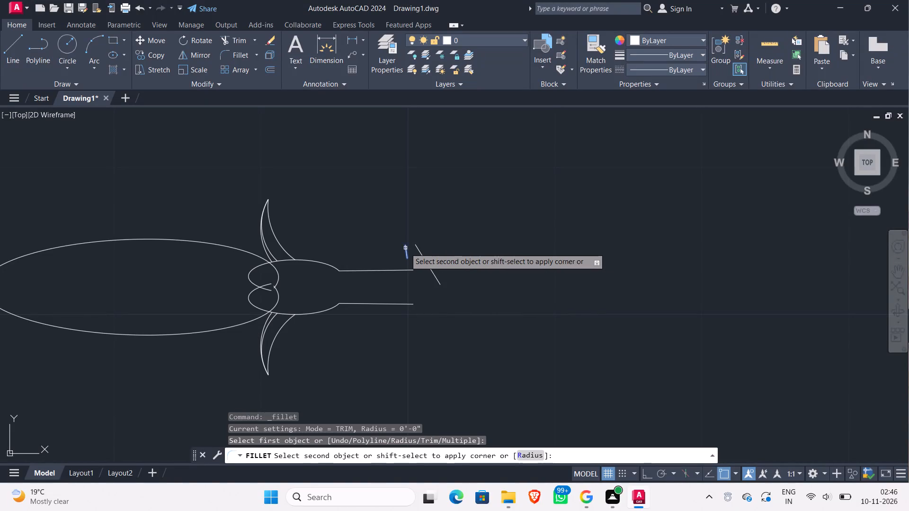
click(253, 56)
Use Blend Curves to join the short line's top to the long slanted line and its bottom to the upper snout line.
click(255, 53)
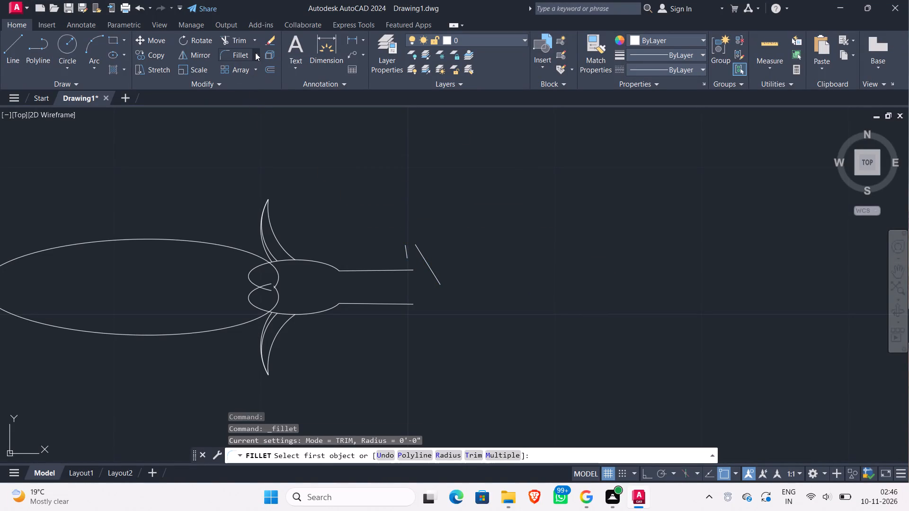
click(250, 119)
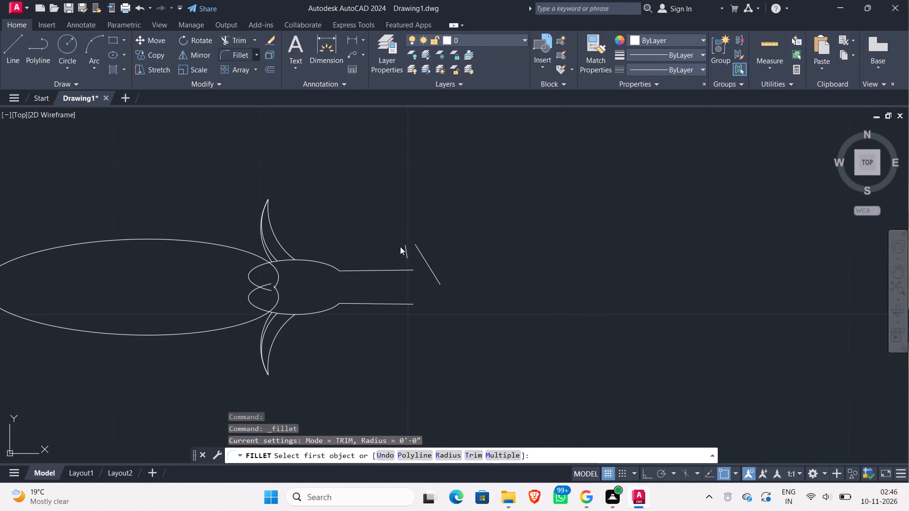
click(406, 247)
click(419, 252)
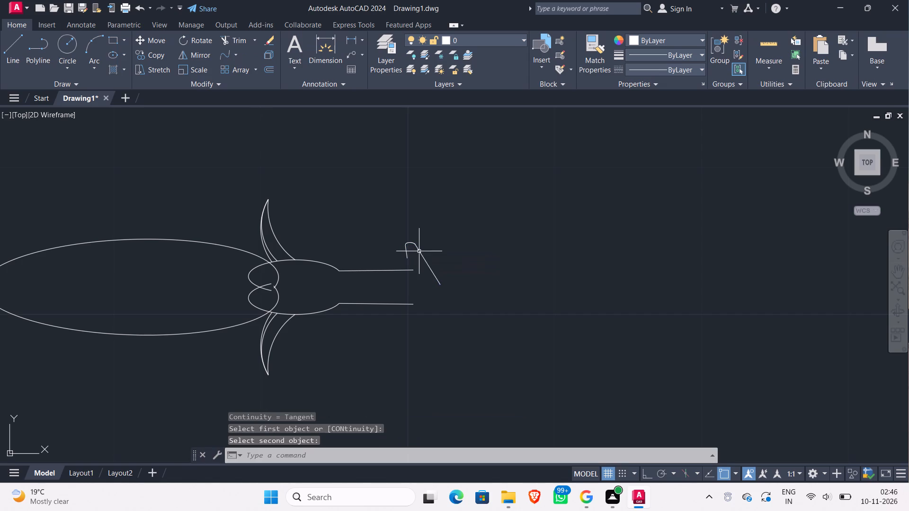
click(236, 53)
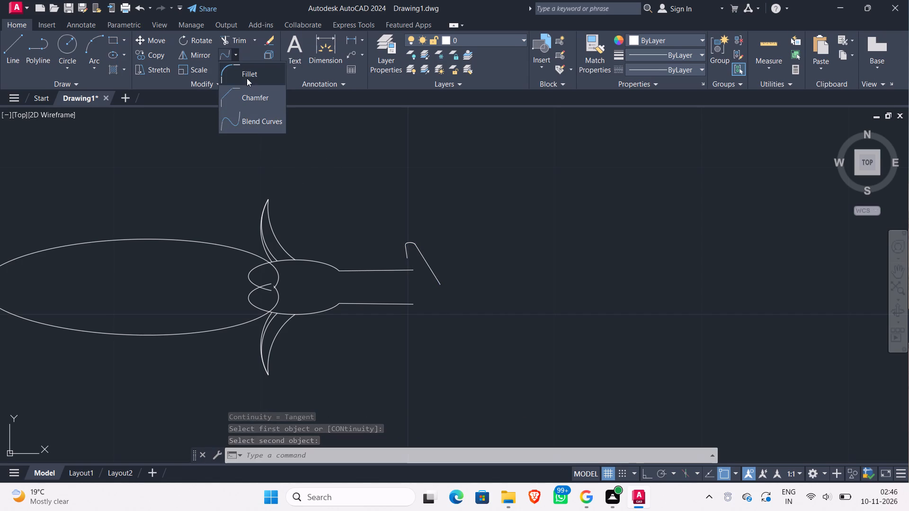
click(252, 123)
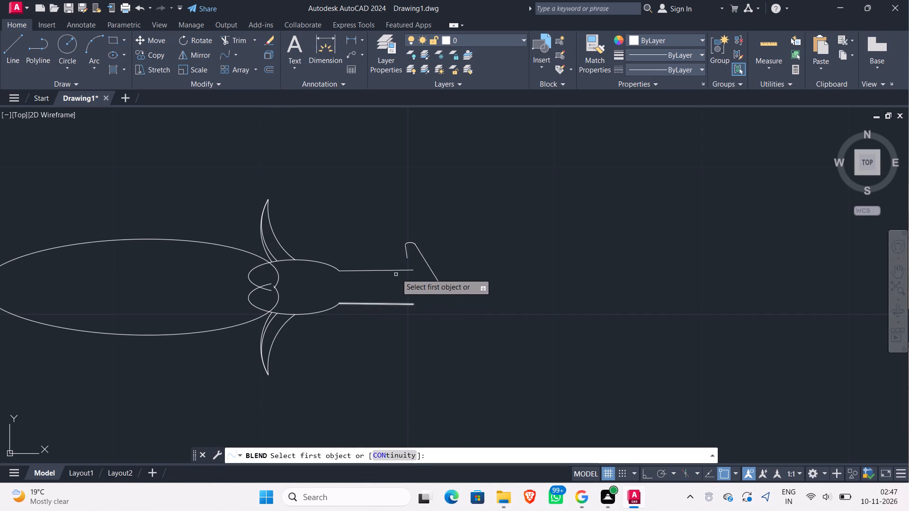
click(405, 269)
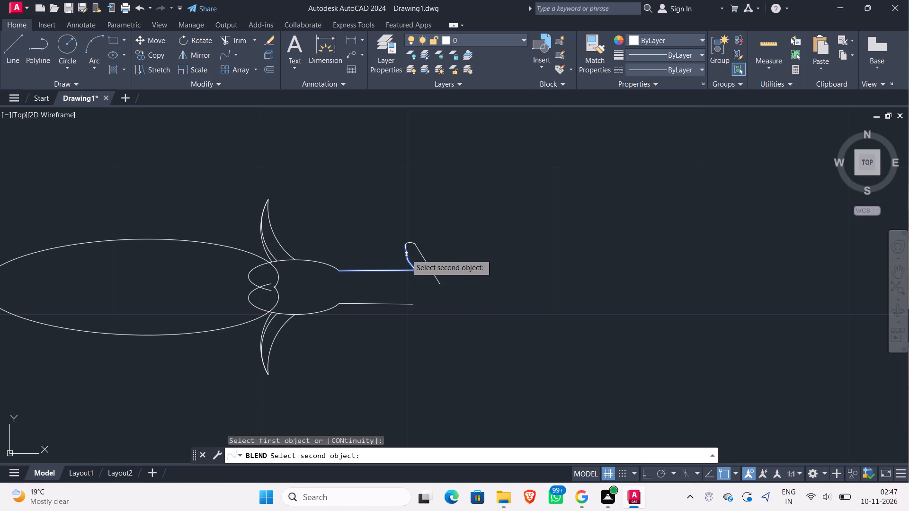
click(406, 254)
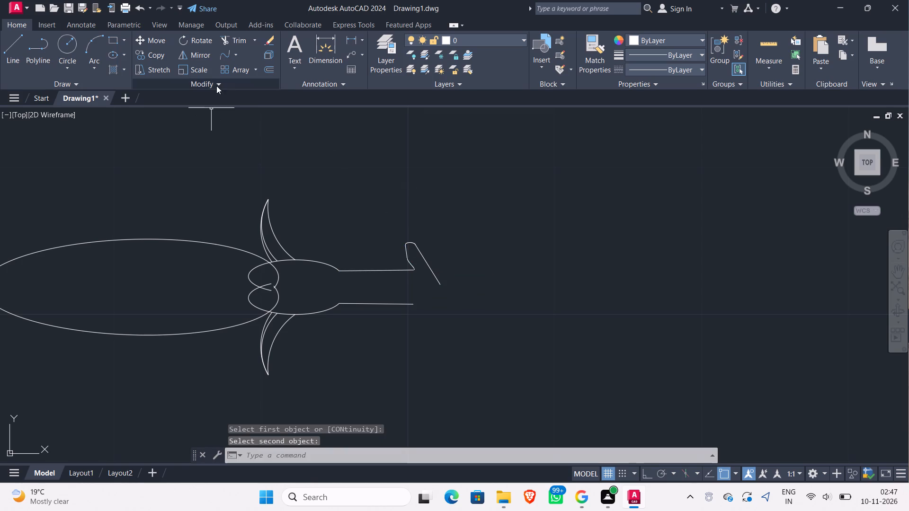
Close the snout tip with a blend curve between the lower snout line and the long slanted line's lower end.
click(233, 54)
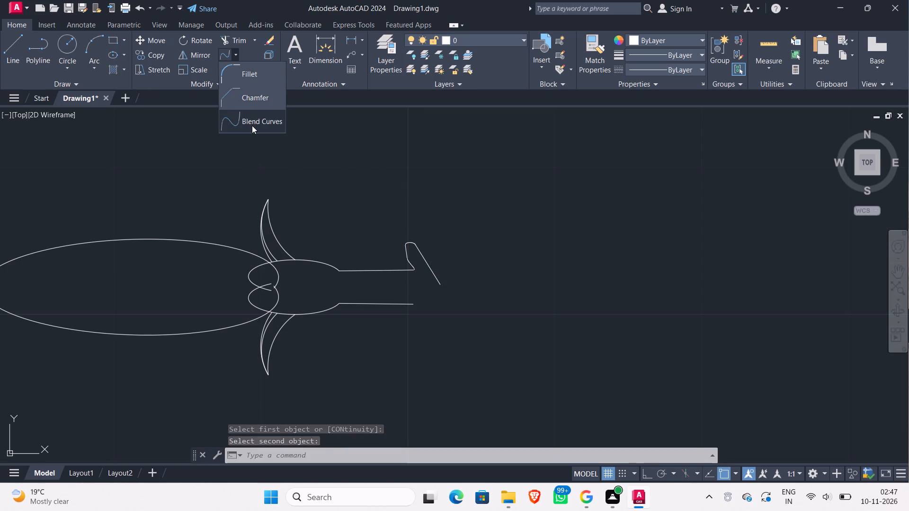
click(252, 125)
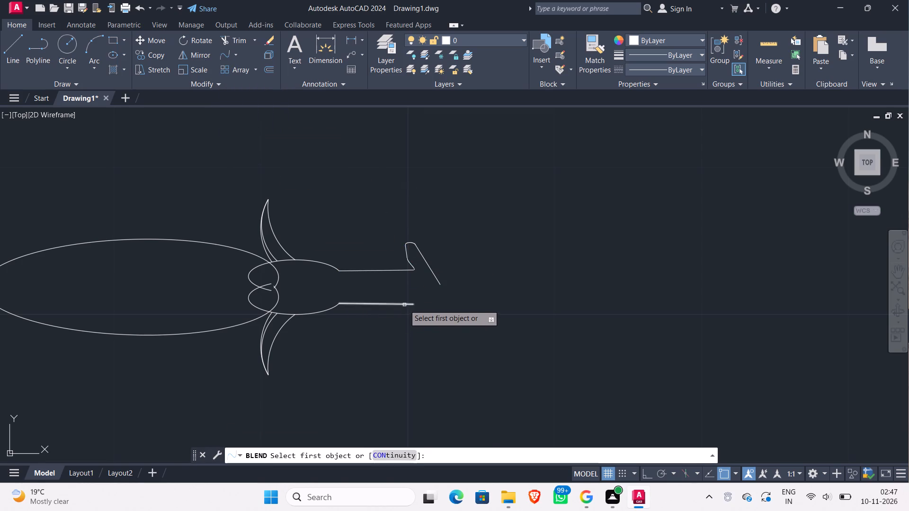
click(404, 305)
click(437, 281)
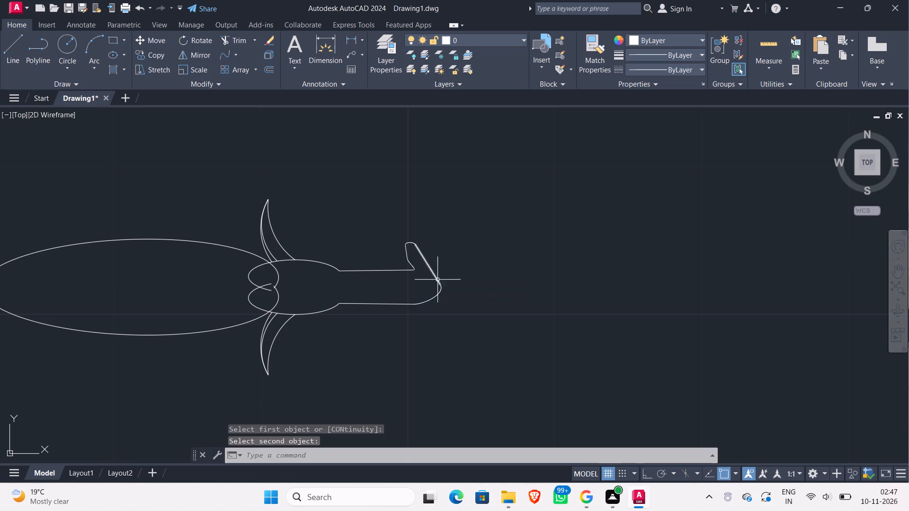
key(Escape)
Copy the whole animal figure from its body's rear tip to the left-edge midpoint of the upper side wall's base rectangle.
scroll(493, 271, down, 2)
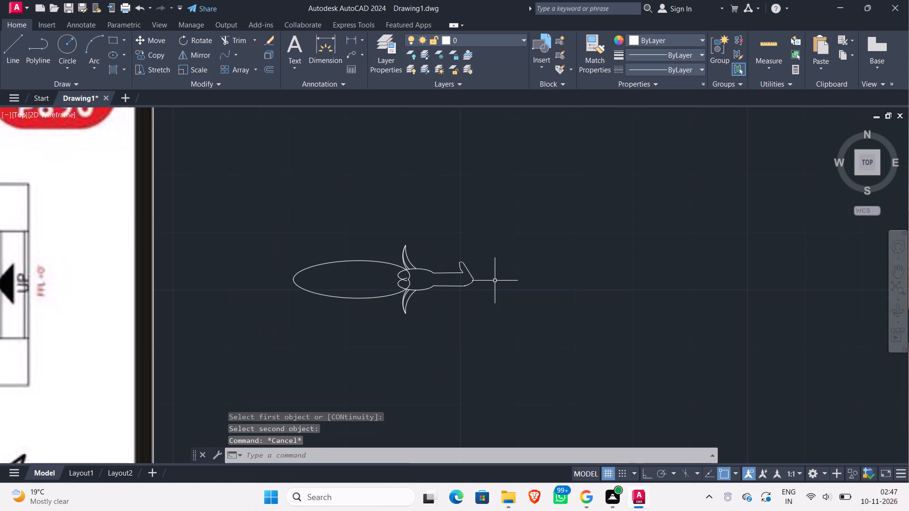
scroll(491, 314, down, 1)
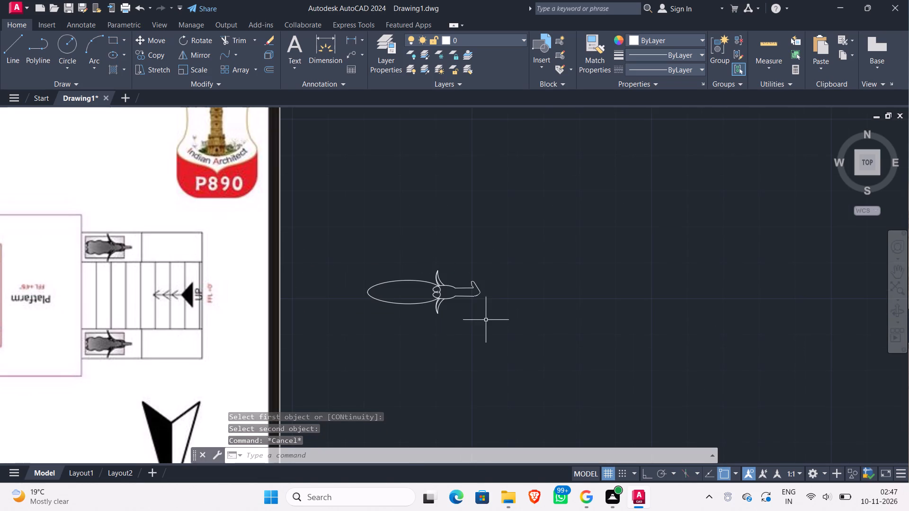
scroll(475, 327, down, 1)
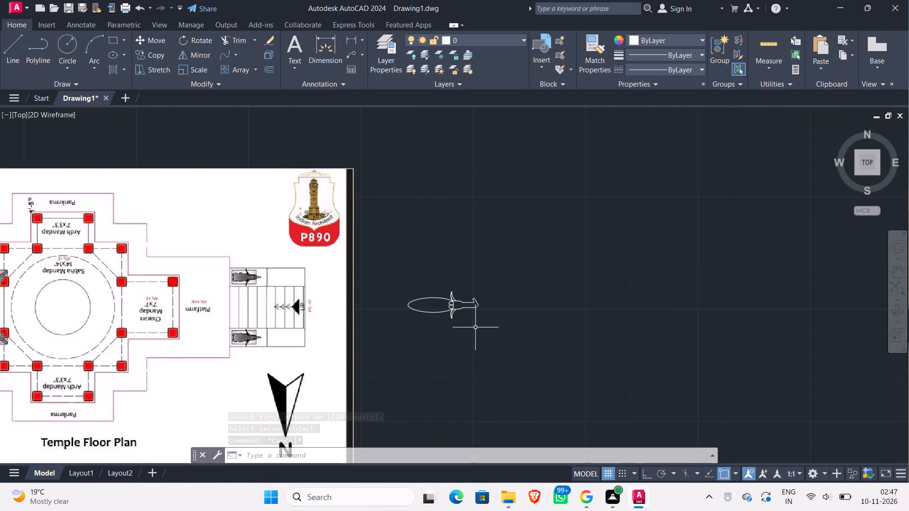
scroll(473, 326, up, 1)
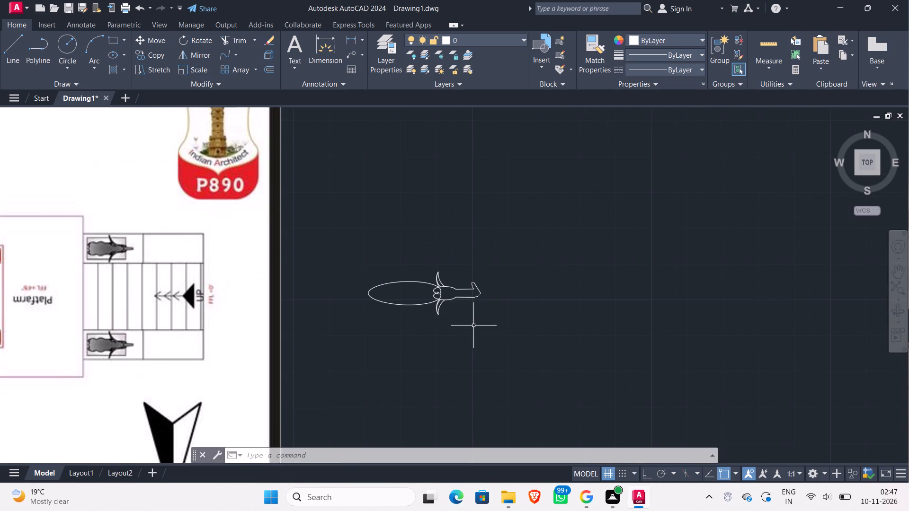
click(505, 322)
click(341, 247)
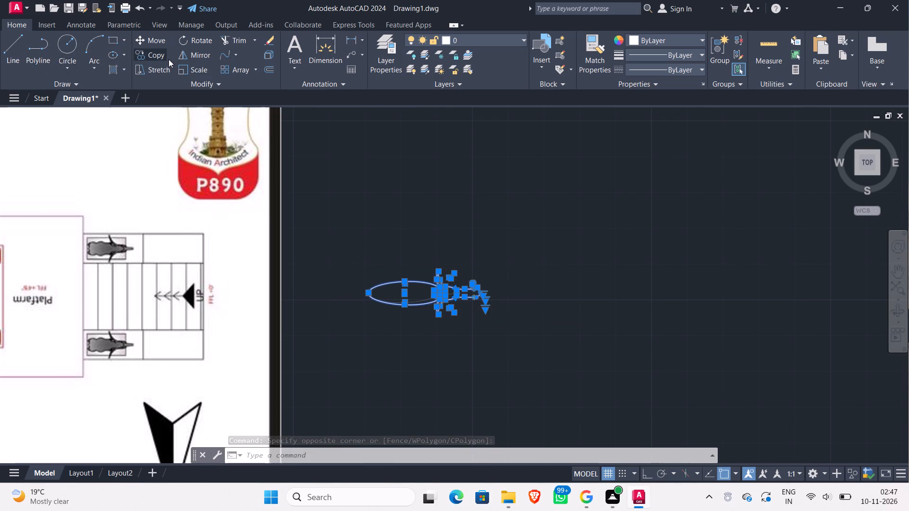
click(140, 53)
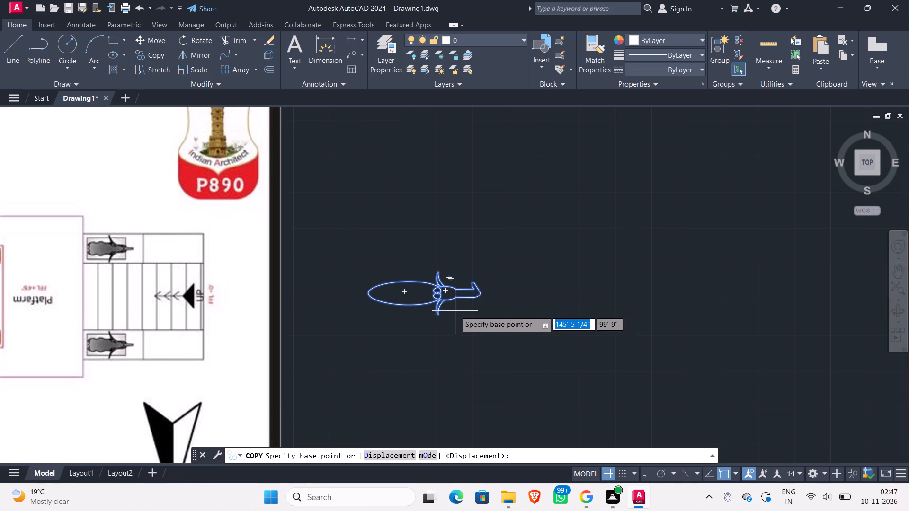
click(370, 291)
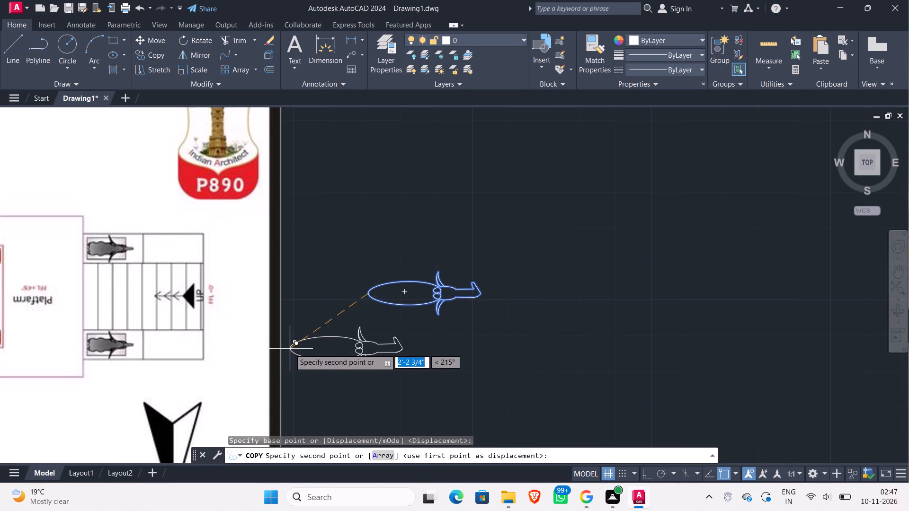
middle_drag(301, 344, 573, 354)
scroll(566, 346, down, 3)
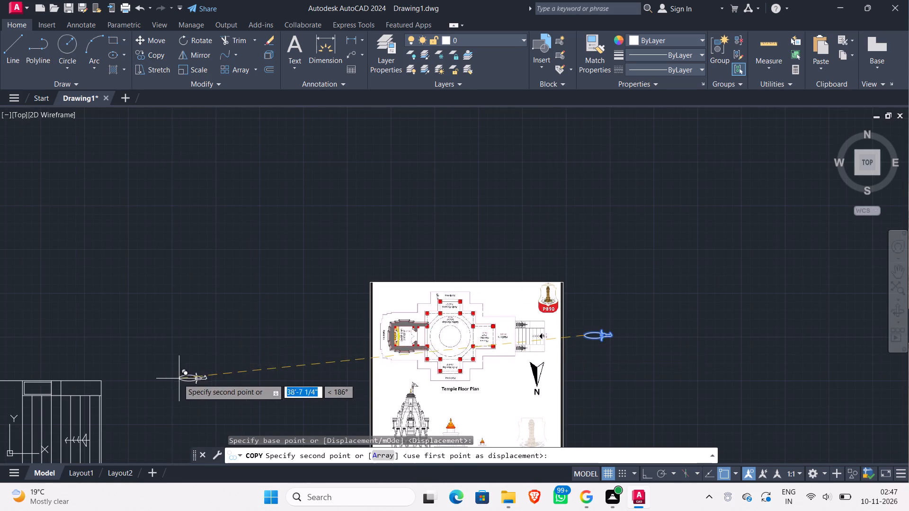
middle_drag(171, 382, 367, 320)
scroll(232, 329, up, 4)
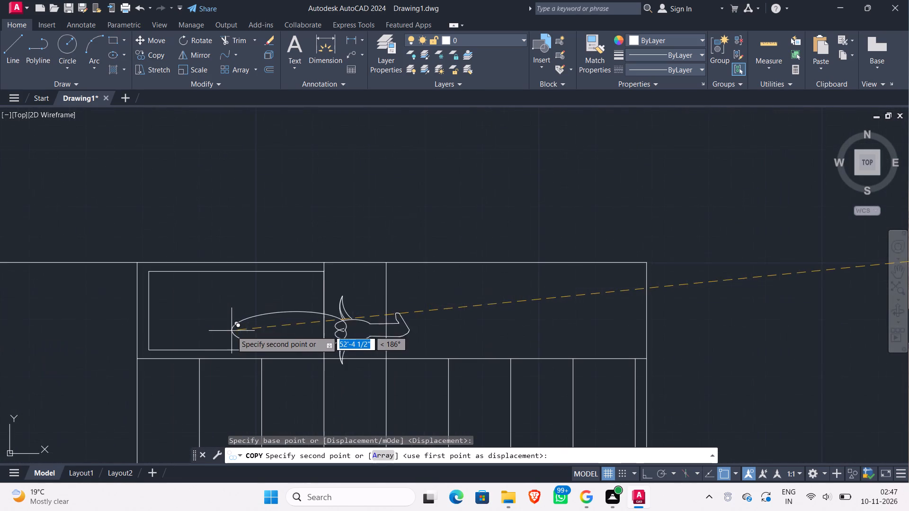
click(148, 314)
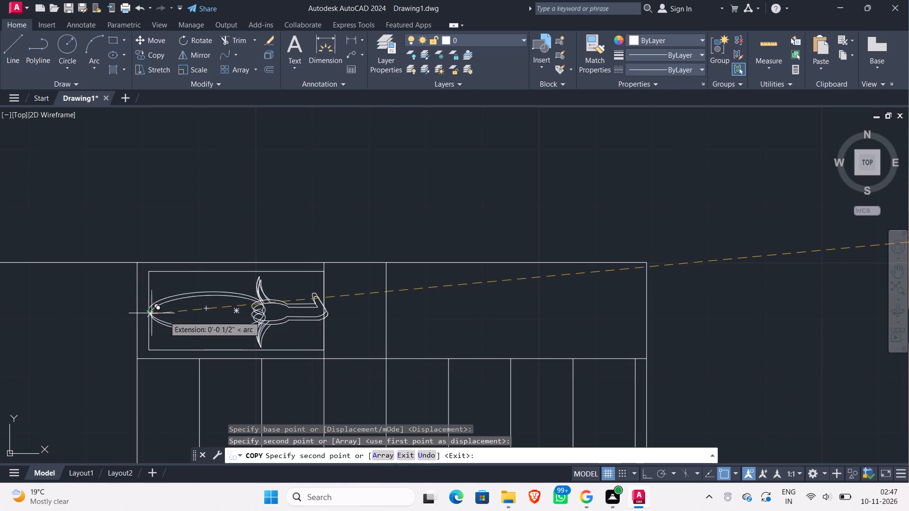
Place a second copy of the animal figure at the left-edge midpoint of the lower side wall's base rectangle.
scroll(243, 338, down, 2)
middle_drag(243, 339, 297, 201)
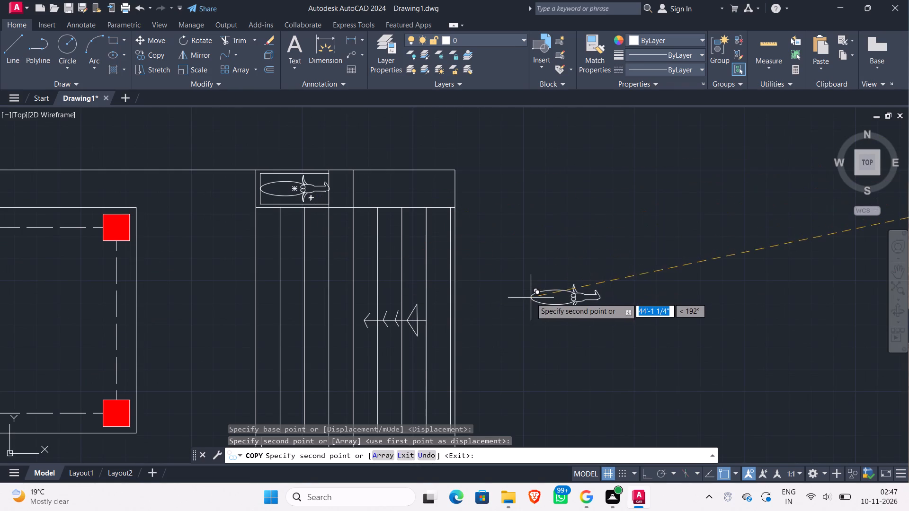
middle_drag(531, 298, 533, 173)
scroll(252, 341, up, 2)
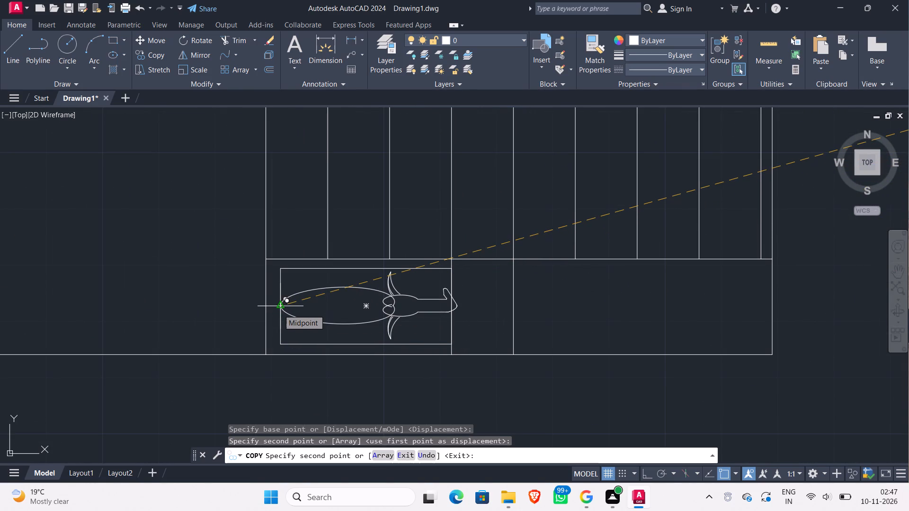
click(278, 309)
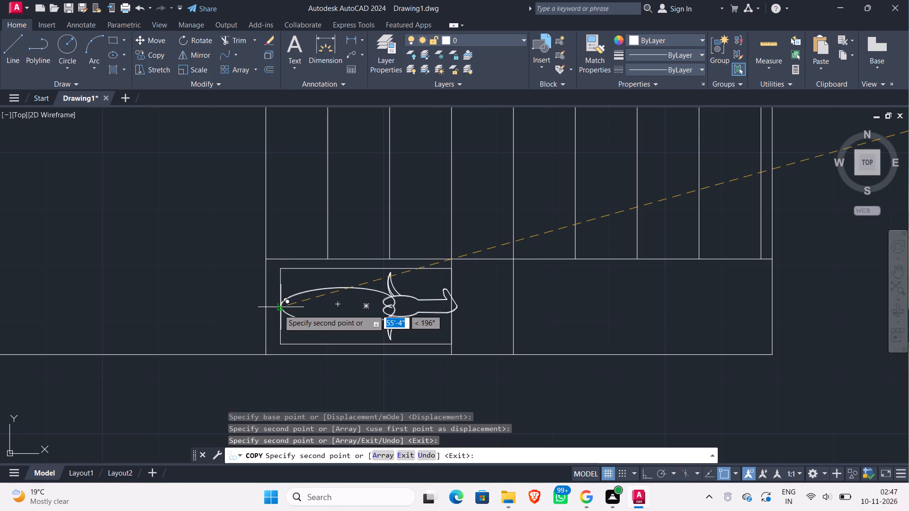
scroll(539, 315, down, 2)
key(Escape)
Inspect the animal figures on the upper and lower side-wall bases of the entrance stairs.
scroll(607, 345, down, 2)
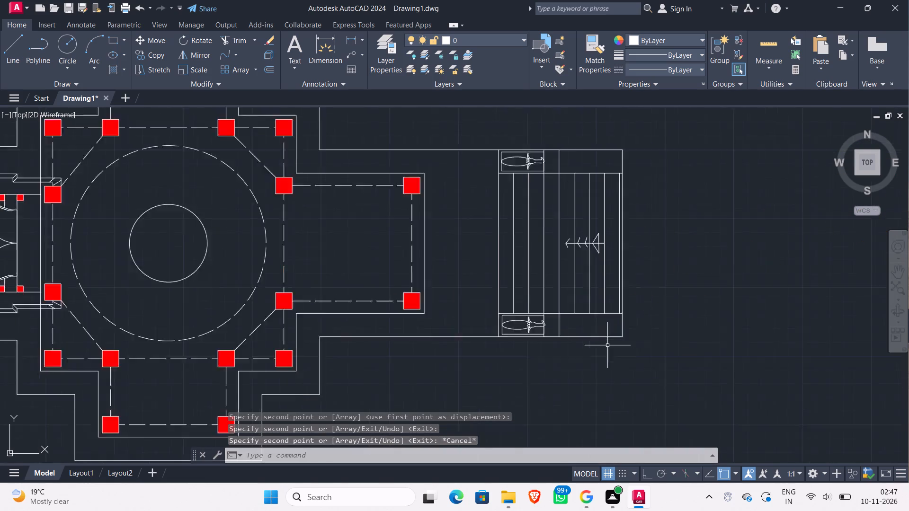
middle_drag(607, 344, 471, 349)
scroll(424, 235, up, 1)
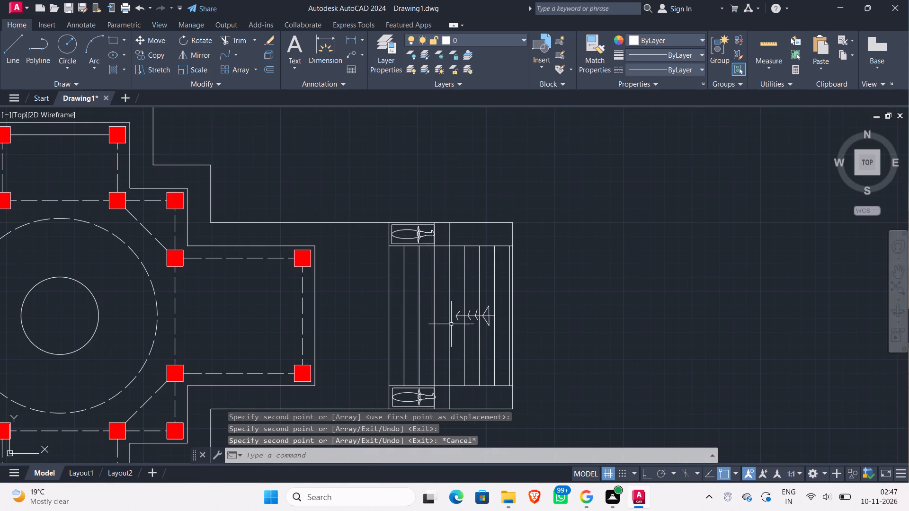
middle_drag(446, 344, 435, 304)
scroll(414, 362, up, 2)
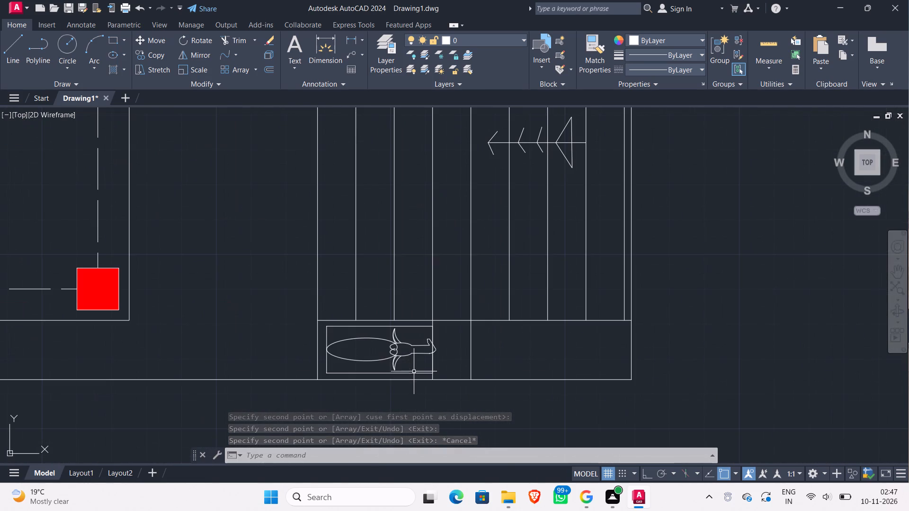
scroll(416, 390, down, 2)
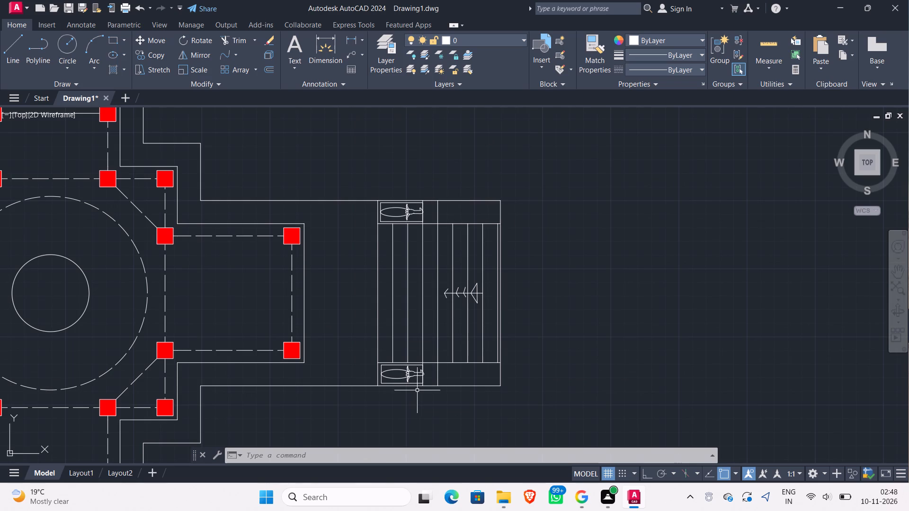
middle_drag(563, 342, 623, 290)
scroll(621, 288, down, 2)
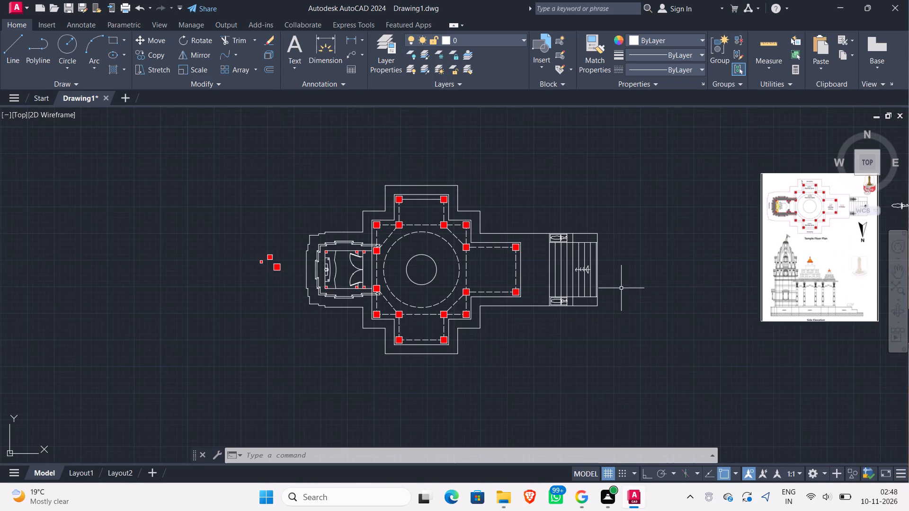
scroll(583, 330, up, 2)
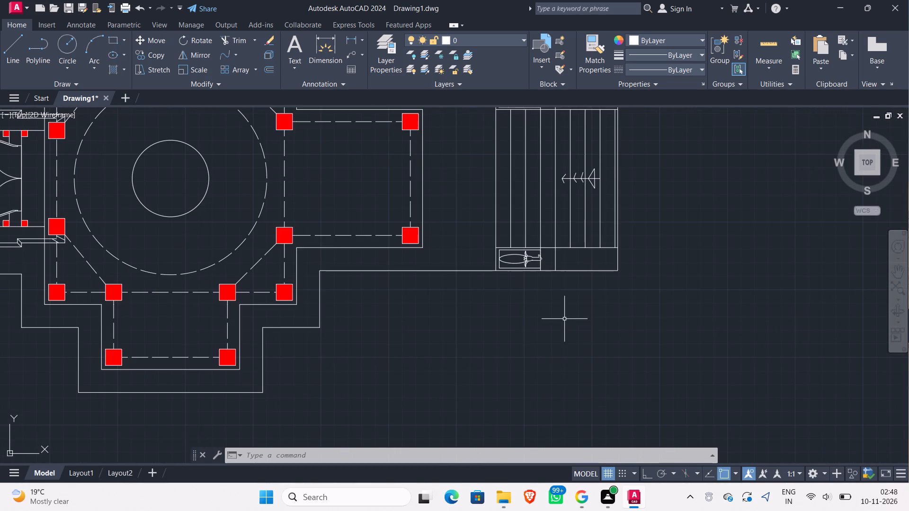
middle_drag(564, 318, 571, 394)
scroll(508, 155, up, 2)
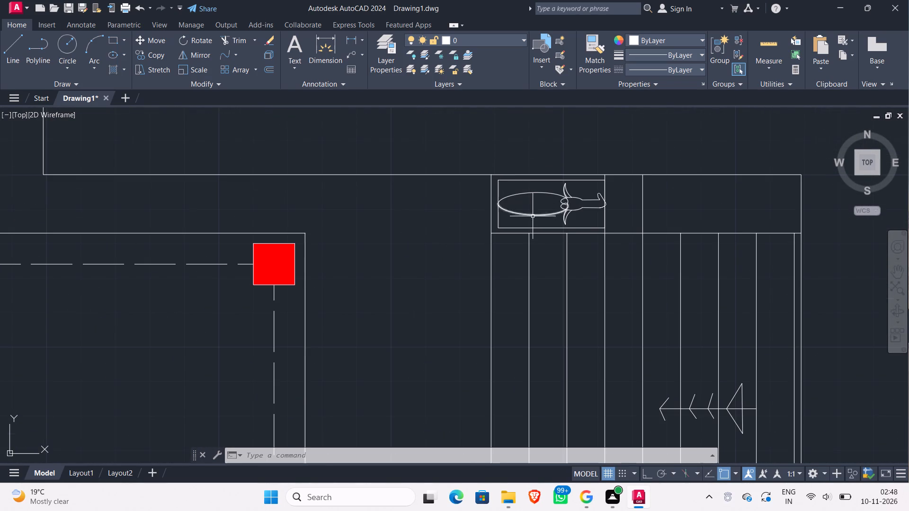
scroll(534, 223, down, 1)
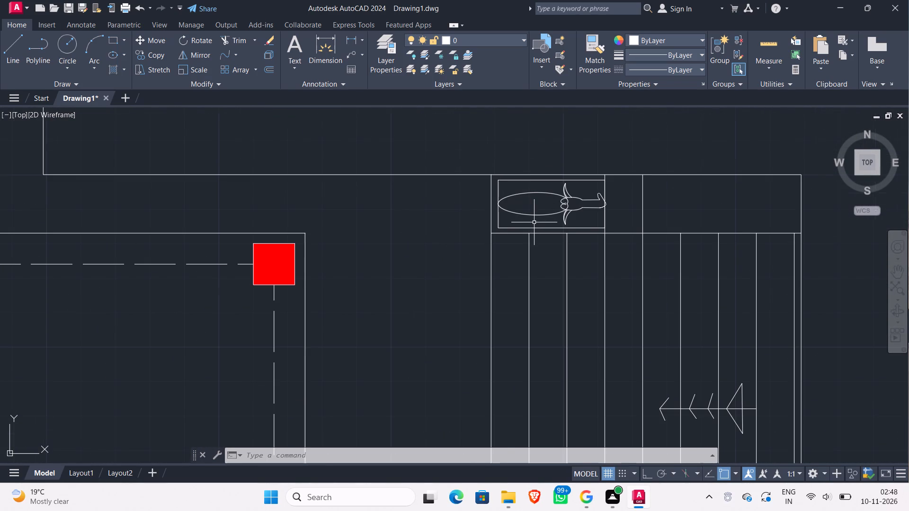
middle_drag(534, 223, 516, 64)
scroll(511, 341, up, 2)
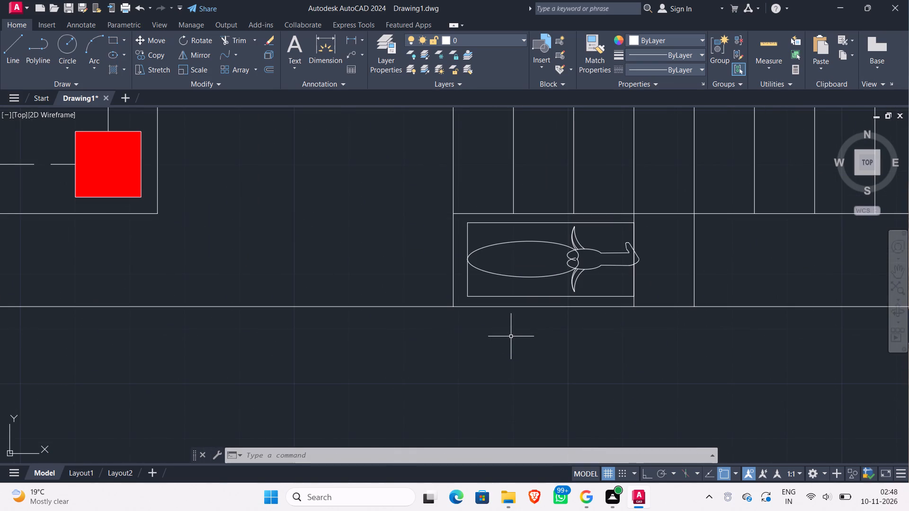
scroll(511, 335, down, 2)
scroll(733, 293, down, 2)
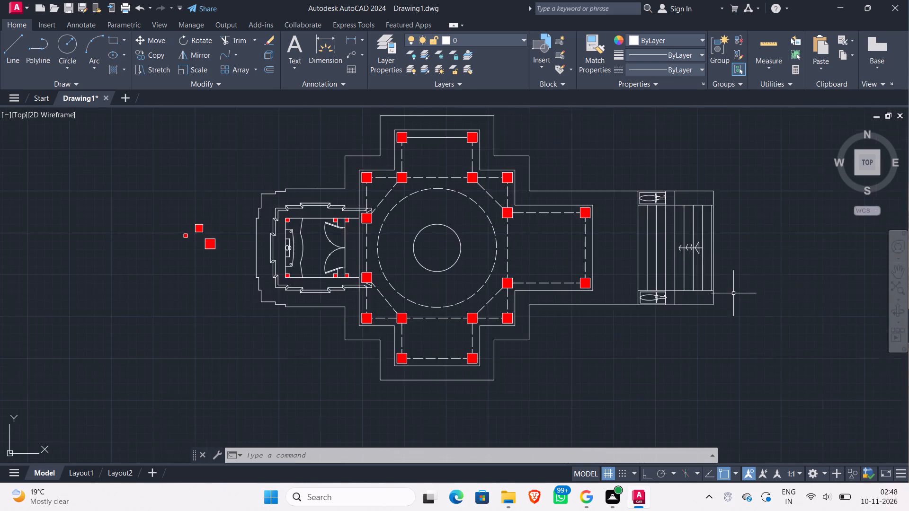
Compare the drafted plan with the reference image, examining its floor plan and north arrow.
middle_drag(733, 294, 393, 300)
middle_drag(793, 216, 749, 251)
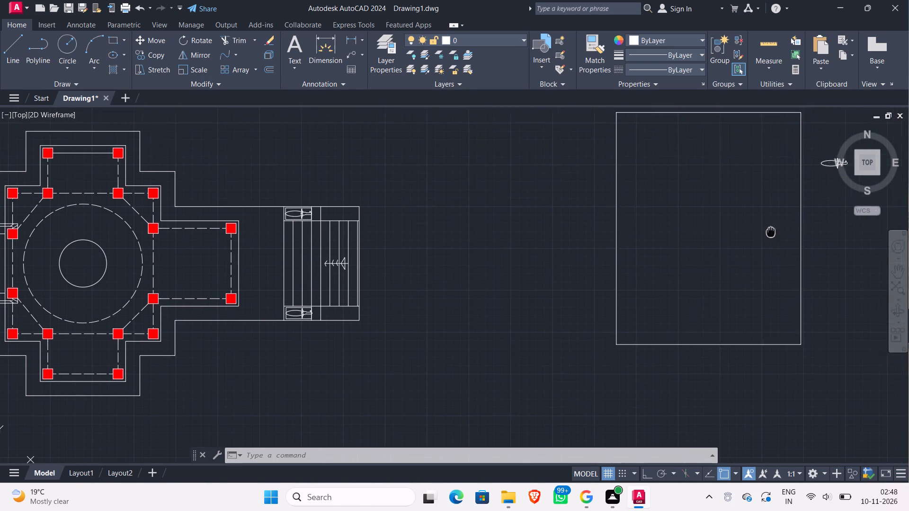
middle_drag(749, 251, 747, 254)
scroll(735, 173, up, 5)
scroll(736, 231, down, 3)
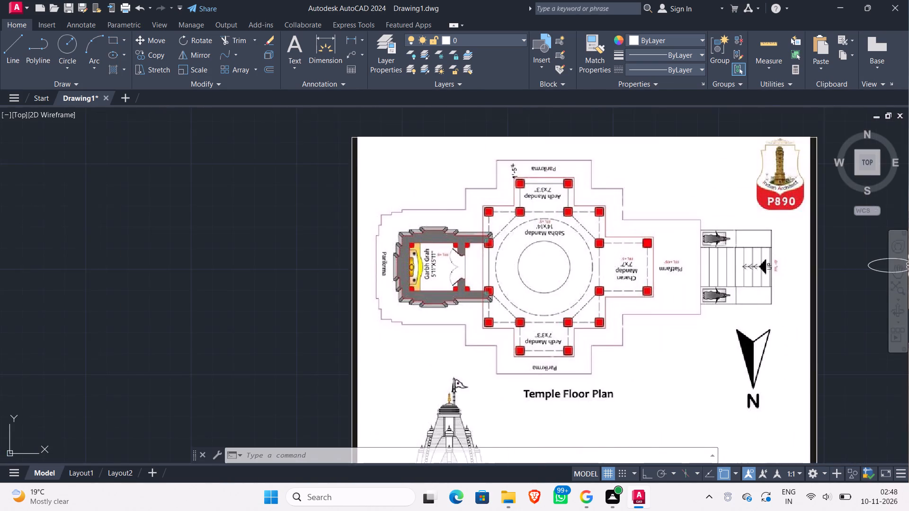
scroll(734, 247, down, 1)
scroll(679, 362, up, 2)
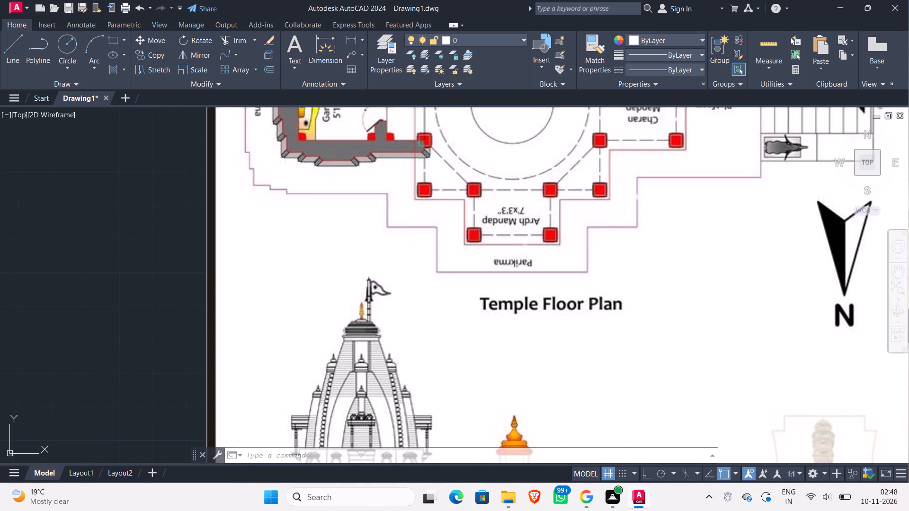
scroll(680, 357, down, 3)
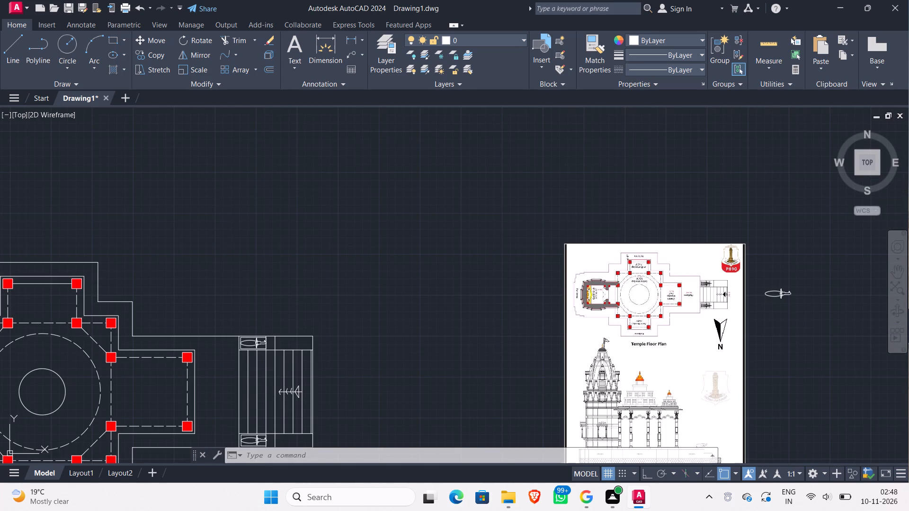
scroll(736, 344, up, 2)
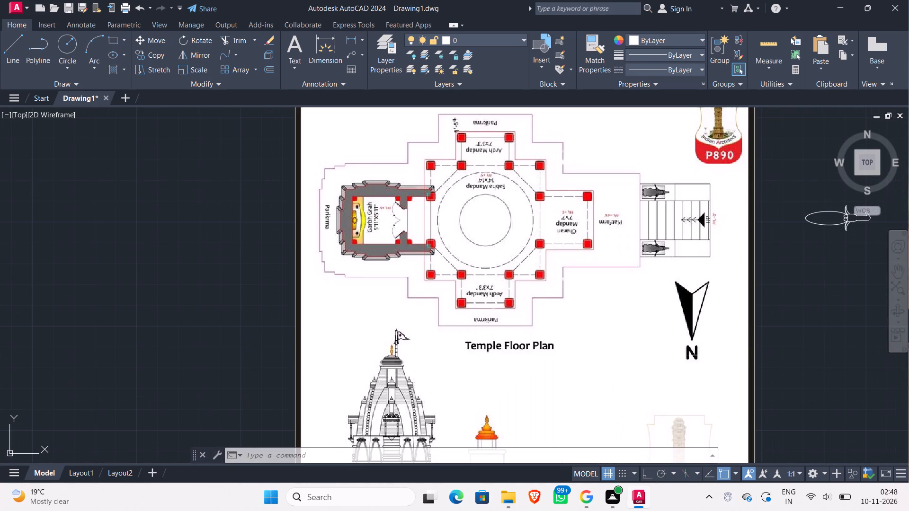
scroll(692, 351, down, 2)
middle_drag(387, 411, 471, 273)
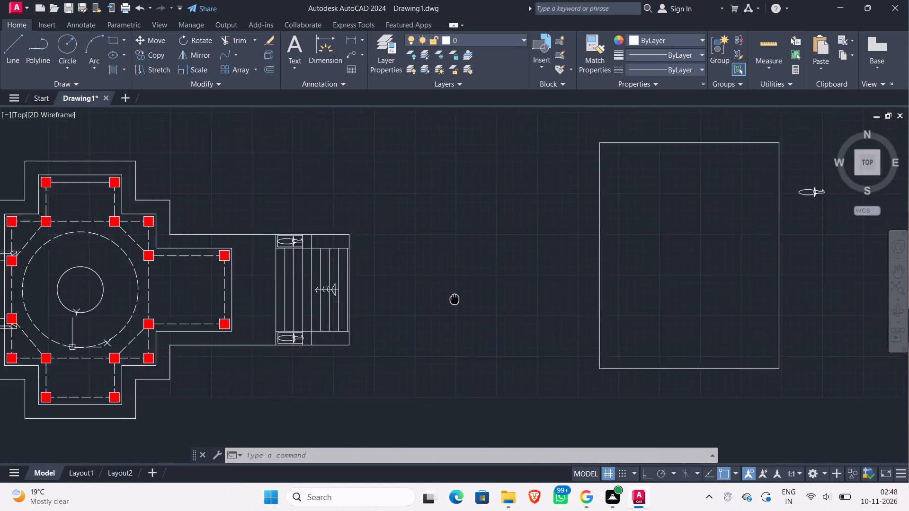
middle_drag(471, 273, 490, 247)
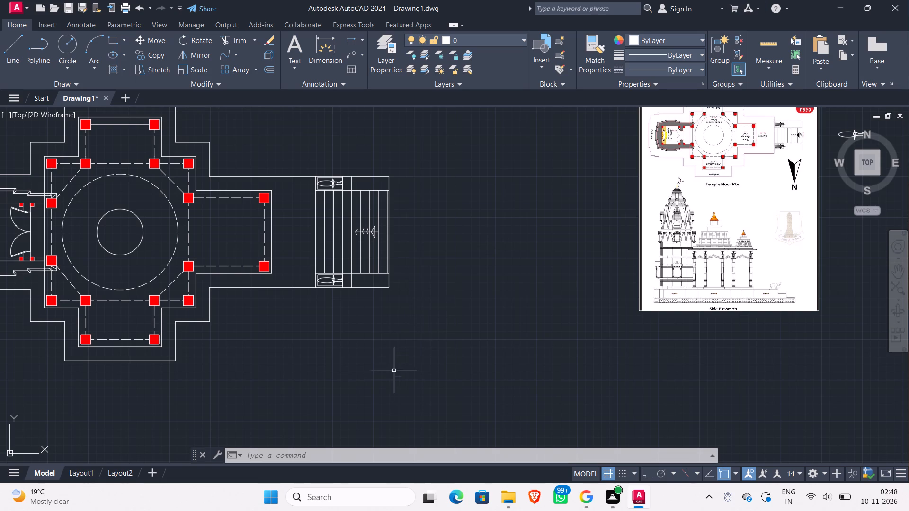
With Ortho on, draw a vertical line about 4'-9" long below the entrance stairs as the north arrow's centre line.
key(l)
key(Return)
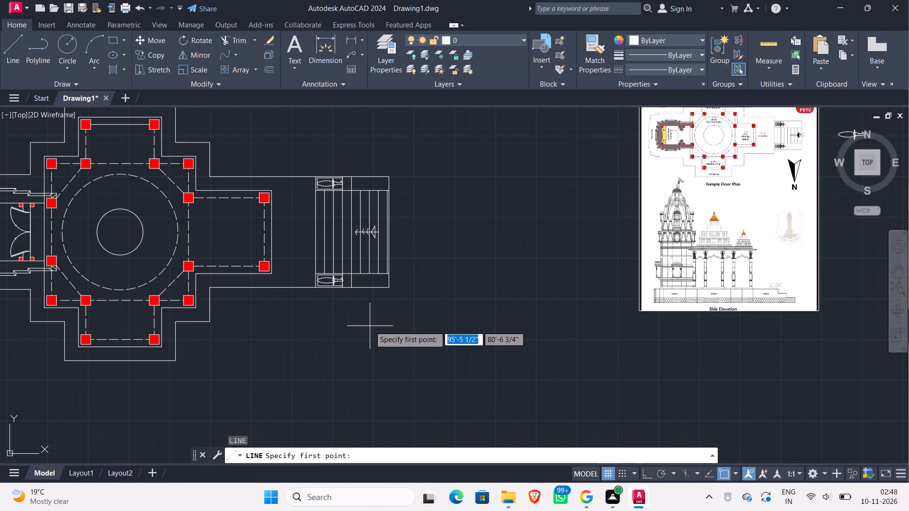
key(F8)
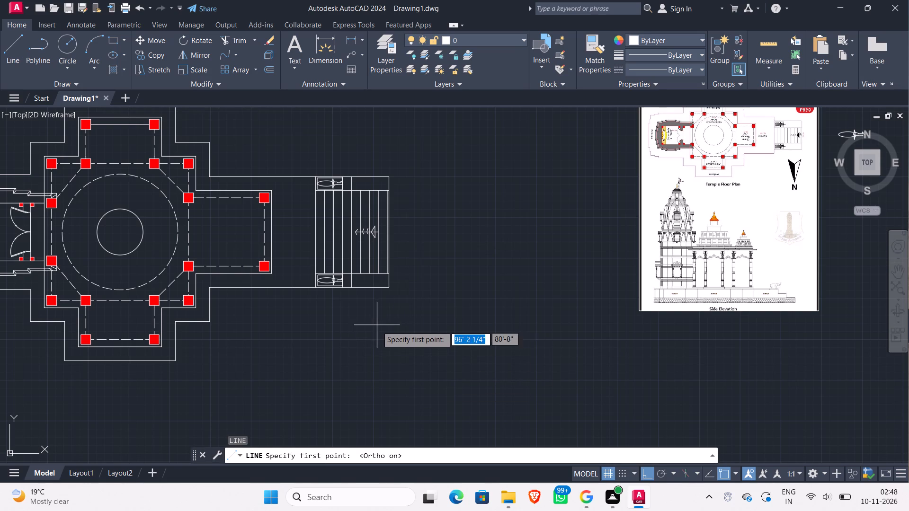
click(376, 332)
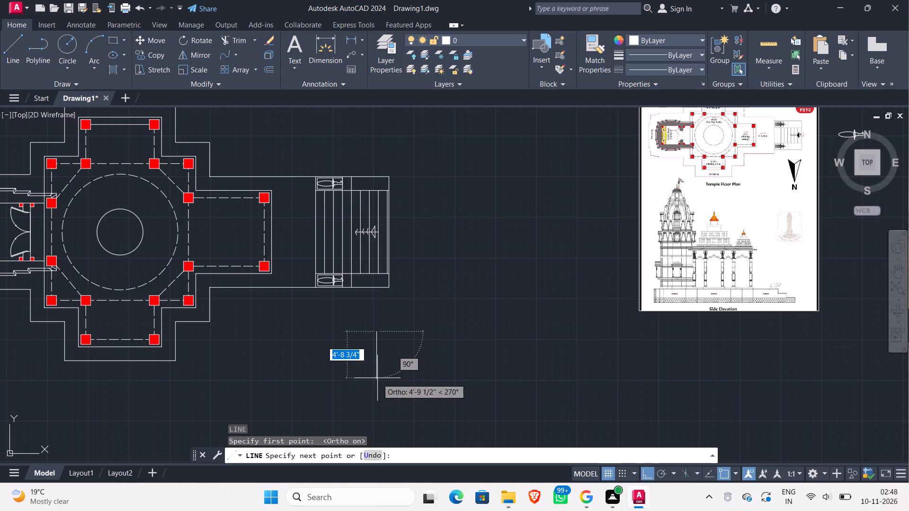
click(377, 378)
key(Escape)
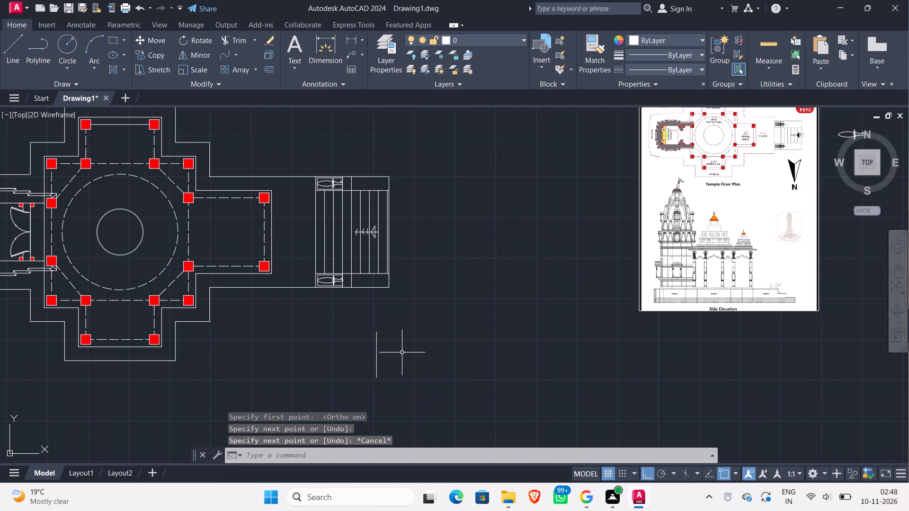
With Ortho off, draw the north arrow's right slanted side, about 5'-8" long, upward from the centre line's bottom end.
key(F8)
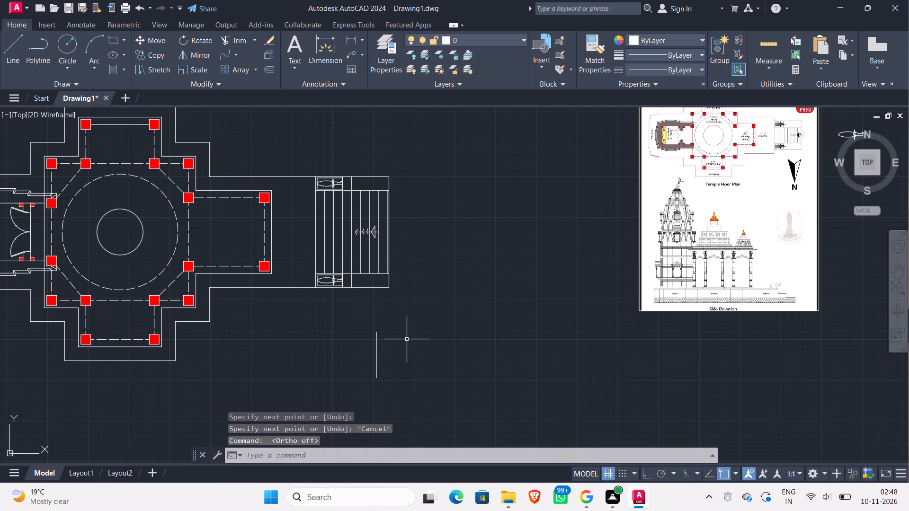
key(l)
key(Return)
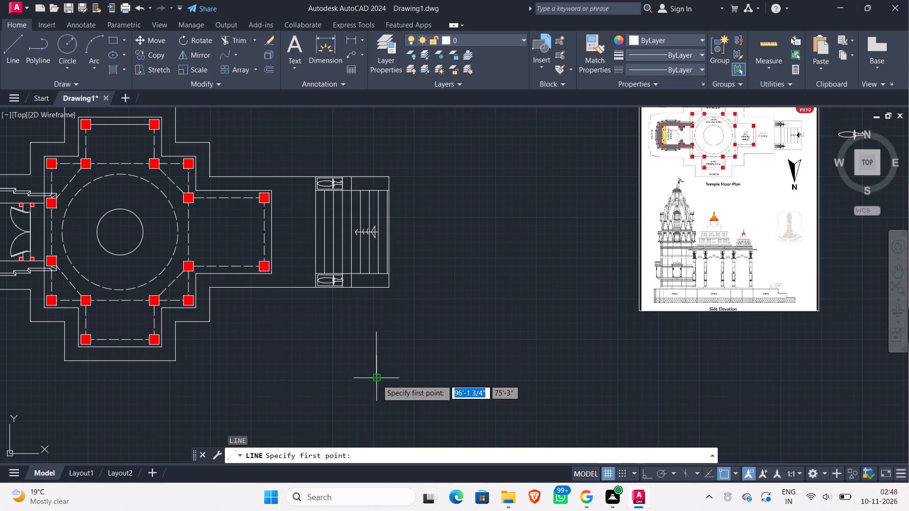
click(377, 379)
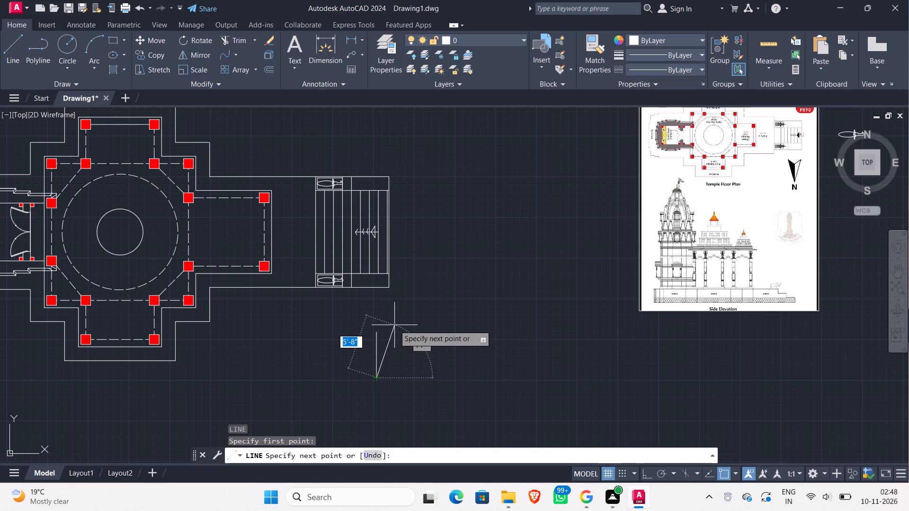
click(394, 325)
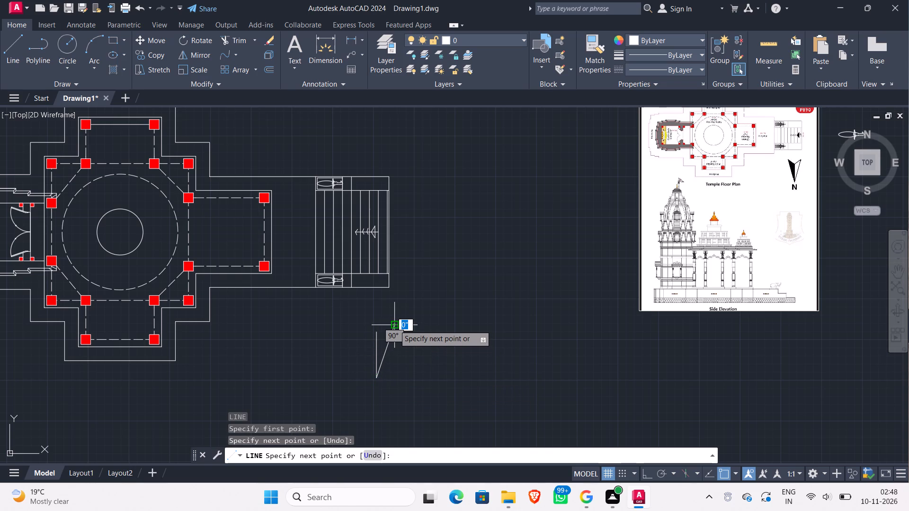
key(Escape)
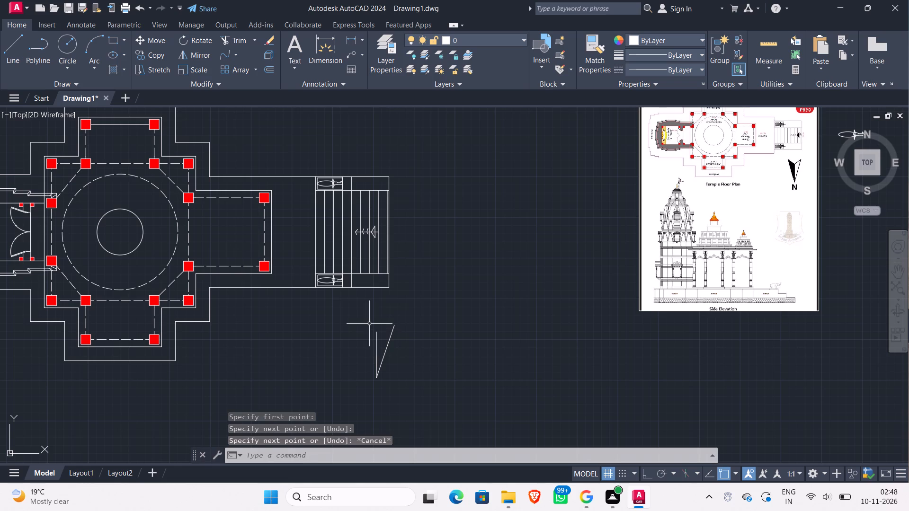
Draw the arrow's left side about 5'-9 1/2" long from the bottom tip, continuing through the centre line's top to the right side's upper end.
key(l)
key(Return)
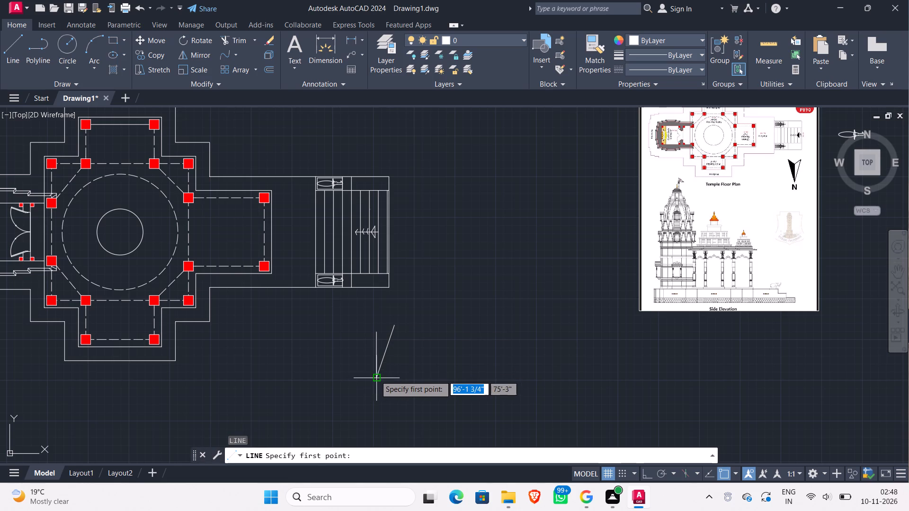
click(375, 375)
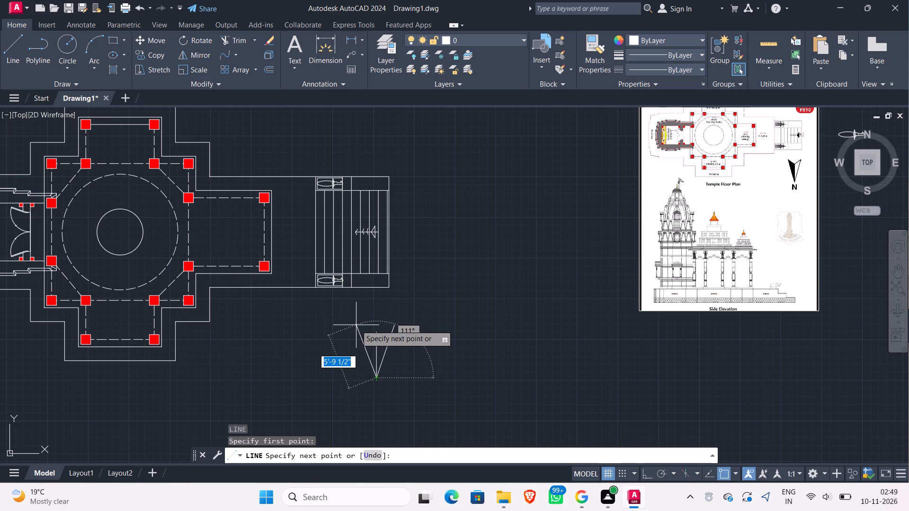
click(356, 325)
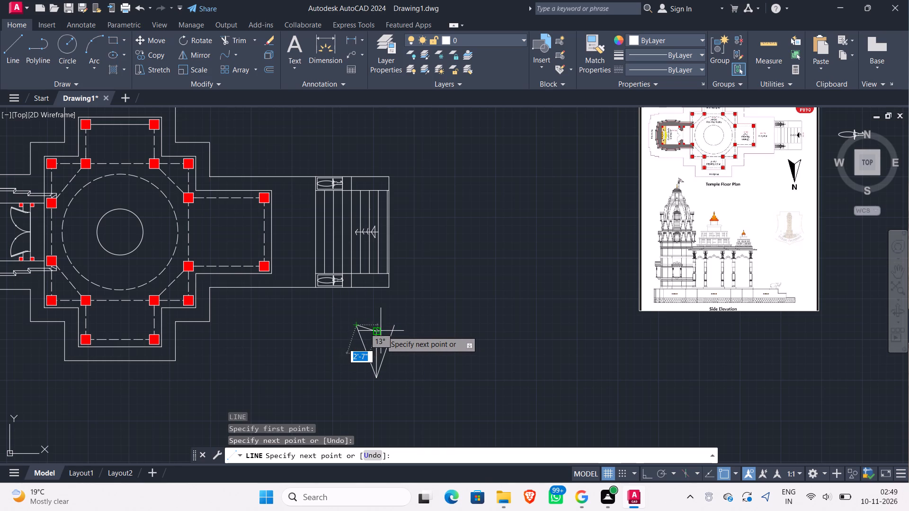
click(376, 331)
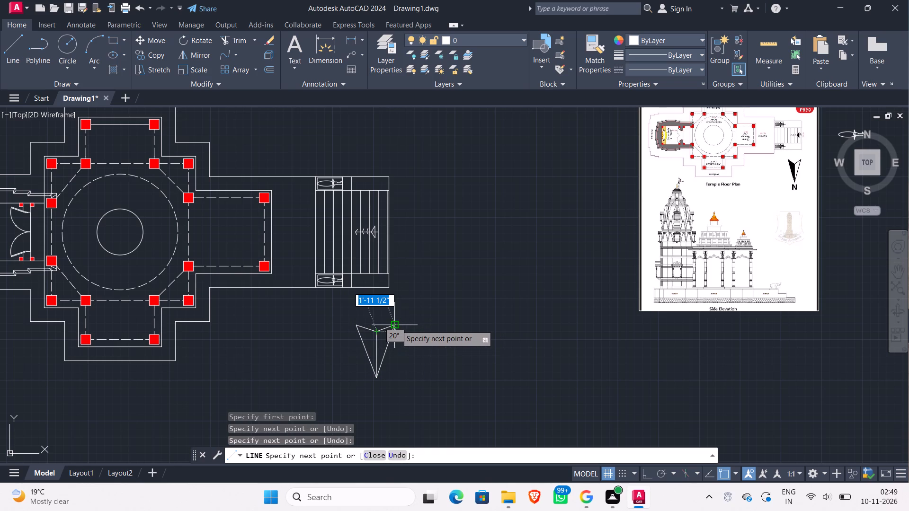
click(396, 325)
key(Escape)
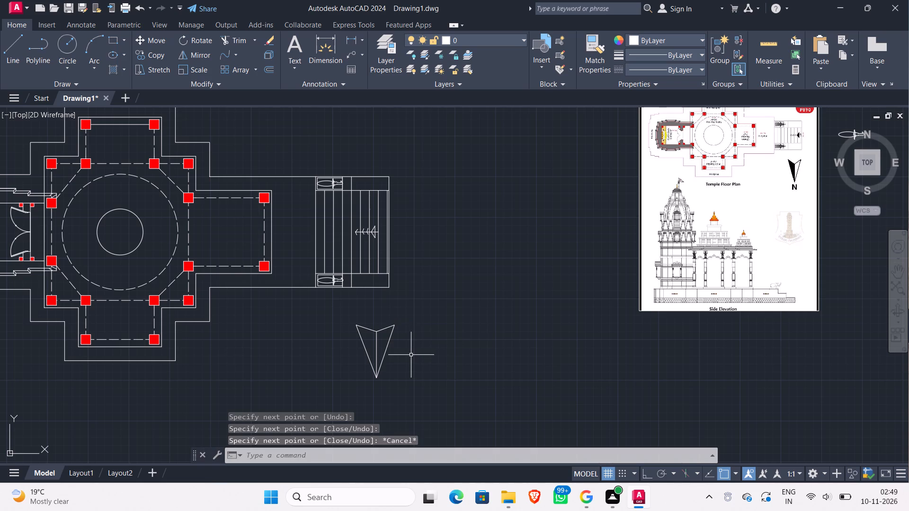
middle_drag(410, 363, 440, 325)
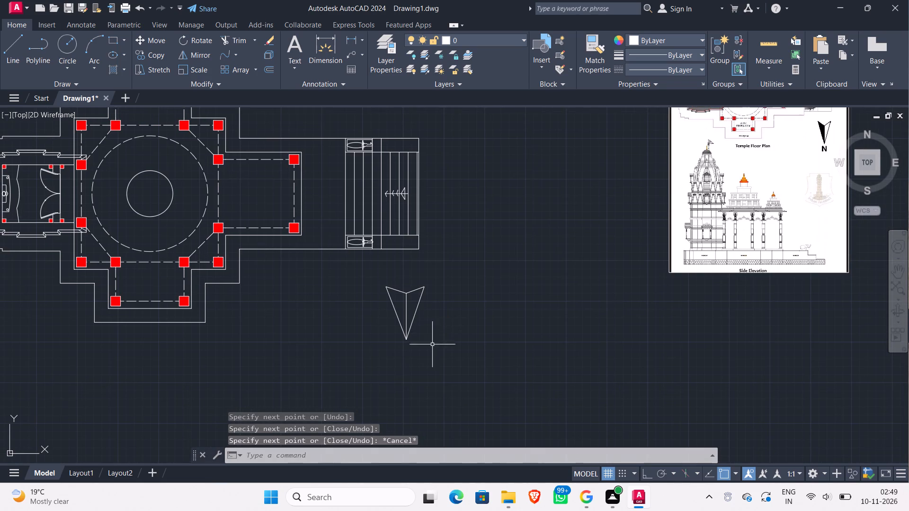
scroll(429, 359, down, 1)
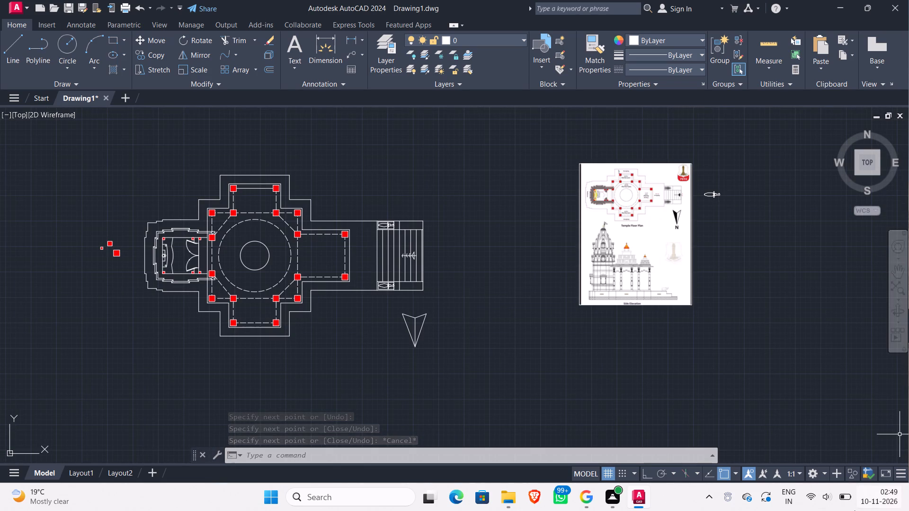
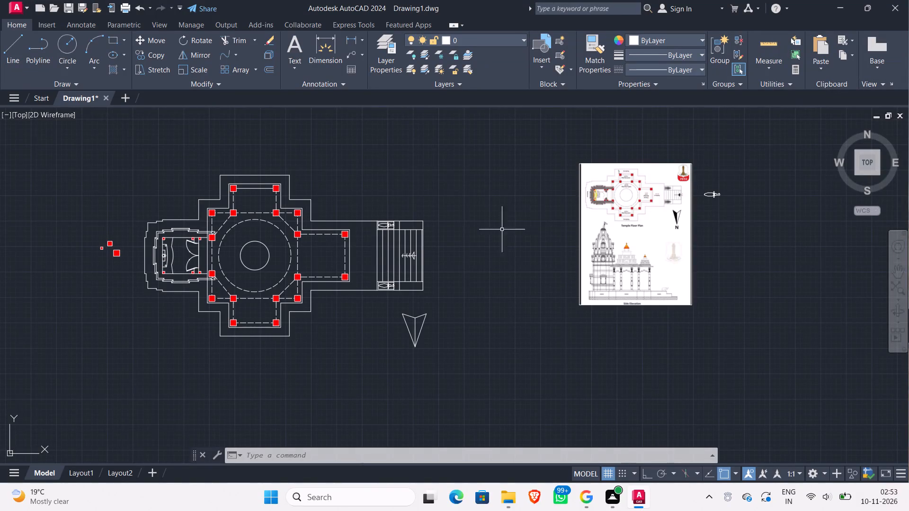
Erase the spare red column squares lying outside the plan, beyond its sanctum end.
scroll(408, 230, up, 3)
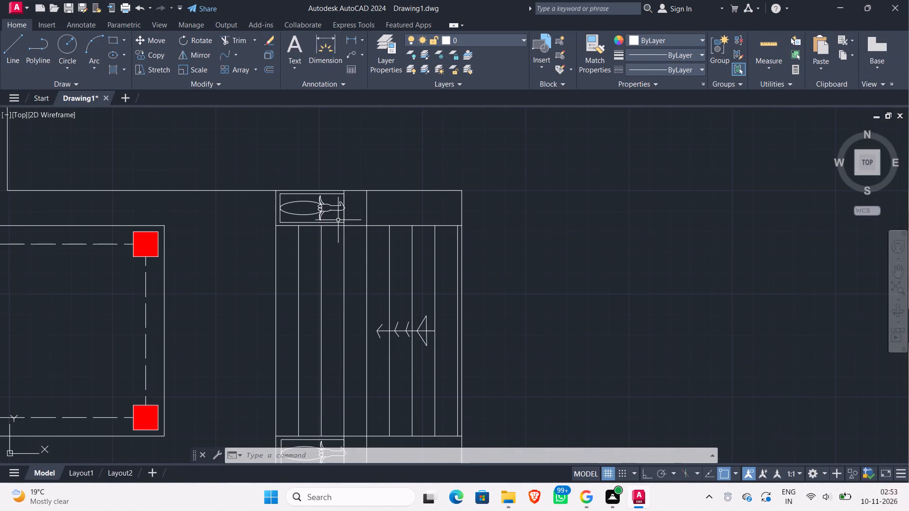
scroll(338, 220, down, 3)
scroll(346, 279, up, 3)
scroll(326, 233, down, 2)
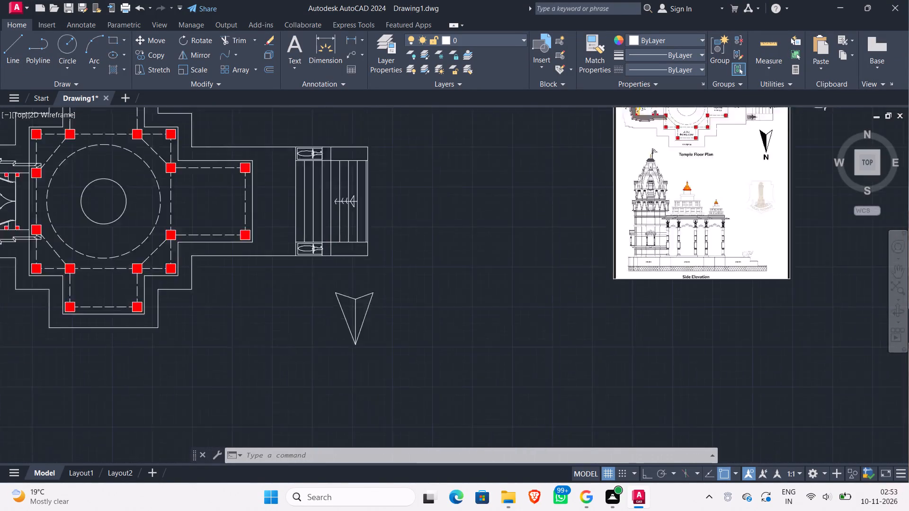
scroll(328, 248, down, 1)
middle_drag(89, 298, 141, 314)
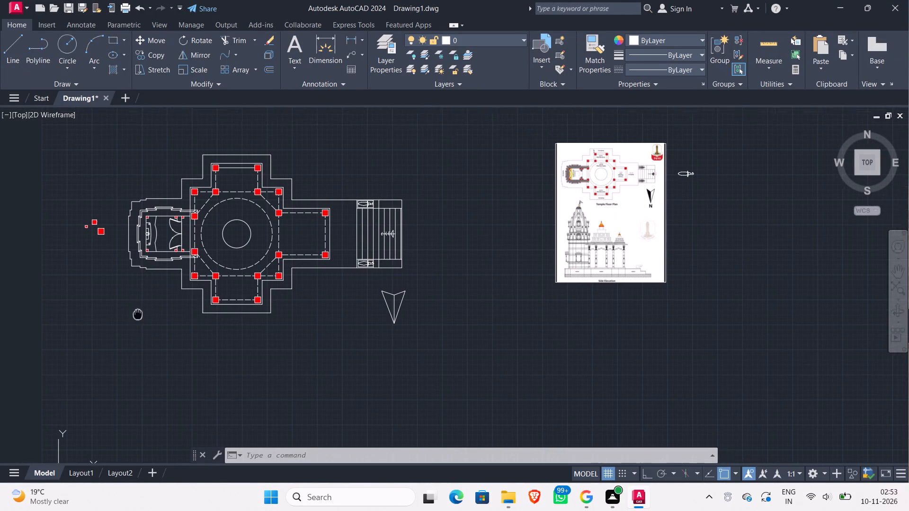
middle_drag(141, 314, 141, 315)
scroll(79, 234, up, 2)
click(173, 259)
drag(61, 166, 62, 175)
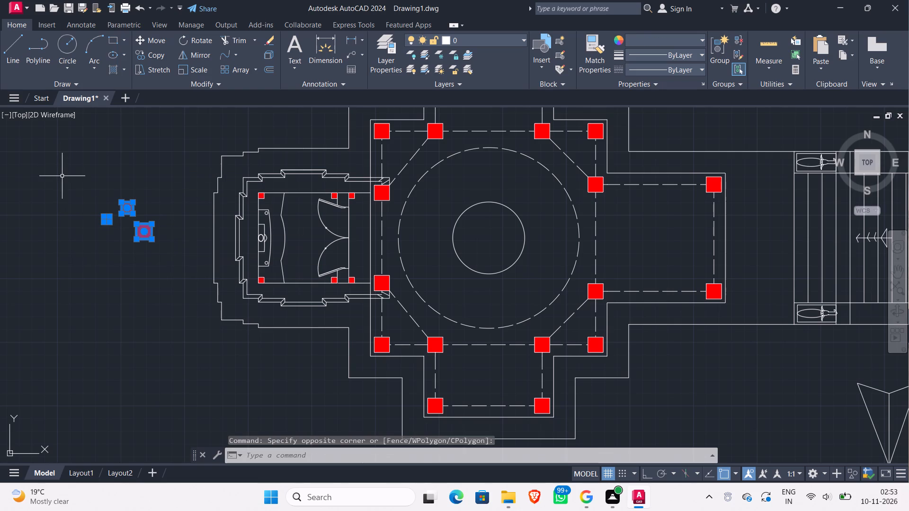
key(Delete)
Review the drafted floor plan and compare its overall layout with the reference image.
scroll(299, 455, down, 1)
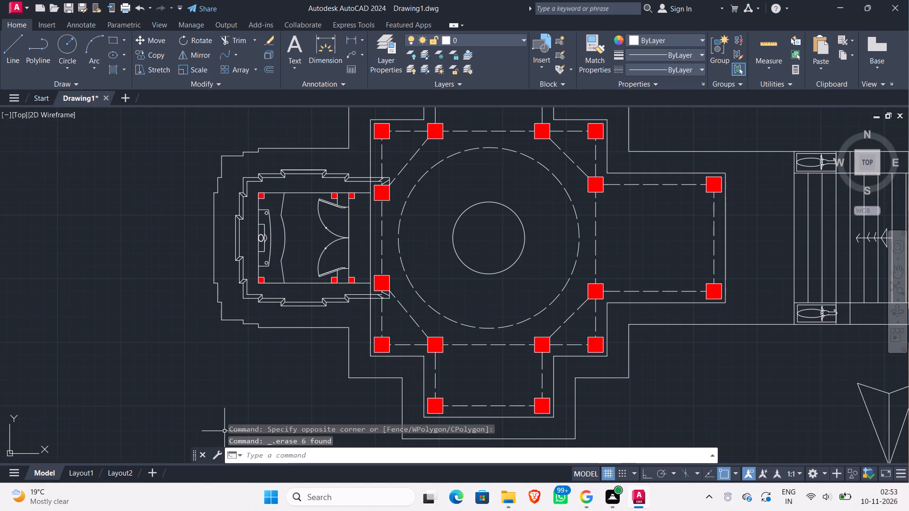
scroll(297, 457, down, 2)
scroll(289, 368, down, 2)
middle_drag(289, 367, 86, 277)
middle_drag(234, 326, 250, 359)
scroll(250, 360, down, 1)
scroll(251, 360, up, 1)
middle_drag(251, 360, 300, 360)
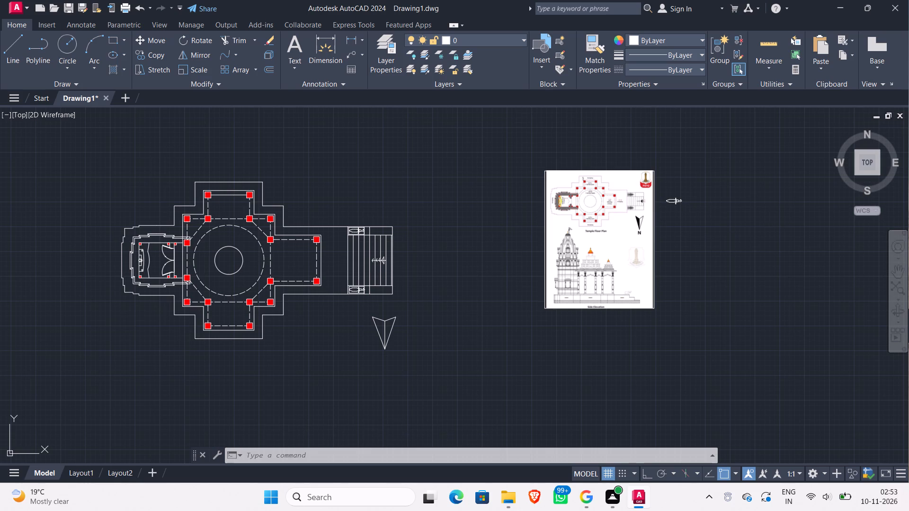
scroll(586, 203, up, 2)
scroll(586, 203, down, 2)
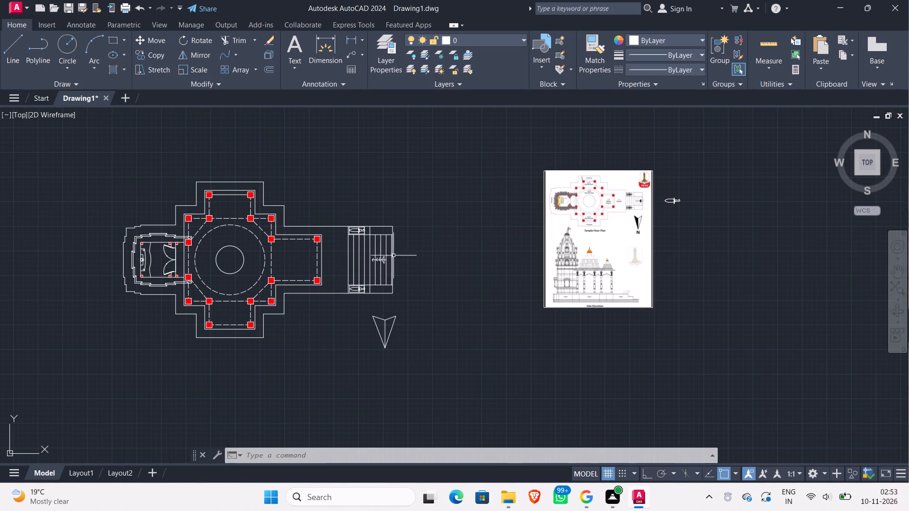
scroll(575, 222, up, 1)
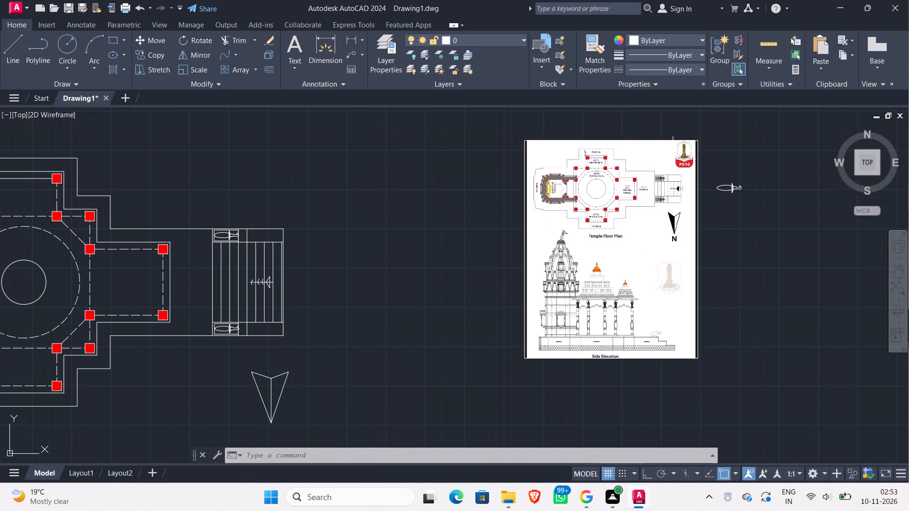
middle_drag(481, 308, 547, 336)
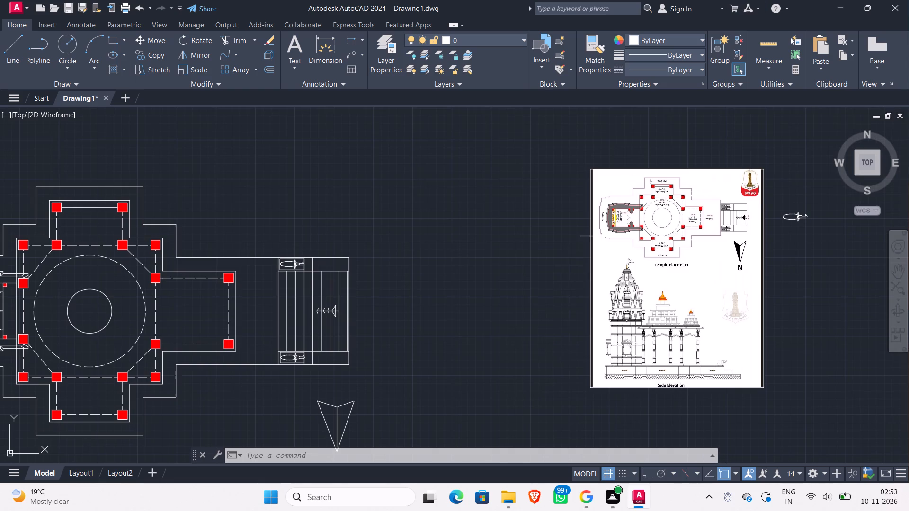
middle_drag(216, 404, 275, 388)
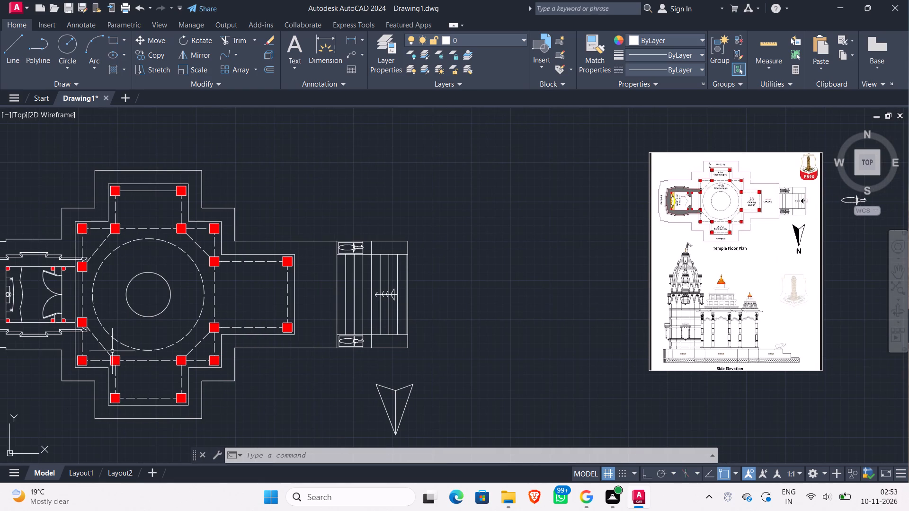
scroll(584, 311, down, 1)
middle_drag(583, 311, 579, 250)
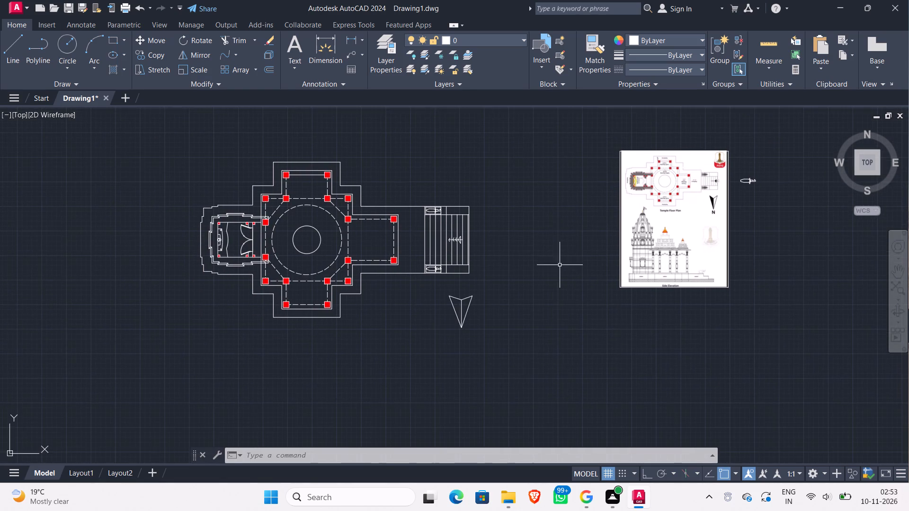
Examine the reference image's side elevation, including the tower, domed roofs, columns and wall mouldings.
middle_drag(560, 265, 381, 270)
scroll(498, 226, up, 4)
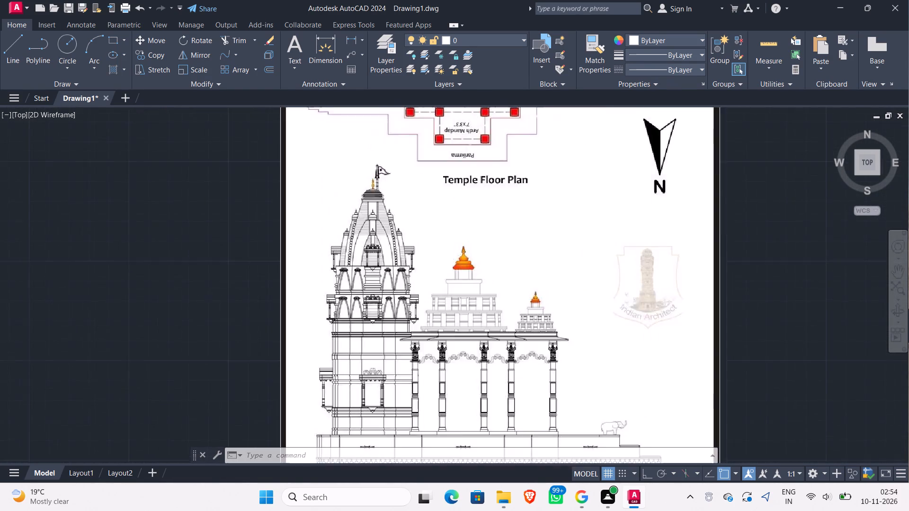
scroll(376, 190, down, 2)
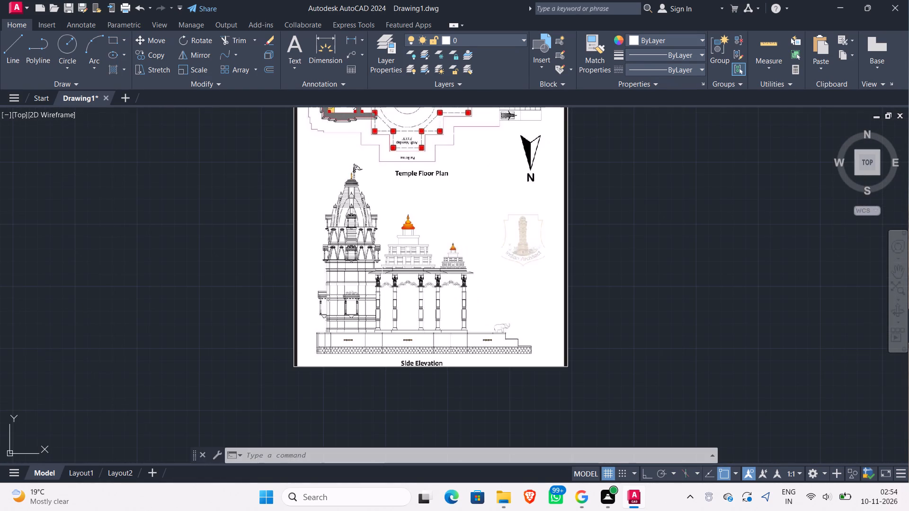
scroll(382, 262, up, 3)
scroll(383, 257, down, 4)
scroll(383, 258, up, 1)
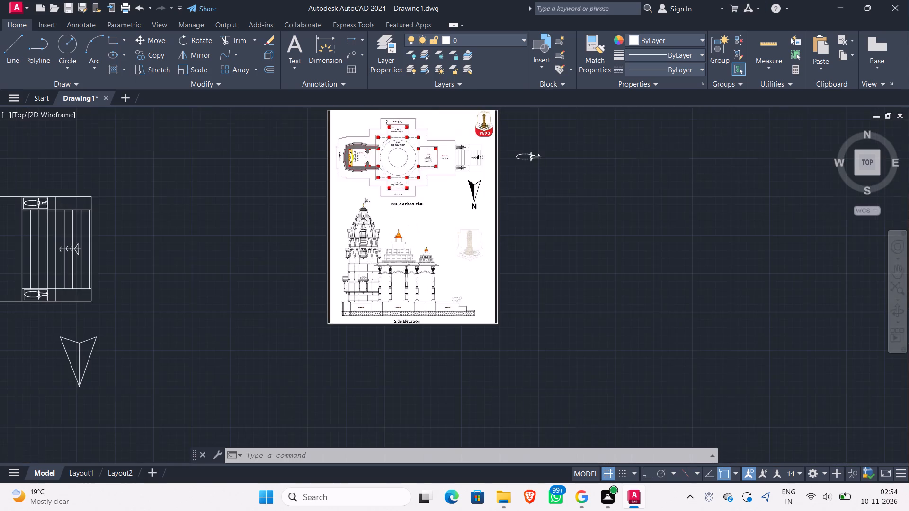
scroll(383, 258, up, 1)
scroll(383, 258, down, 1)
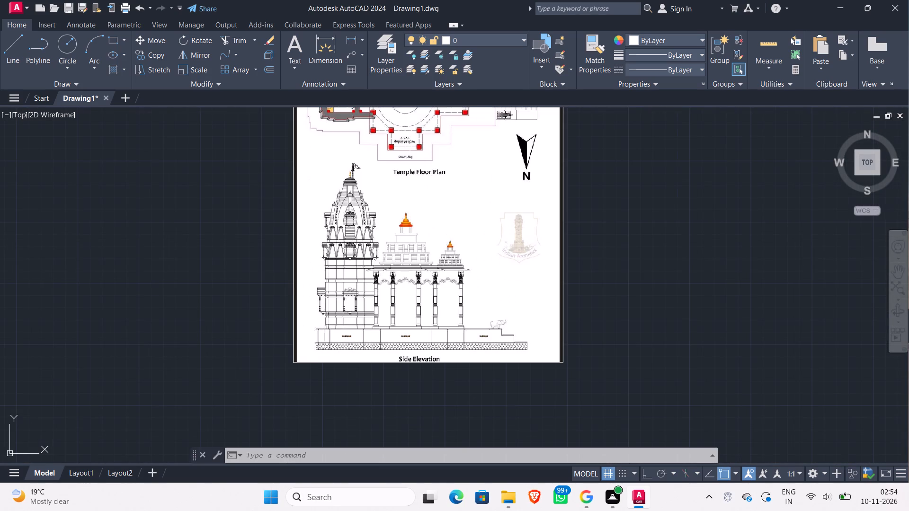
scroll(339, 172, up, 2)
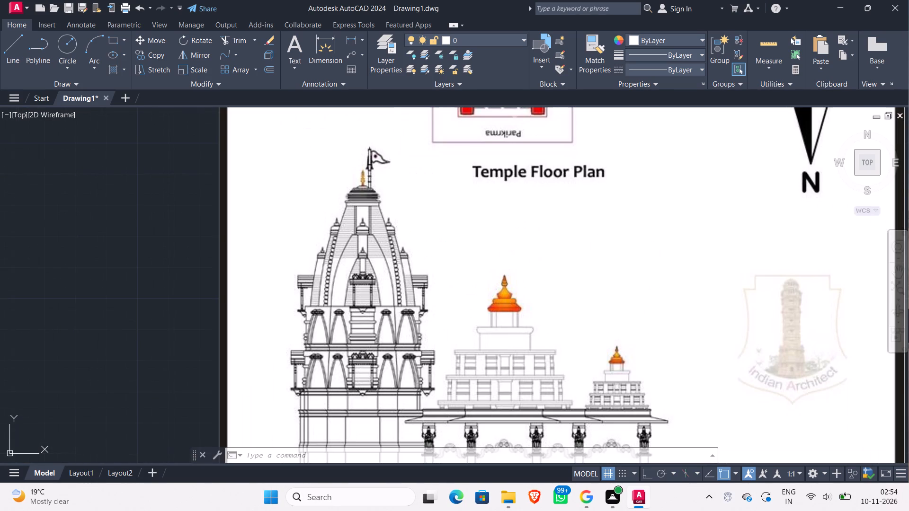
scroll(455, 211, down, 1)
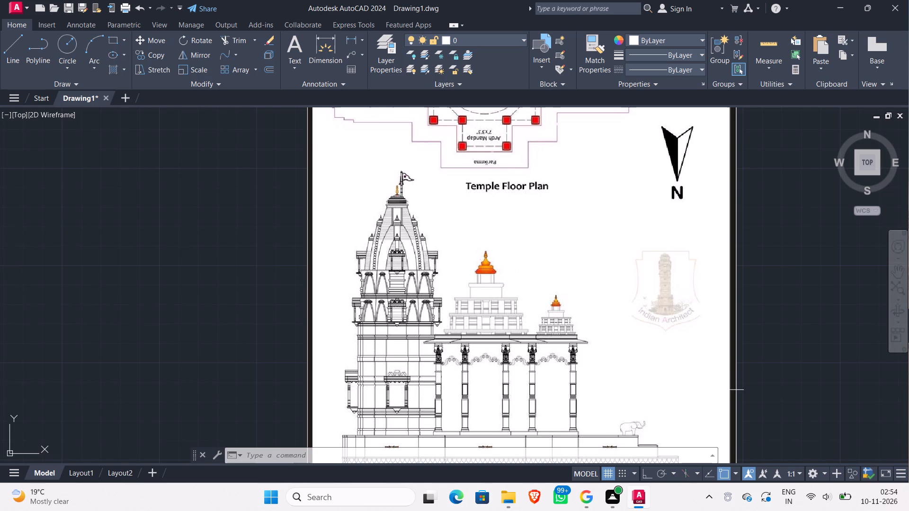
scroll(488, 373, up, 2)
scroll(487, 373, down, 2)
middle_drag(481, 376, 481, 376)
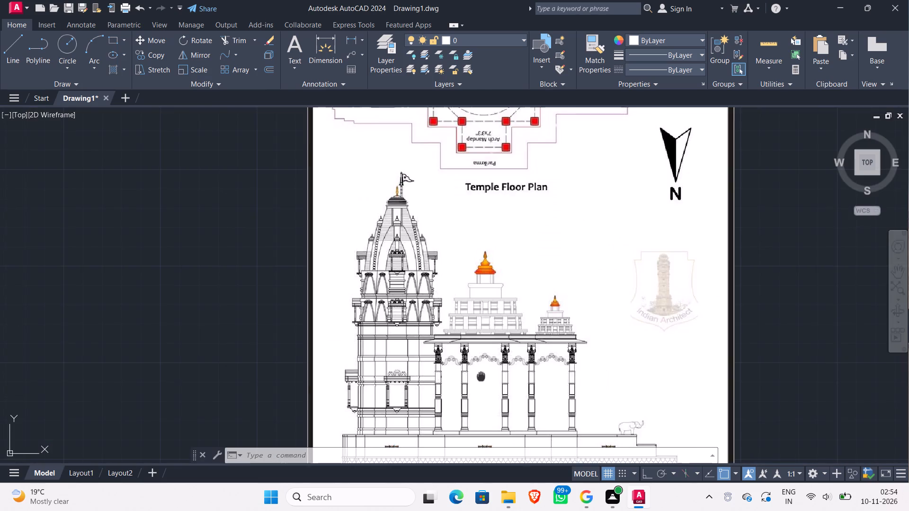
middle_drag(481, 376, 615, 287)
scroll(607, 288, down, 2)
middle_drag(440, 353, 578, 273)
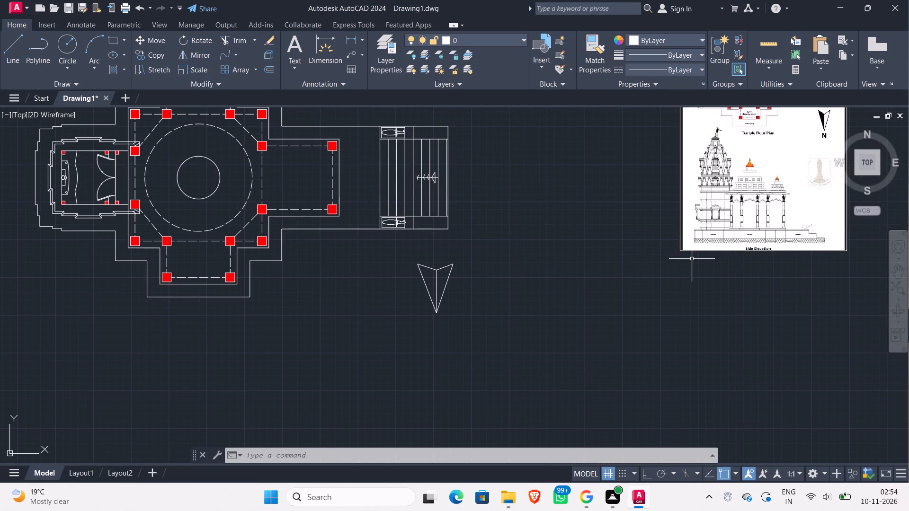
scroll(701, 252, up, 3)
scroll(704, 248, down, 4)
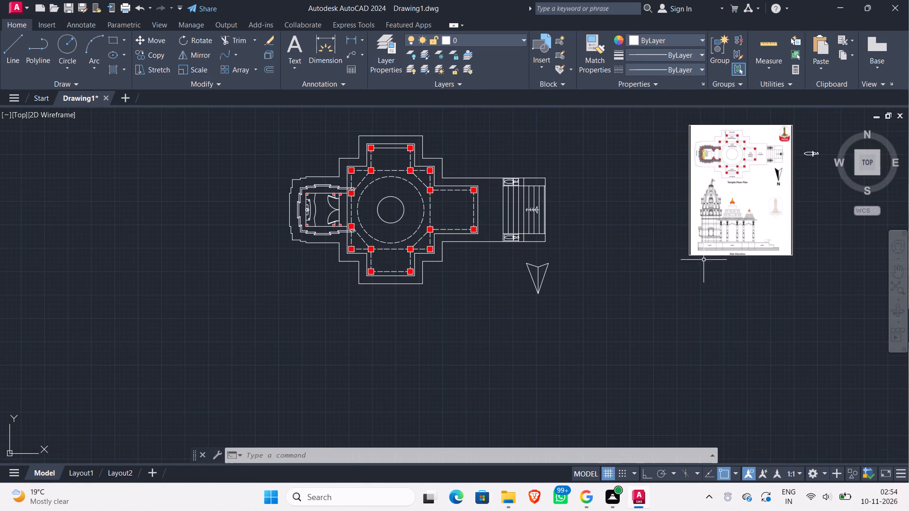
scroll(707, 205, up, 2)
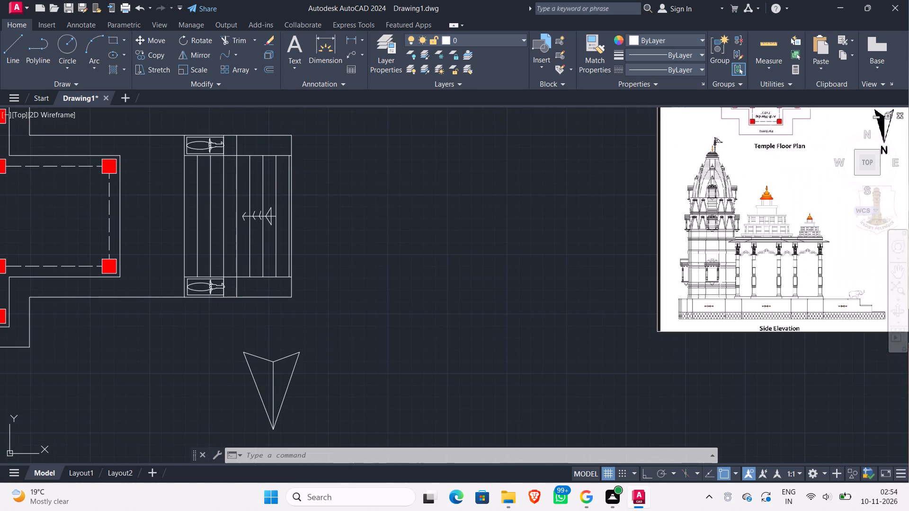
scroll(722, 272, up, 2)
scroll(722, 272, down, 2)
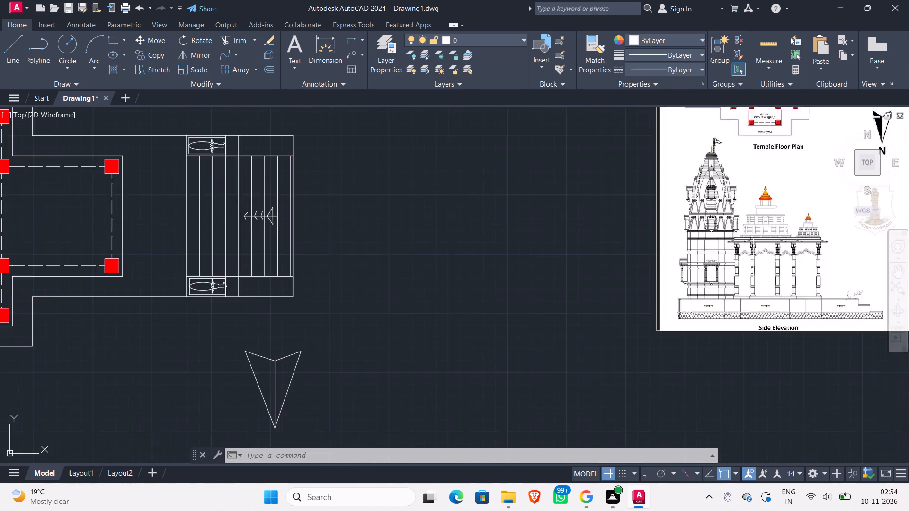
scroll(753, 261, up, 3)
scroll(685, 248, up, 2)
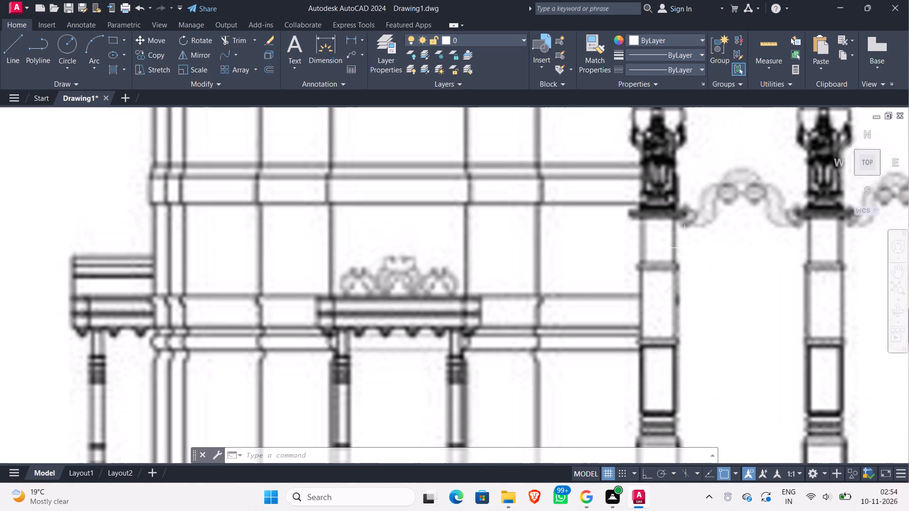
scroll(685, 248, down, 1)
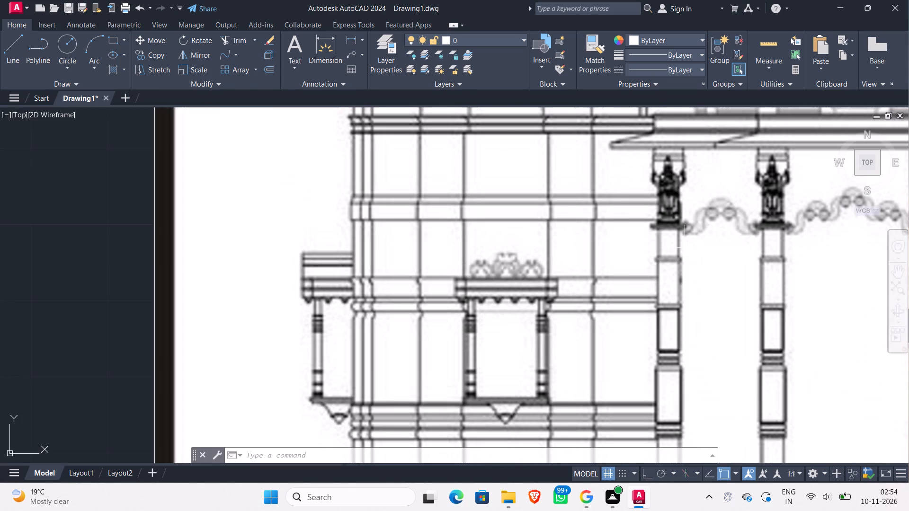
scroll(685, 248, down, 7)
middle_drag(592, 295, 553, 409)
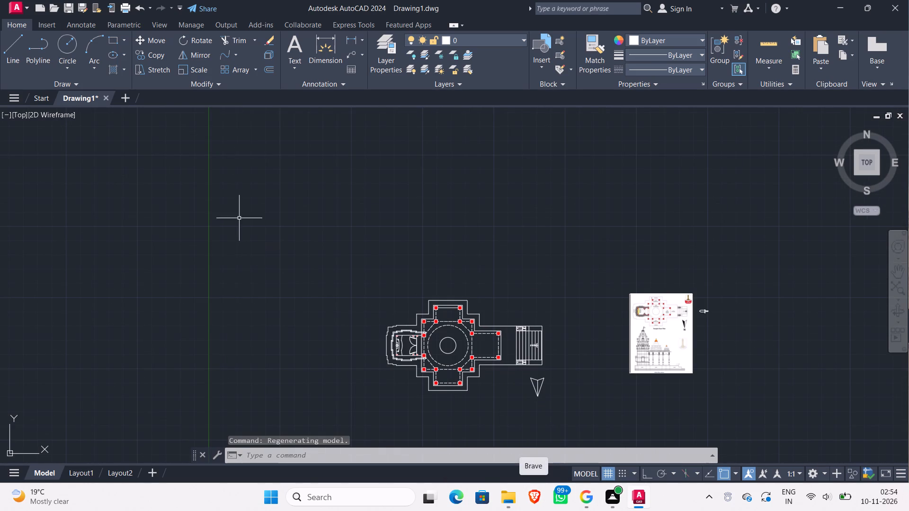
Save the temple drawing.
click(72, 10)
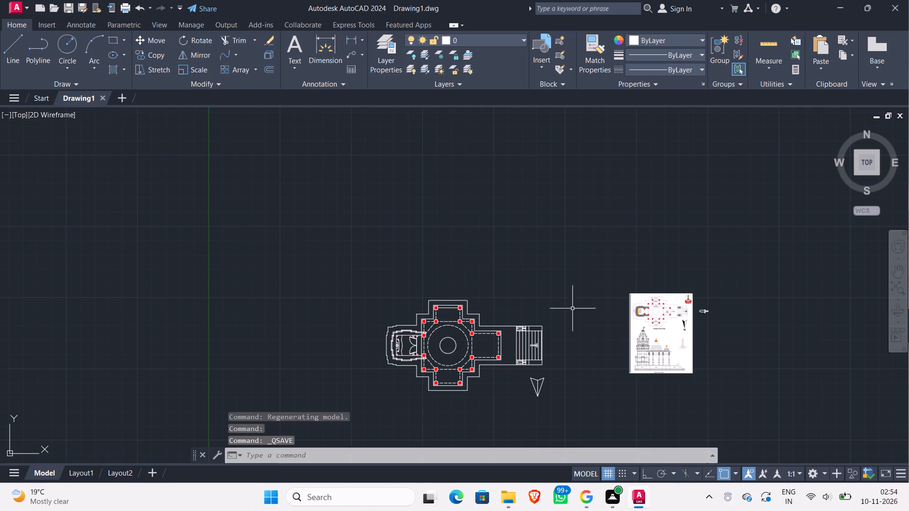
Switch to the Brave browser, leave the open YouTube video, and search the web for "free auto cad blocks".
click(536, 495)
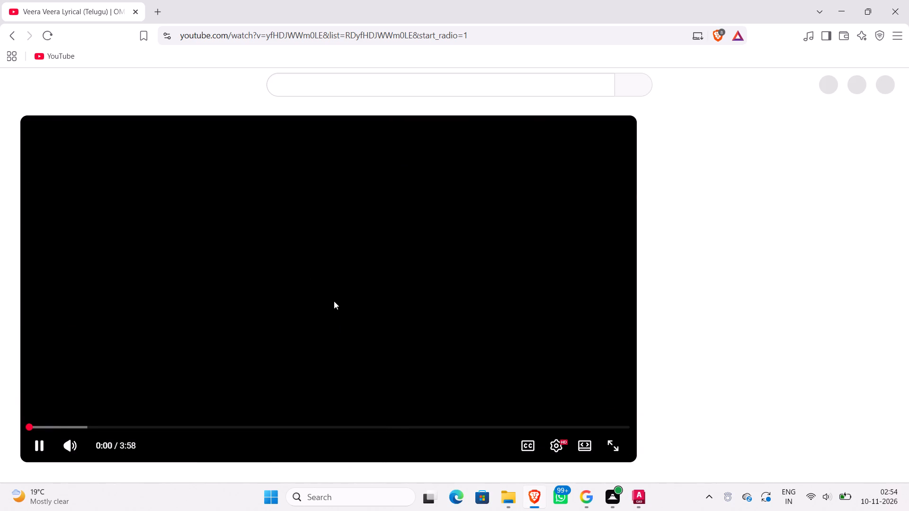
click(330, 286)
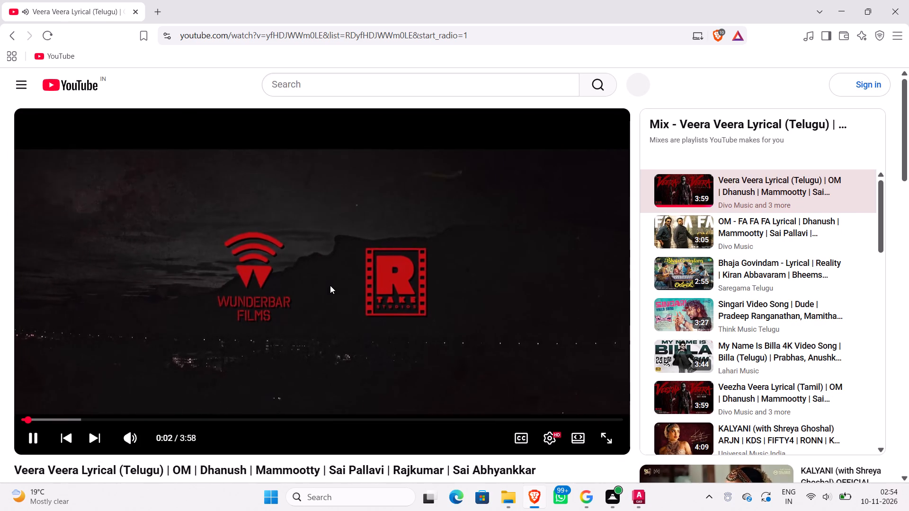
click(264, 237)
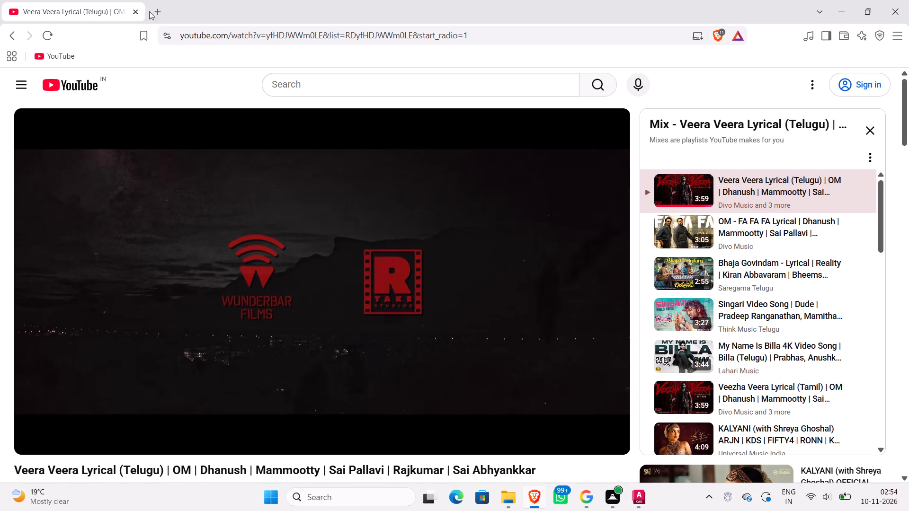
click(6, 35)
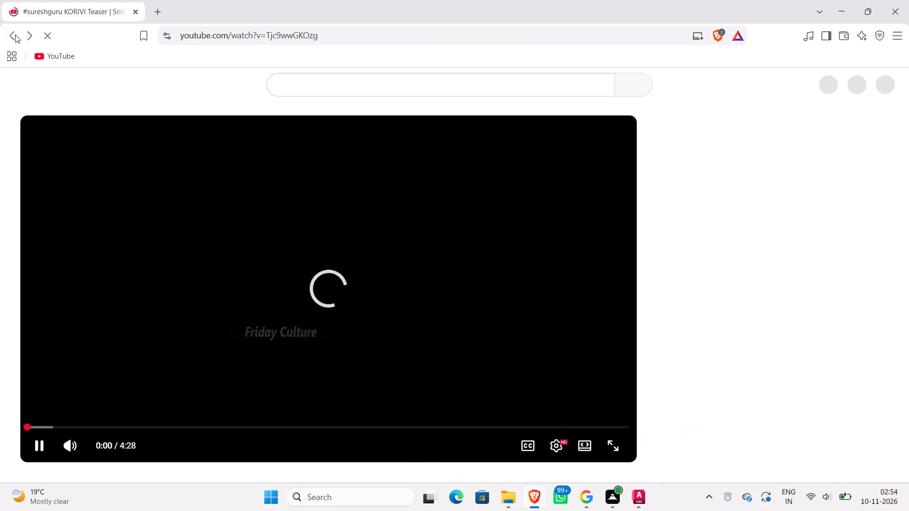
click(11, 32)
double_click(11, 32)
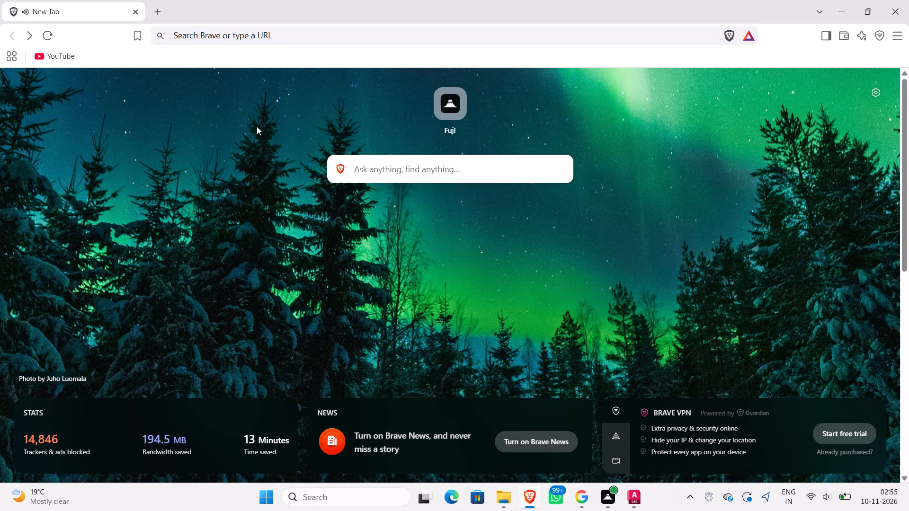
click(393, 174)
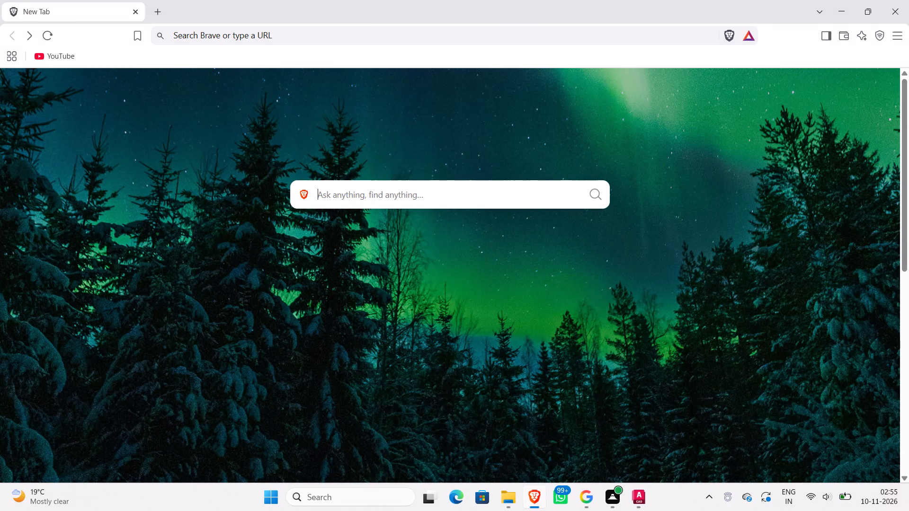
text(blo)
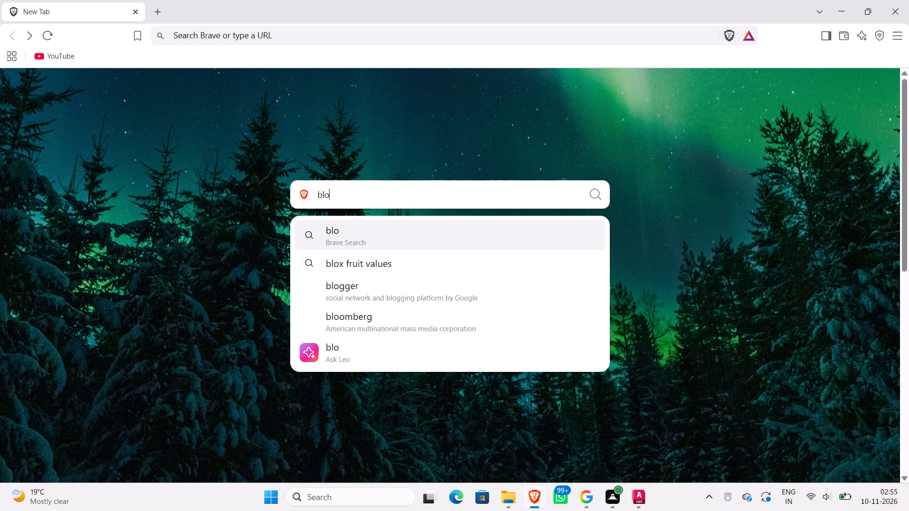
key(BackSpace)
key(BackSpace)
key(BackSpace)
text(free auto cad blocks)
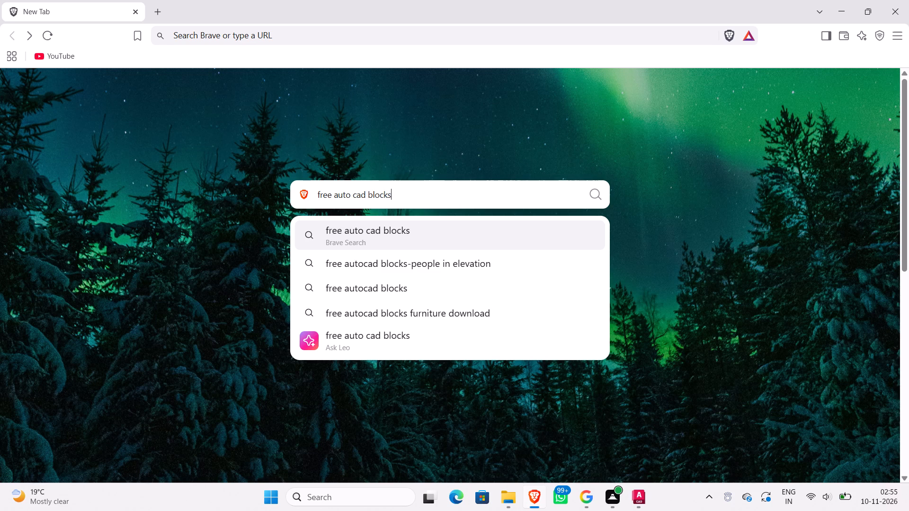
click(402, 233)
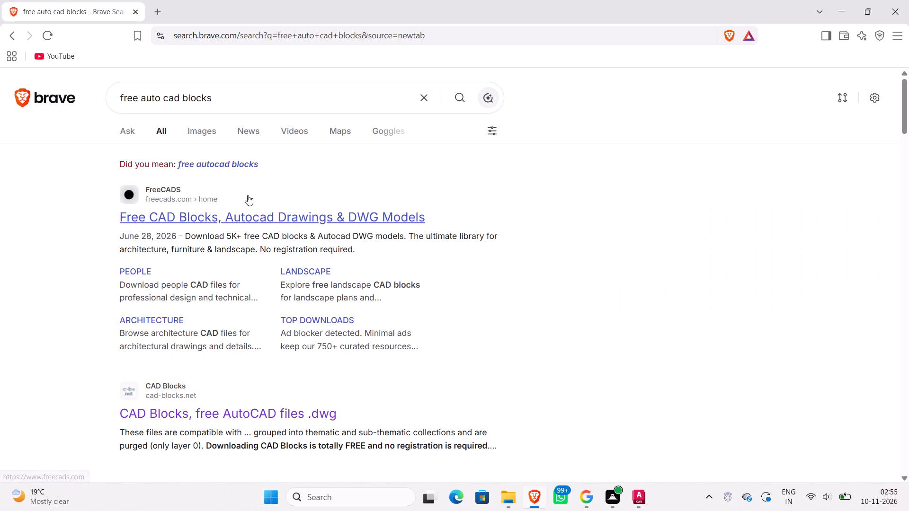
Open the FreeCADS website from the search results, dismiss its newsletter pop-up, and look through its featured blocks and CAD categories.
click(260, 215)
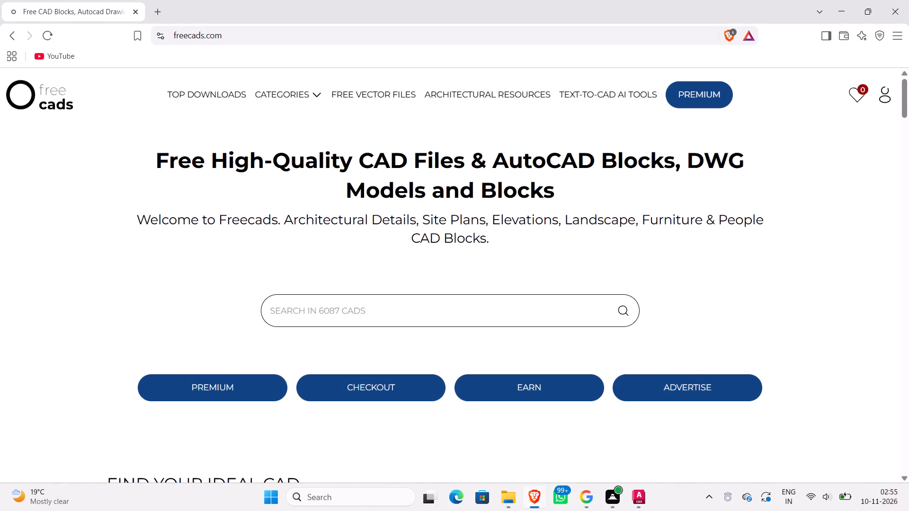
scroll(308, 224, down, 6)
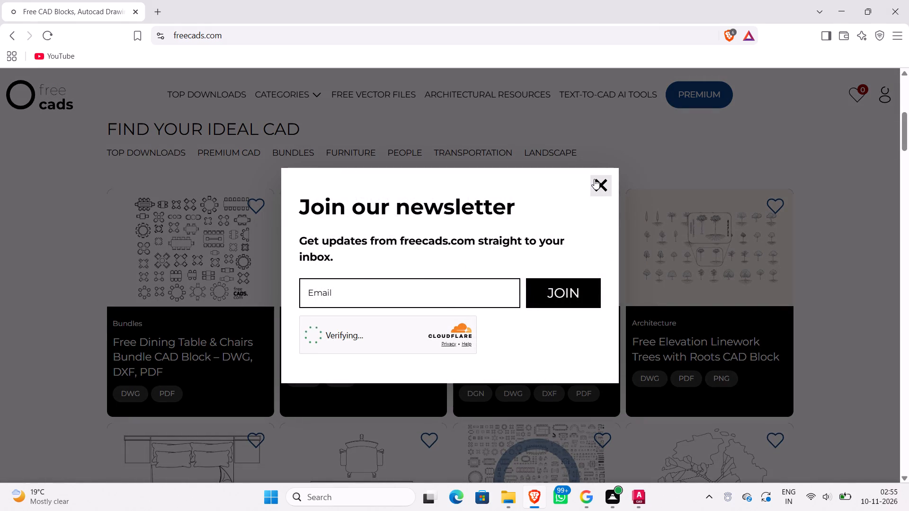
click(594, 179)
scroll(326, 233, down, 3)
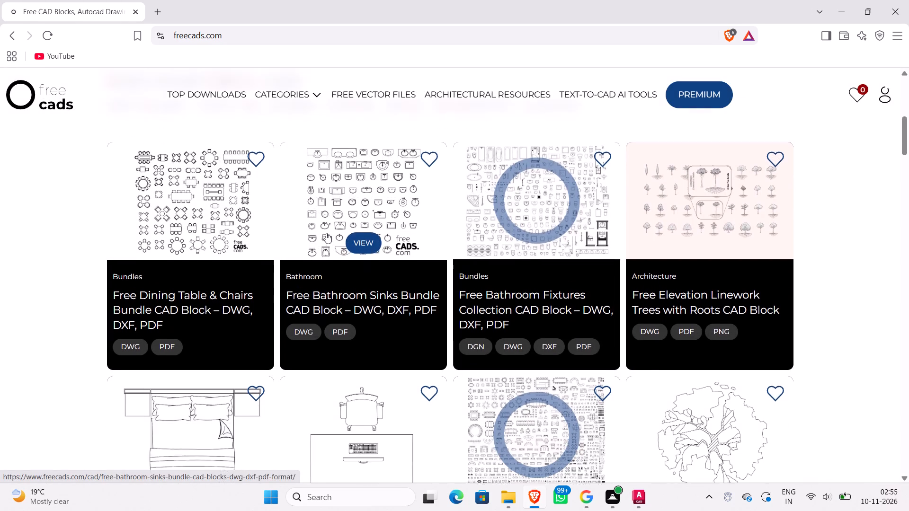
scroll(326, 233, down, 11)
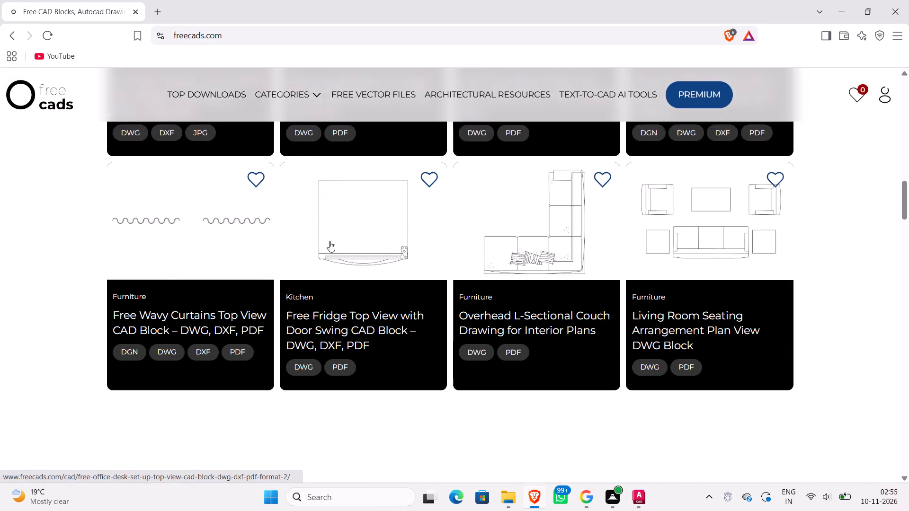
scroll(330, 241, down, 4)
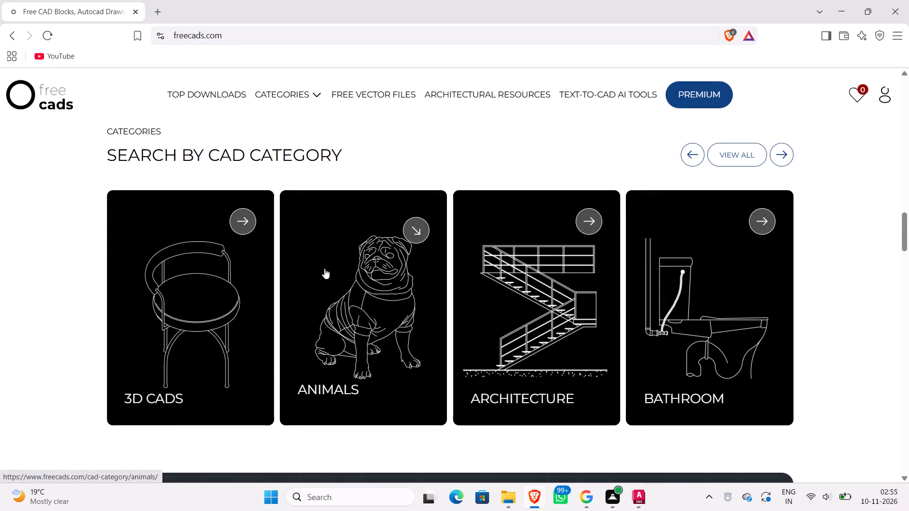
scroll(576, 280, down, 3)
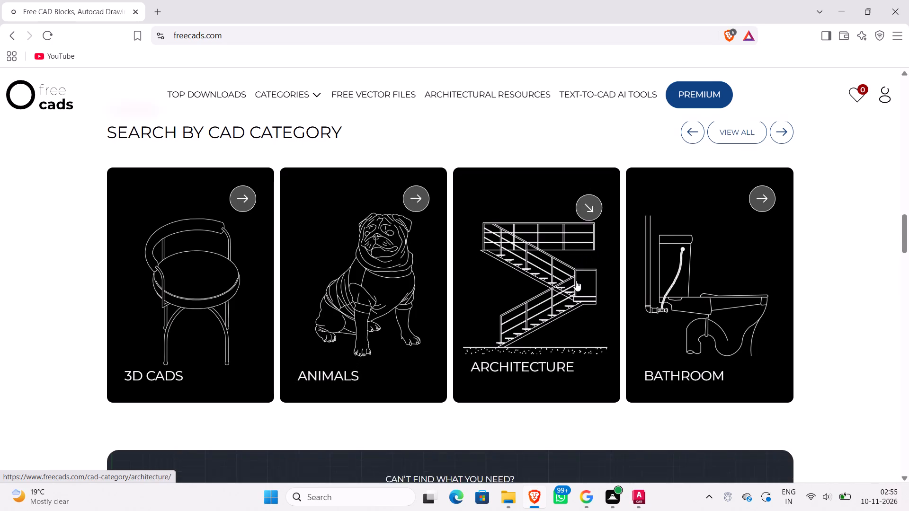
scroll(576, 280, down, 6)
scroll(559, 292, up, 8)
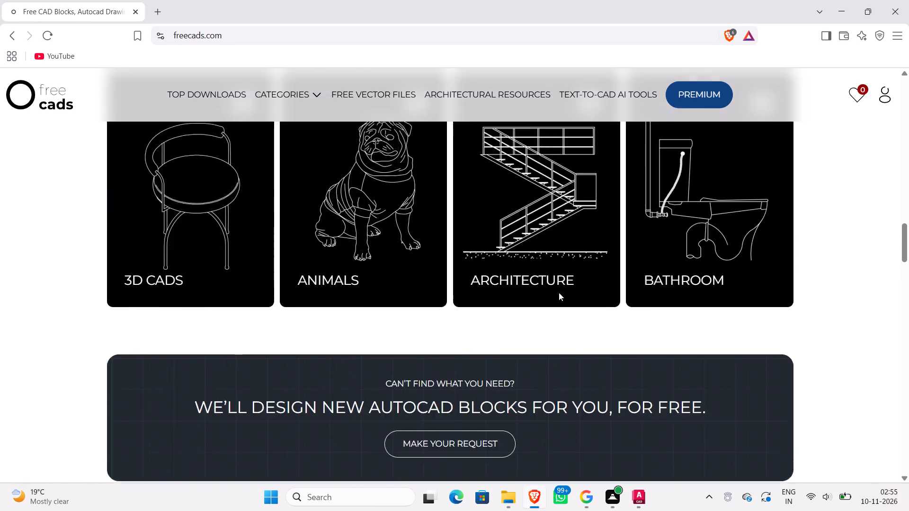
scroll(559, 292, up, 10)
scroll(526, 261, up, 15)
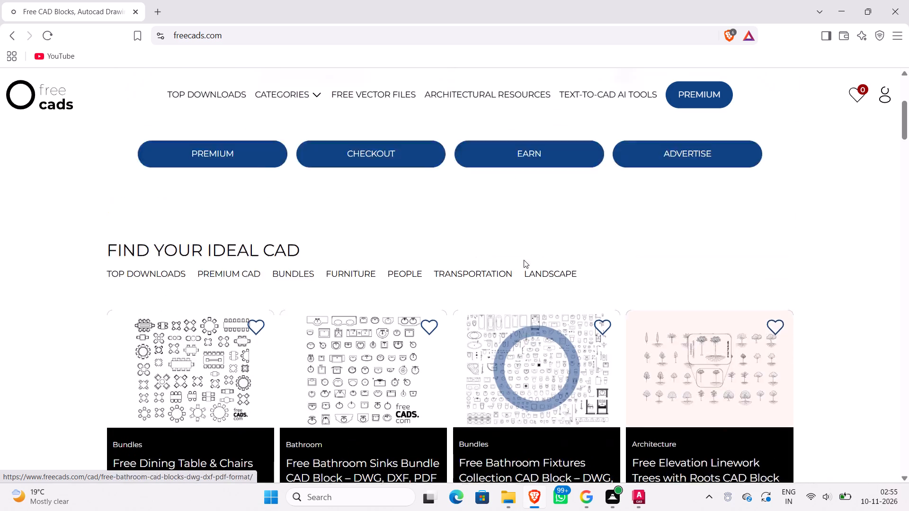
scroll(511, 251, up, 2)
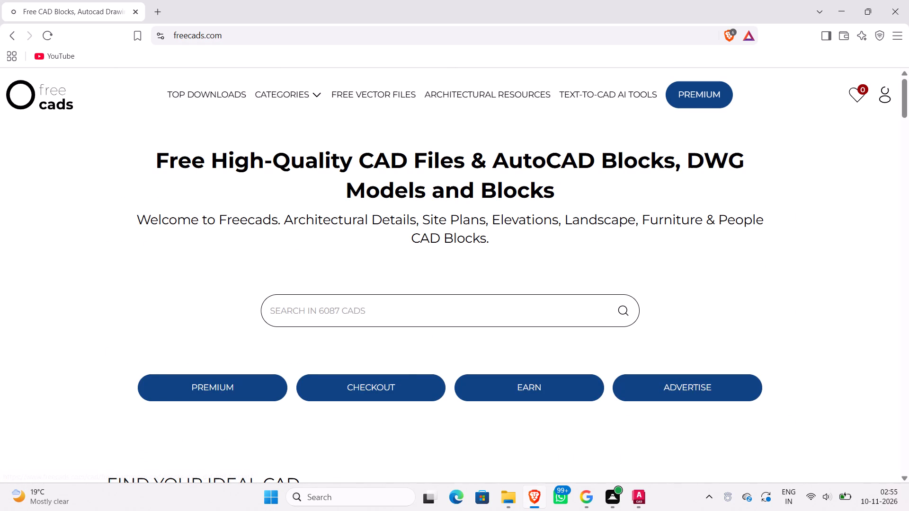
Search the FreeCADS library for "idols" and check the results page.
click(324, 315)
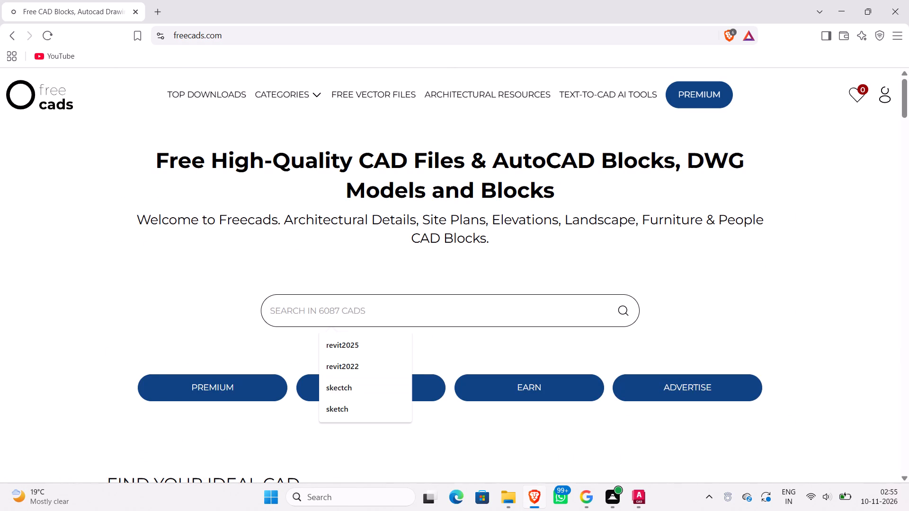
key(i)
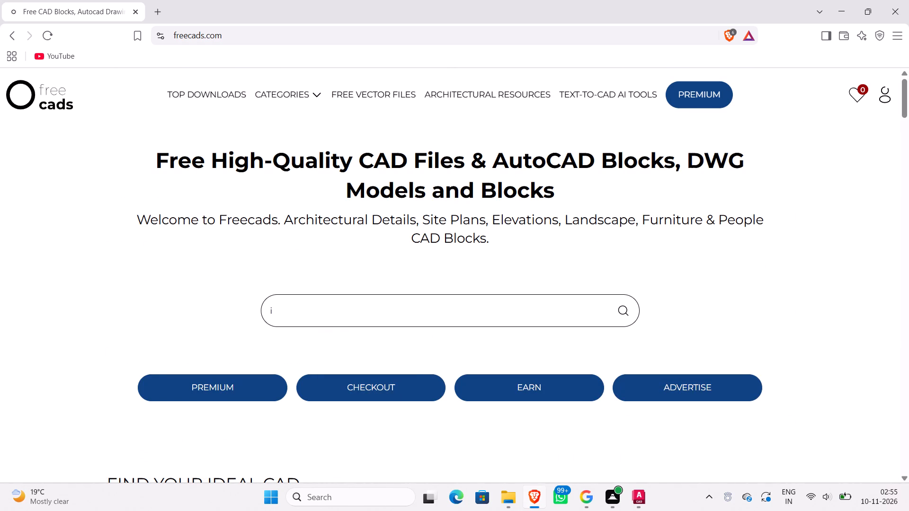
key(d)
text(ols)
key(Return)
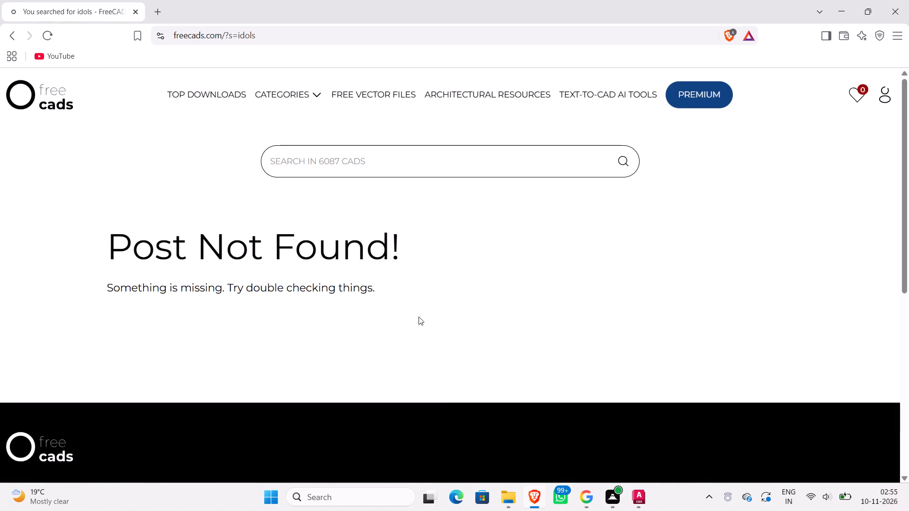
scroll(257, 267, down, 6)
scroll(322, 352, up, 3)
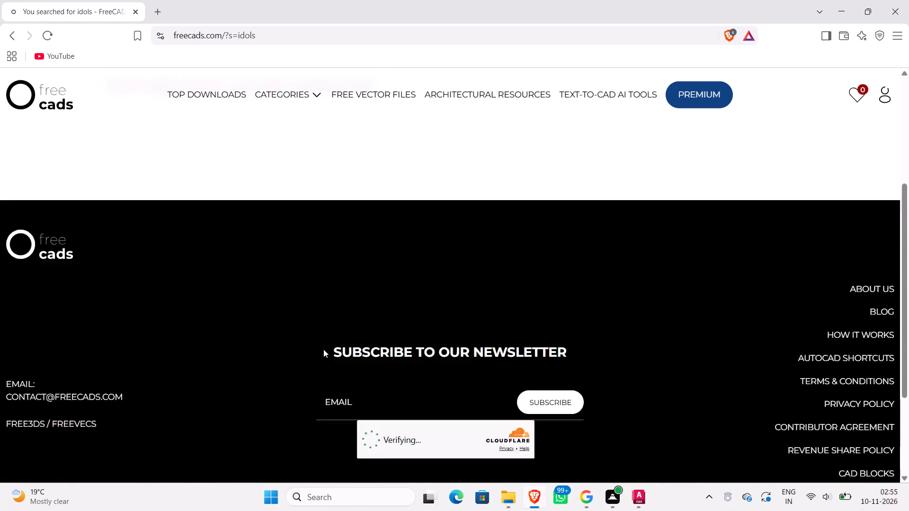
scroll(323, 349, up, 5)
scroll(330, 351, down, 4)
scroll(330, 355, up, 8)
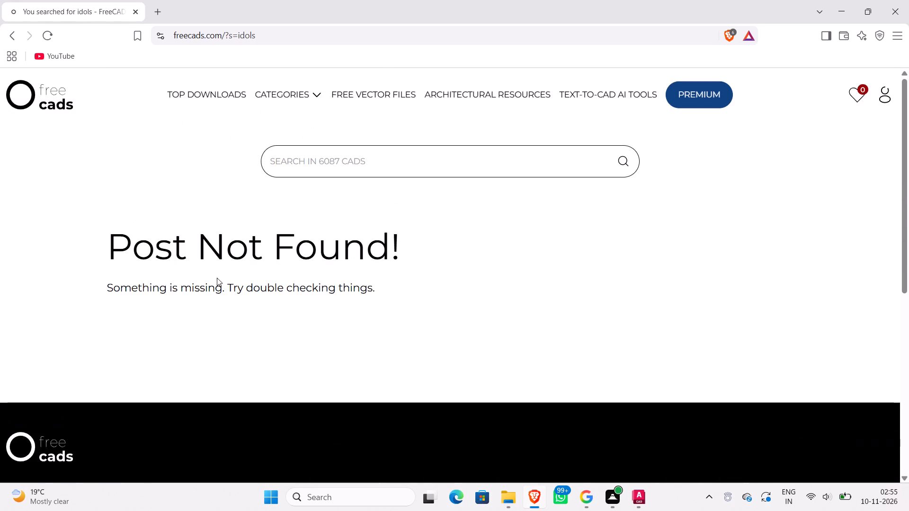
Return to the FreeCADS home page and look through its featured CAD blocks again.
drag(10, 37, 11, 32)
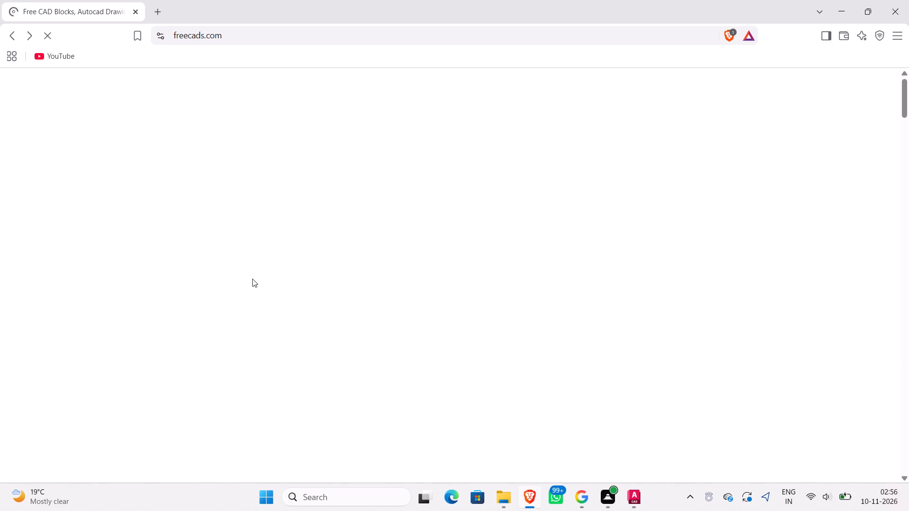
scroll(378, 275, down, 6)
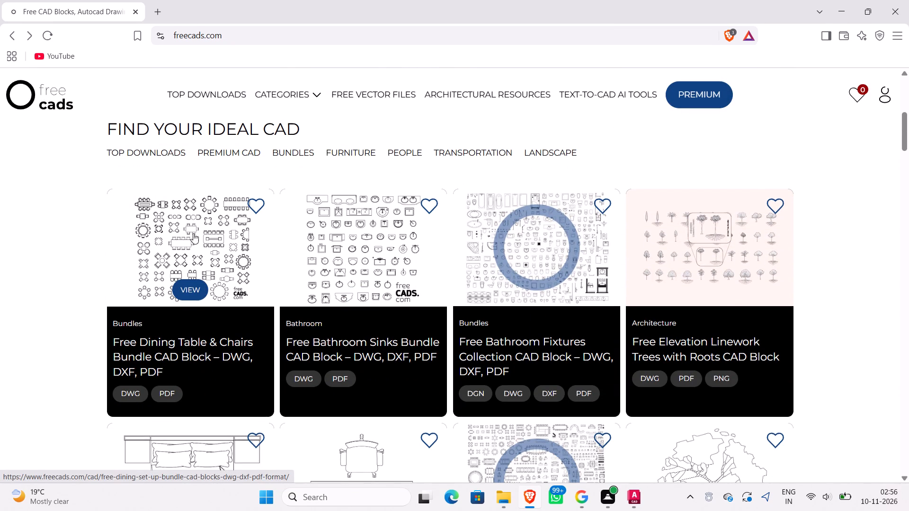
scroll(196, 227, down, 6)
scroll(242, 340, down, 3)
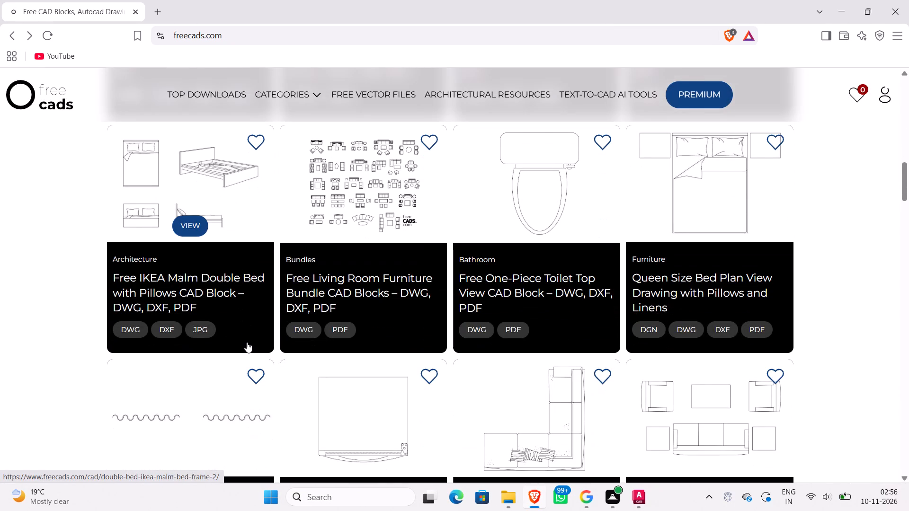
scroll(247, 341, up, 3)
scroll(248, 331, down, 1)
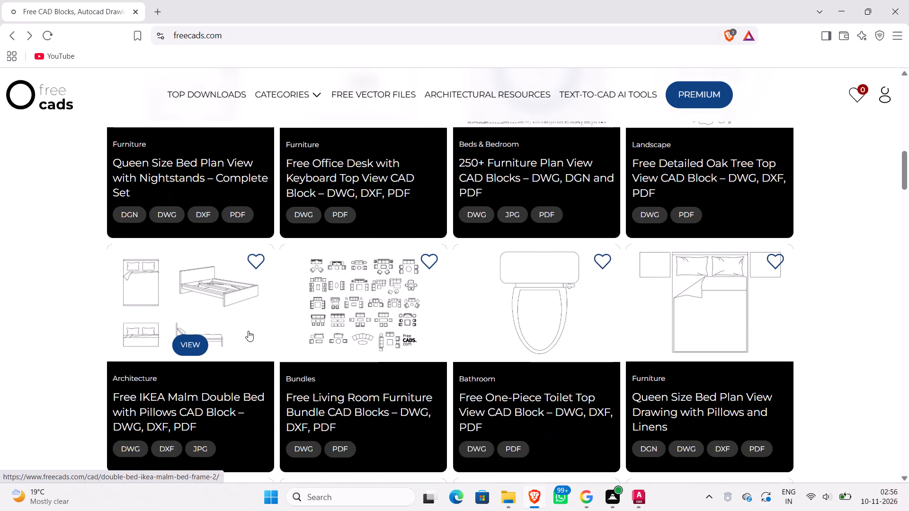
scroll(248, 331, up, 14)
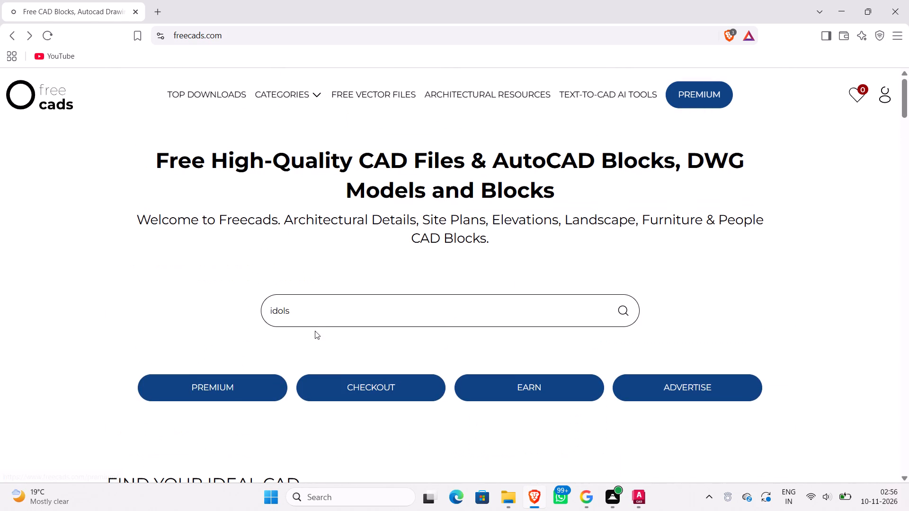
Replace the earlier FreeCADS search term and search the library for "god".
click(309, 317)
key(BackSpace)
key(BackSpace)
key(BackSpace)
key(BackSpace)
key(BackSpace)
key(BackSpace)
key(BackSpace)
key(BackSpace)
key(BackSpace)
key(BackSpace)
key(BackSpace)
text(god)
key(Return)
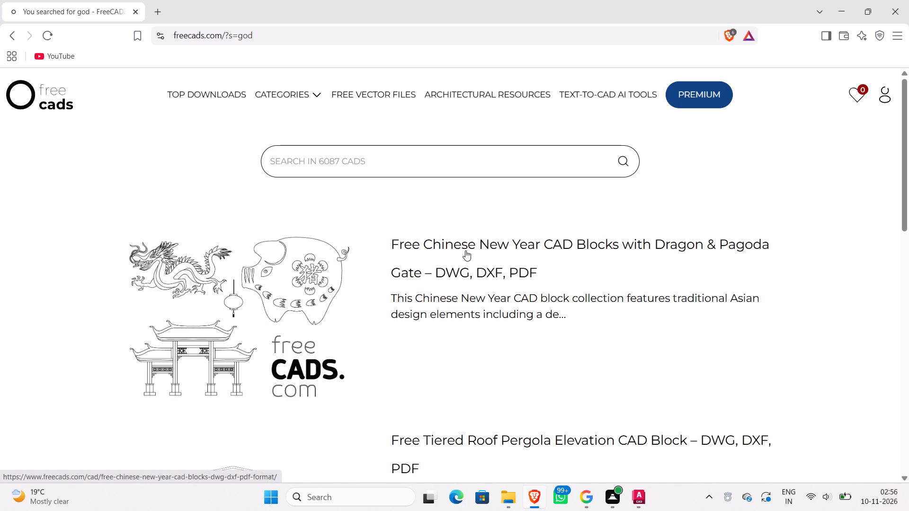
Examine the FreeCADS results for "god" for blocks that suit the temple drawing.
scroll(481, 336, down, 5)
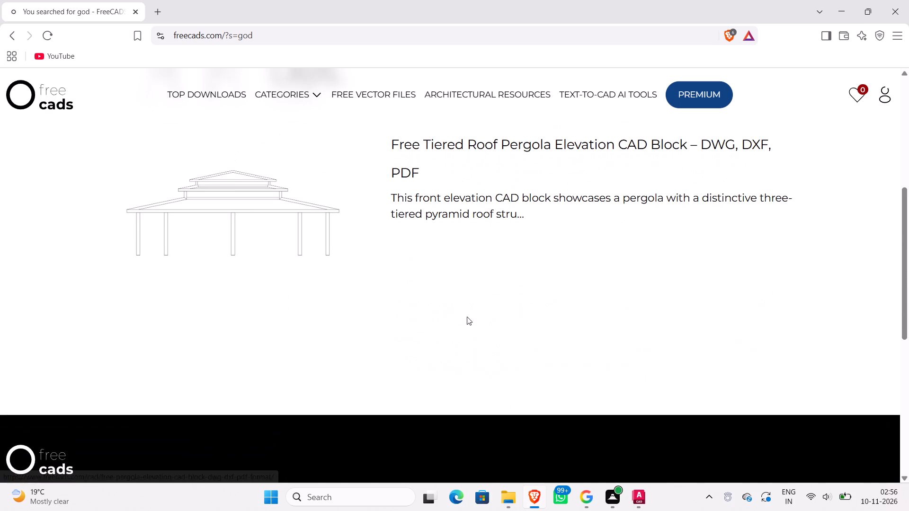
scroll(463, 306, down, 7)
scroll(458, 316, up, 8)
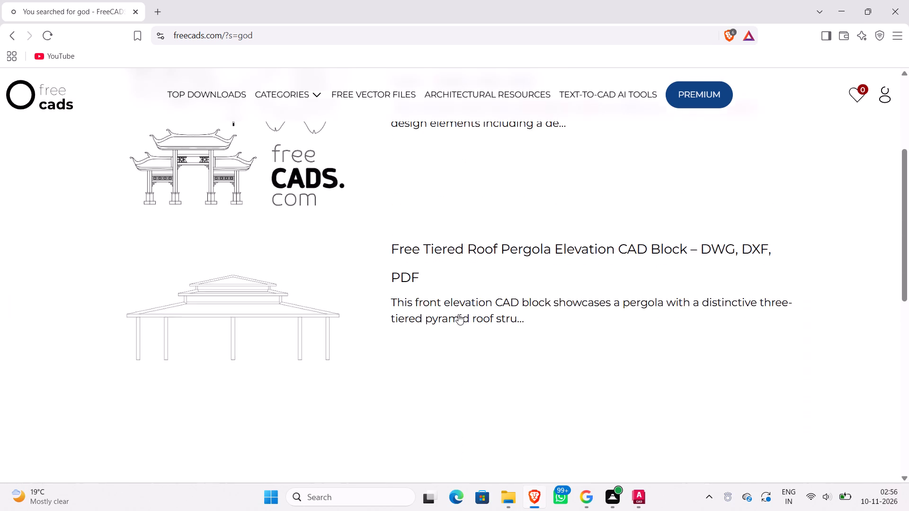
scroll(458, 314, up, 7)
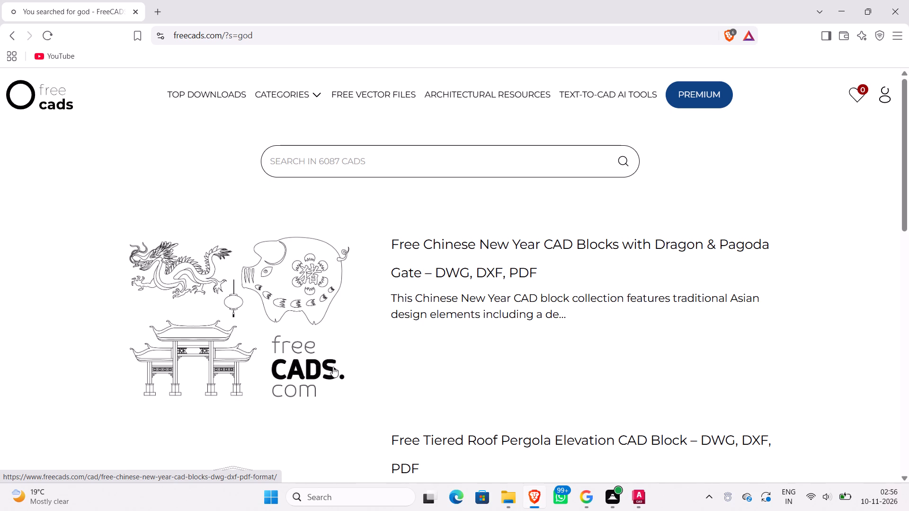
scroll(321, 355, down, 1)
scroll(321, 353, up, 2)
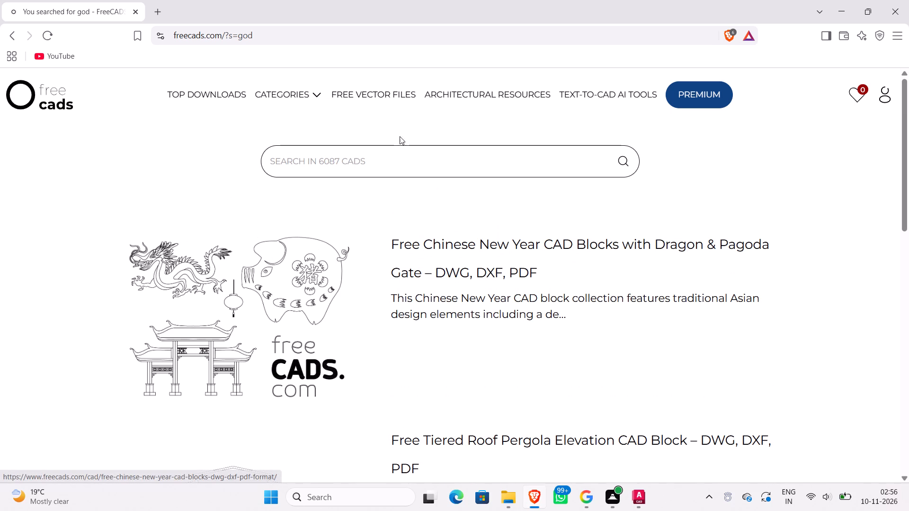
Return to the web results for free AutoCAD blocks and open the cad-blocks.net website.
click(6, 36)
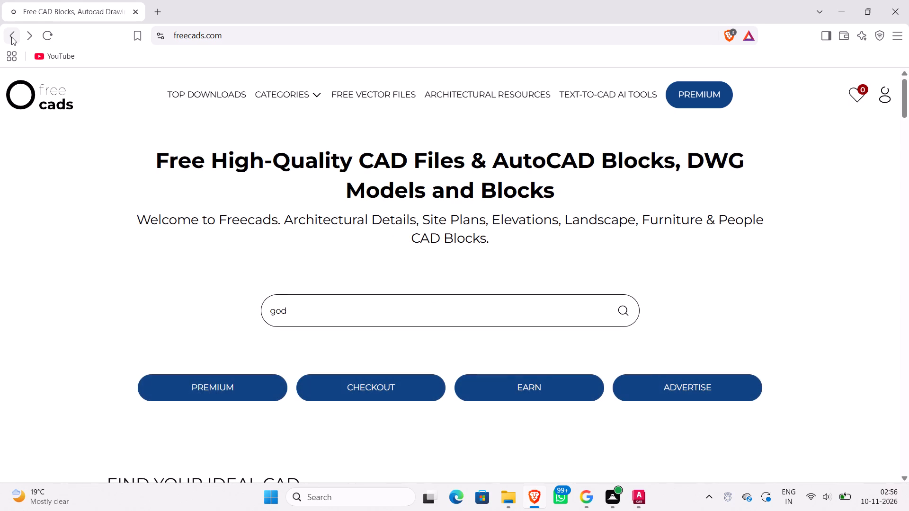
click(11, 37)
scroll(219, 224, down, 3)
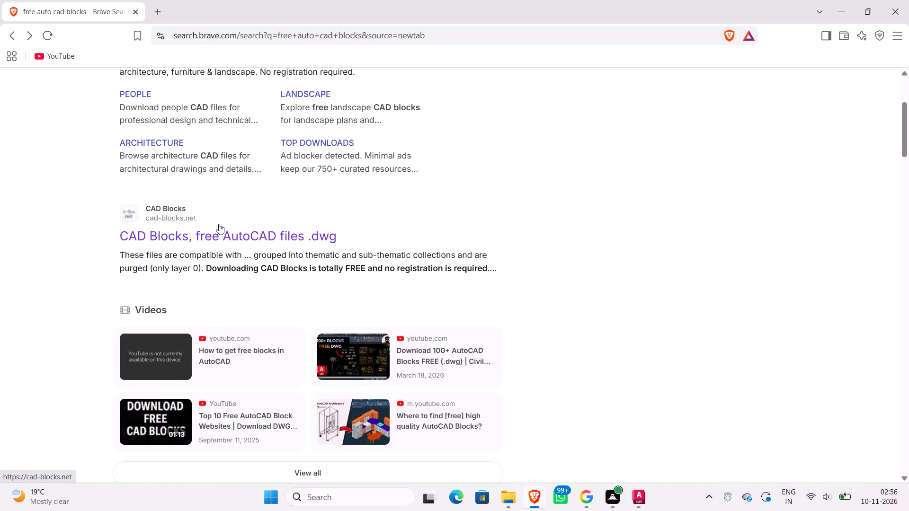
scroll(236, 238, up, 3)
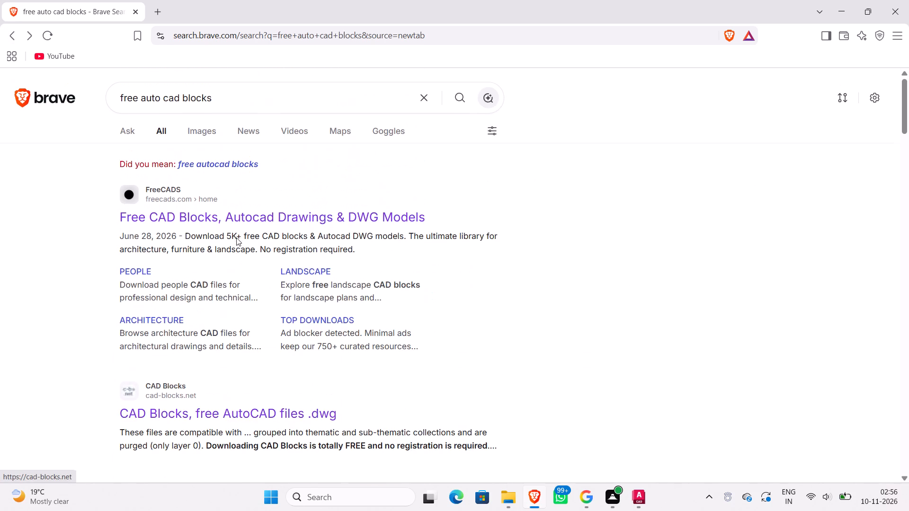
scroll(236, 238, up, 2)
scroll(237, 237, down, 3)
click(232, 238)
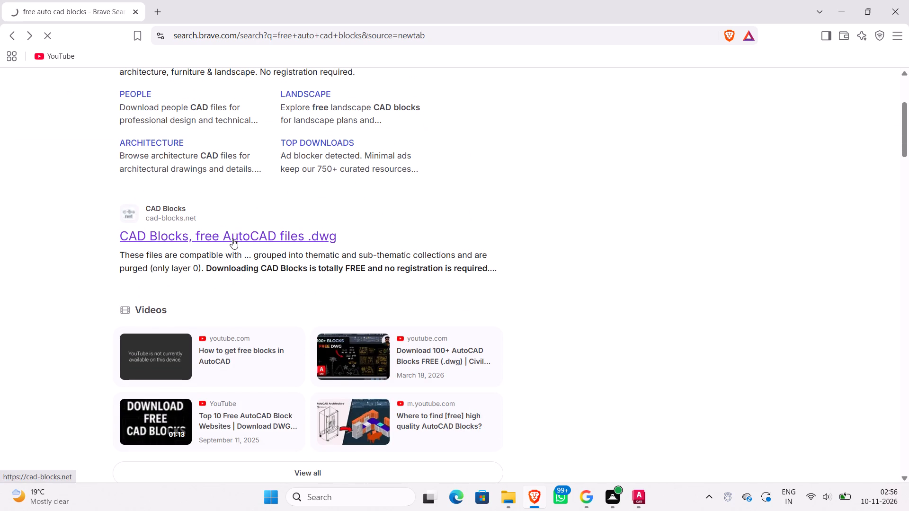
Glance over the cad-blocks.net block libraries and search the site for "god".
scroll(249, 296, down, 3)
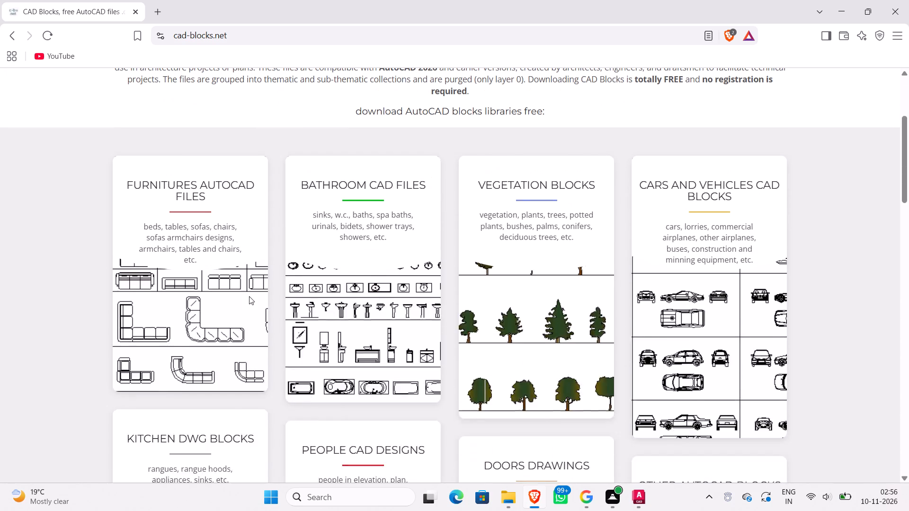
scroll(249, 296, down, 1)
scroll(249, 296, up, 6)
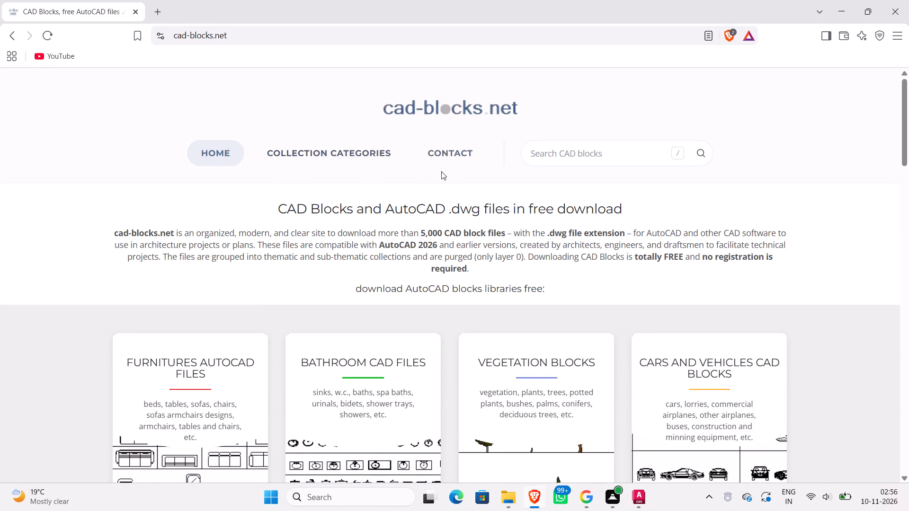
click(556, 150)
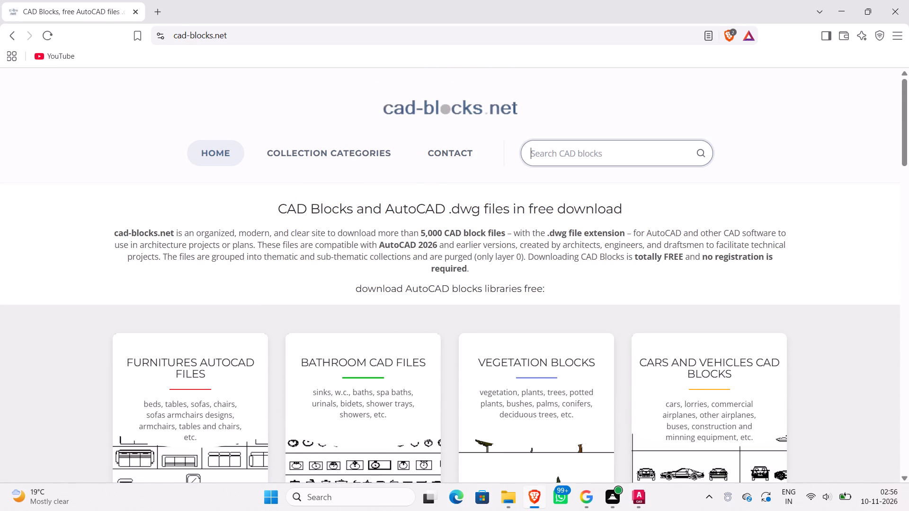
text(god)
key(Return)
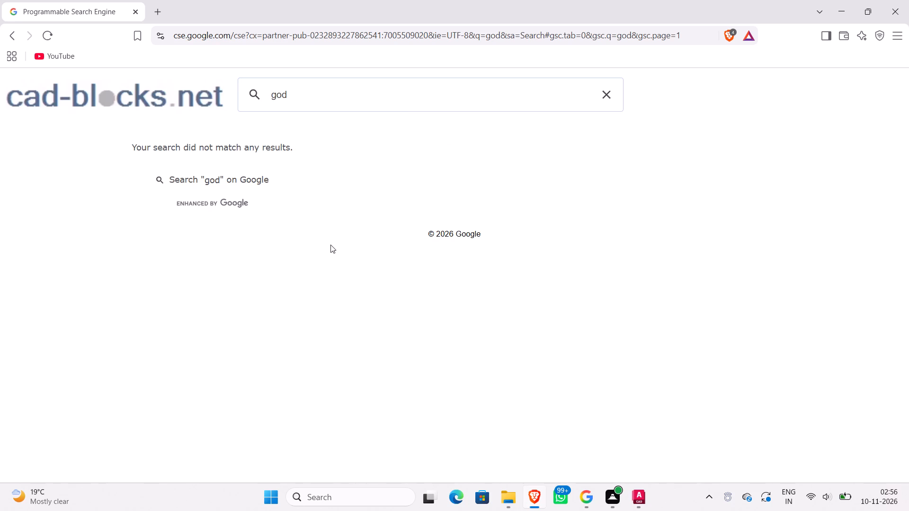
scroll(262, 208, down, 1)
scroll(263, 208, up, 2)
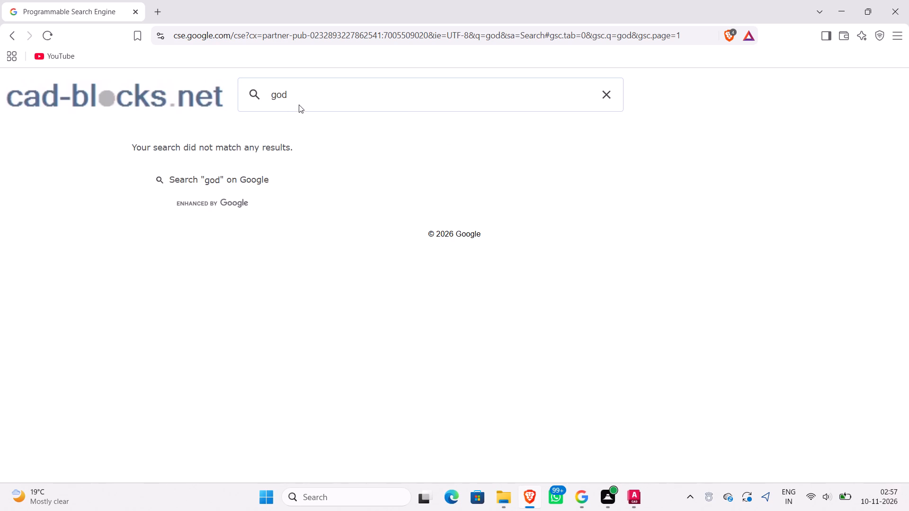
Replace the search term on cad-blocks.net with "idols" and open the decorative figures and statues CAD blocks result.
click(297, 101)
key(BackSpace)
key(BackSpace)
key(BackSpace)
key(BackSpace)
key(BackSpace)
key(BackSpace)
key(BackSpace)
text(id)
text(ols)
key(Return)
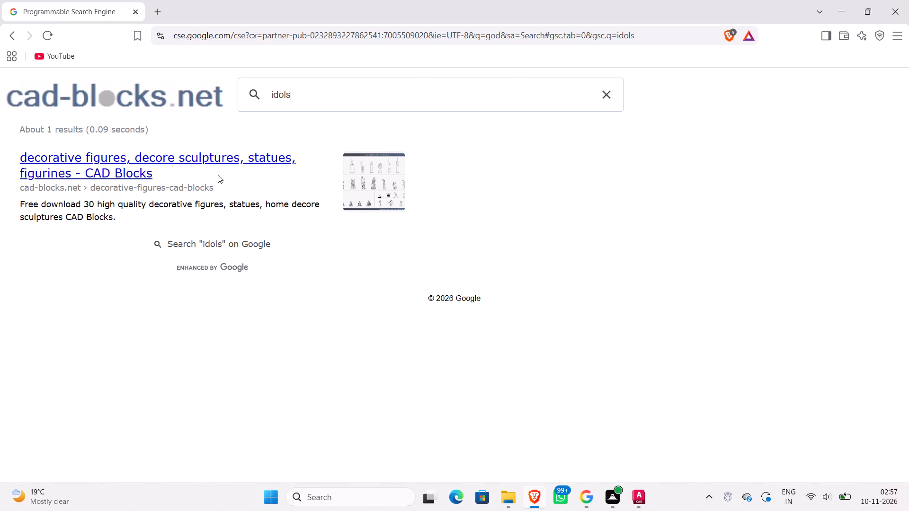
double_click(391, 181)
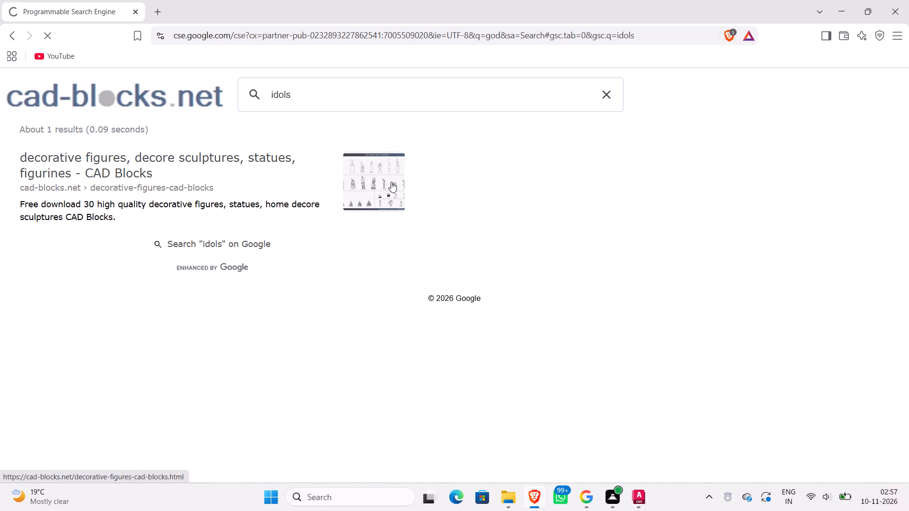
Examine the decorative figures collection and its download section for idol or god blocks that suit the temple drawing.
scroll(428, 425, down, 3)
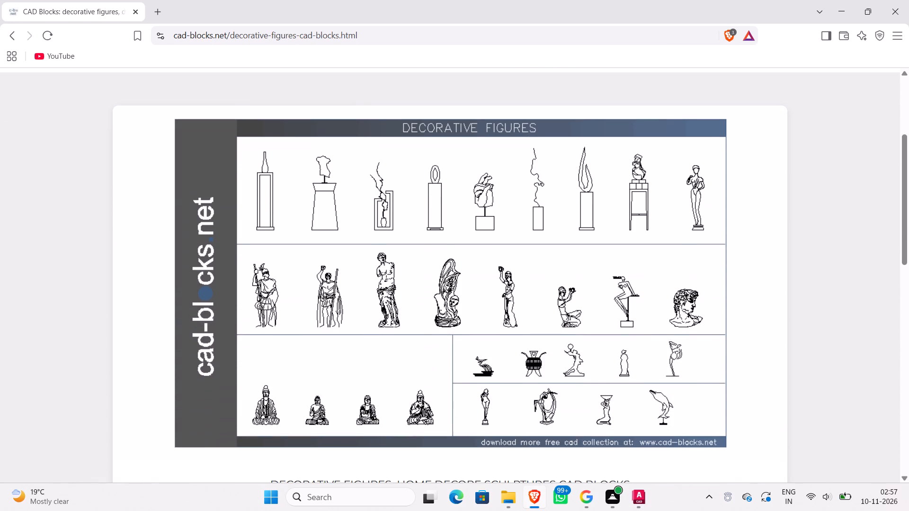
scroll(596, 335, down, 3)
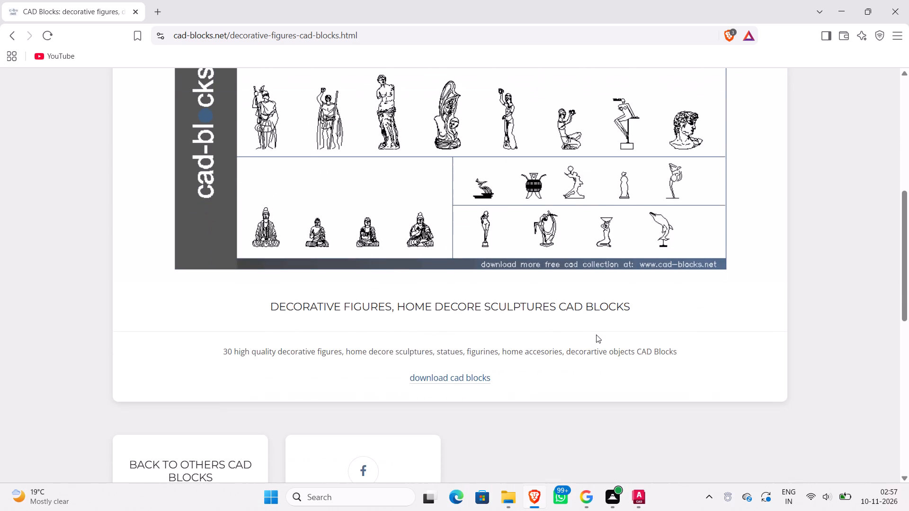
scroll(596, 335, down, 4)
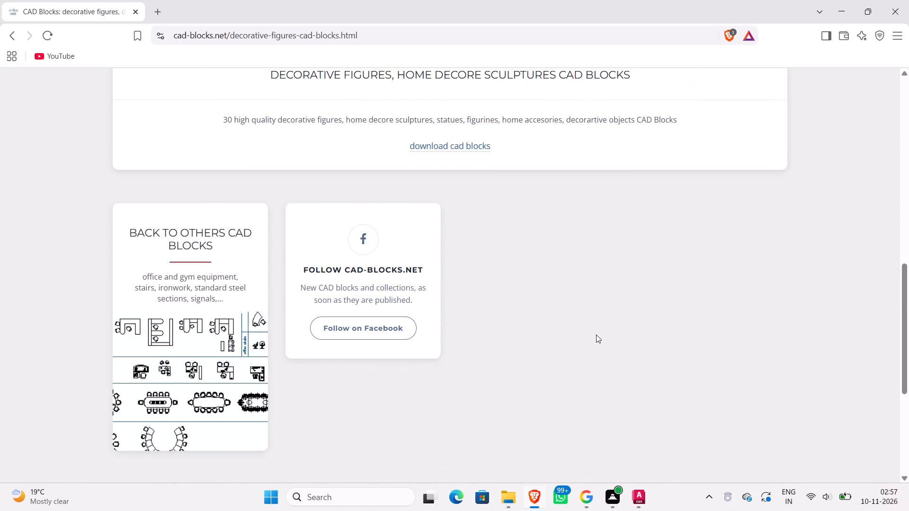
scroll(596, 335, up, 4)
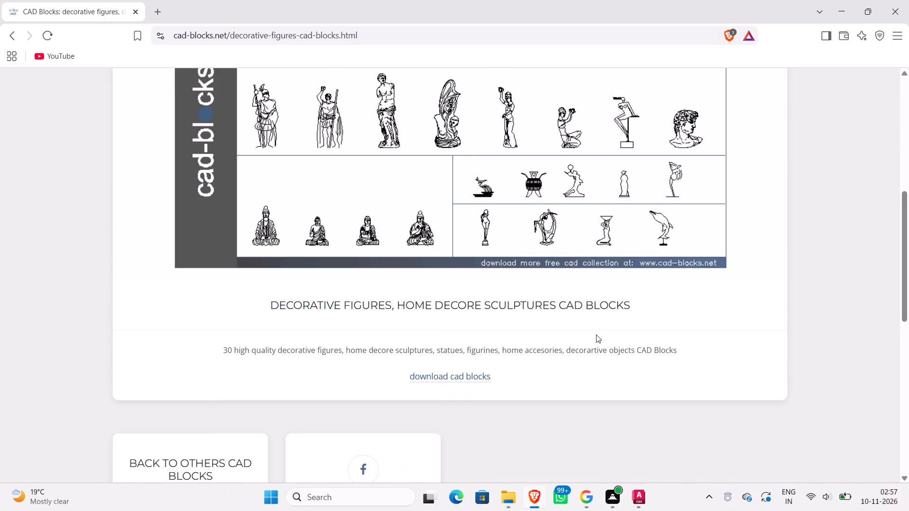
scroll(596, 335, up, 3)
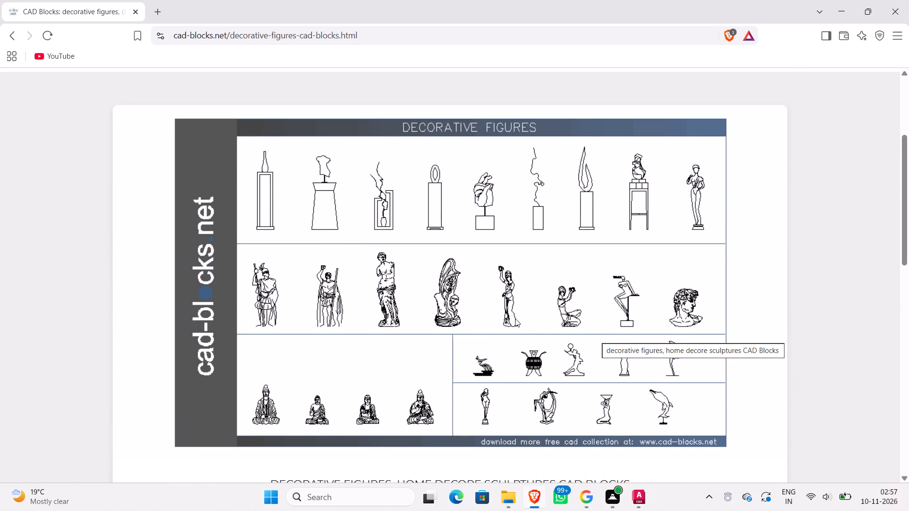
scroll(346, 334, down, 7)
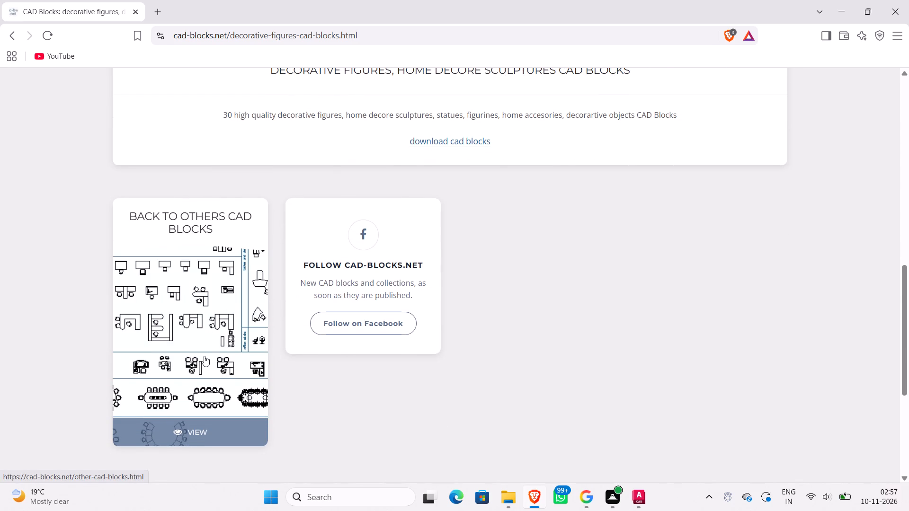
scroll(204, 355, down, 3)
scroll(204, 356, up, 8)
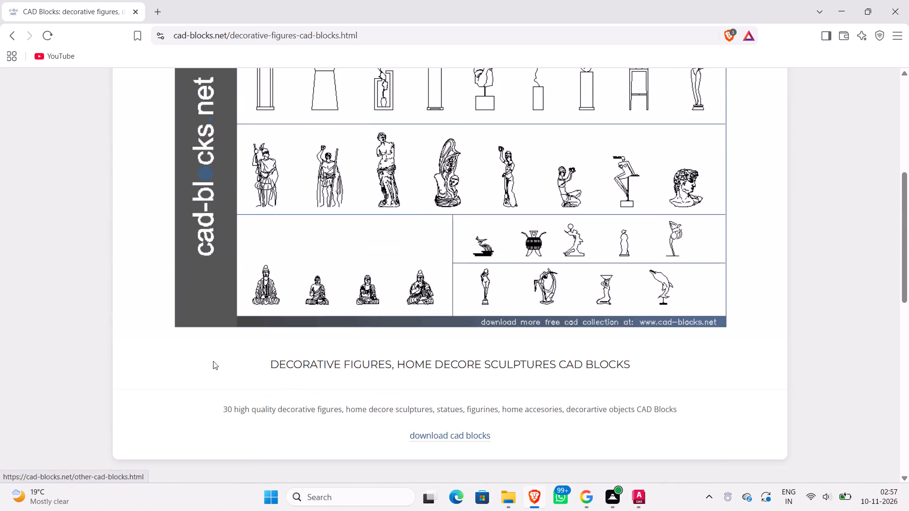
scroll(225, 356, up, 2)
click(360, 335)
scroll(360, 335, down, 3)
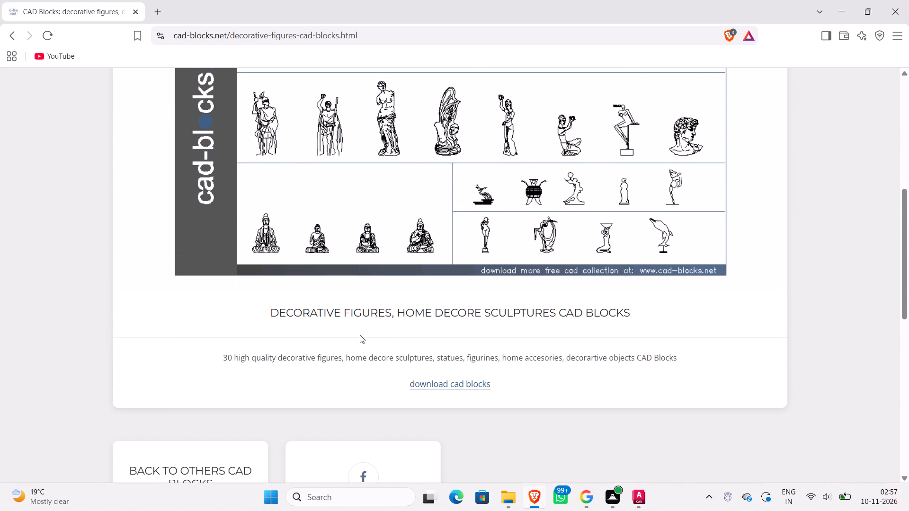
scroll(560, 223, up, 2)
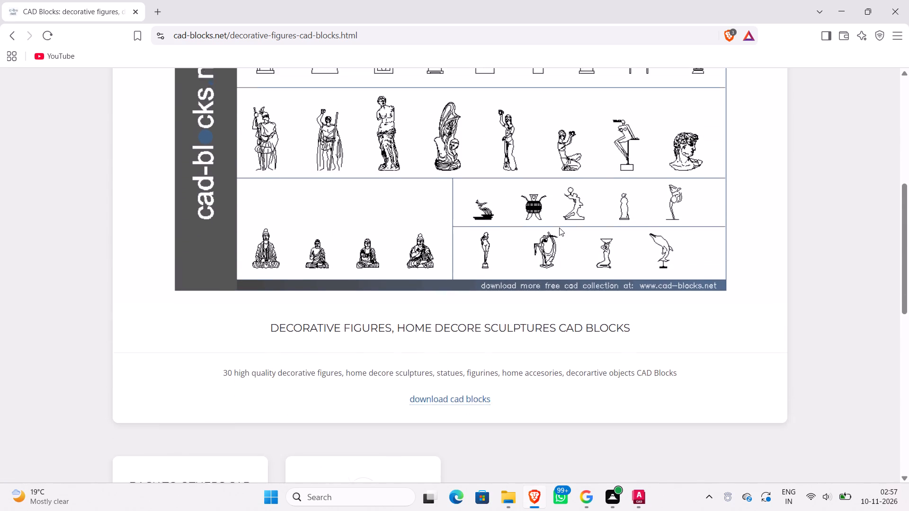
scroll(559, 228, up, 1)
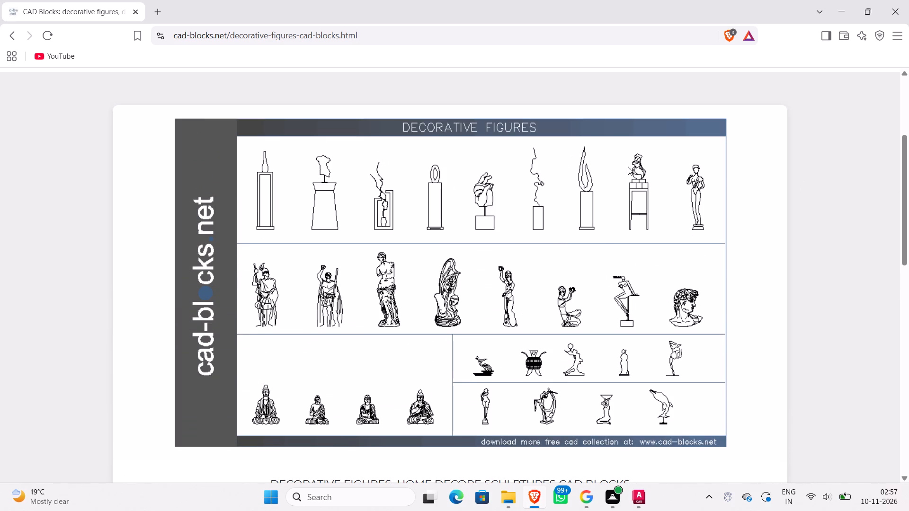
scroll(523, 198, up, 1)
scroll(295, 221, down, 2)
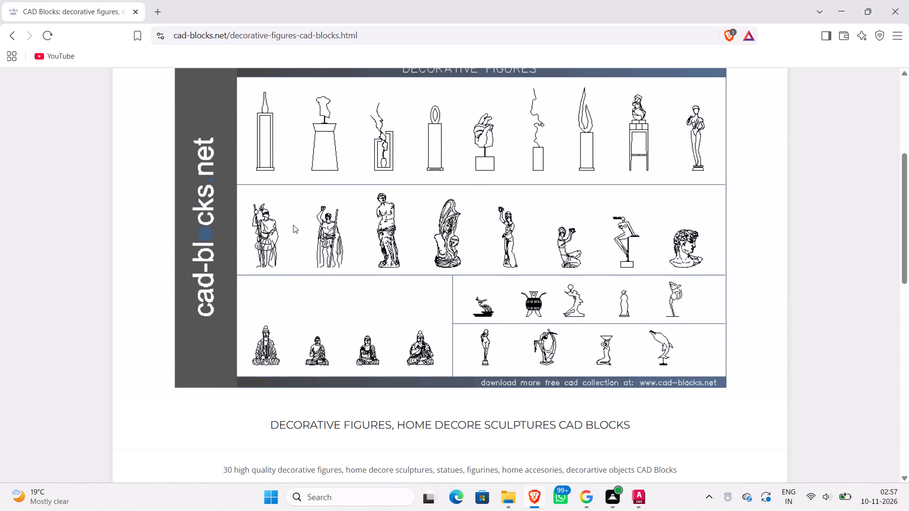
scroll(266, 340, down, 2)
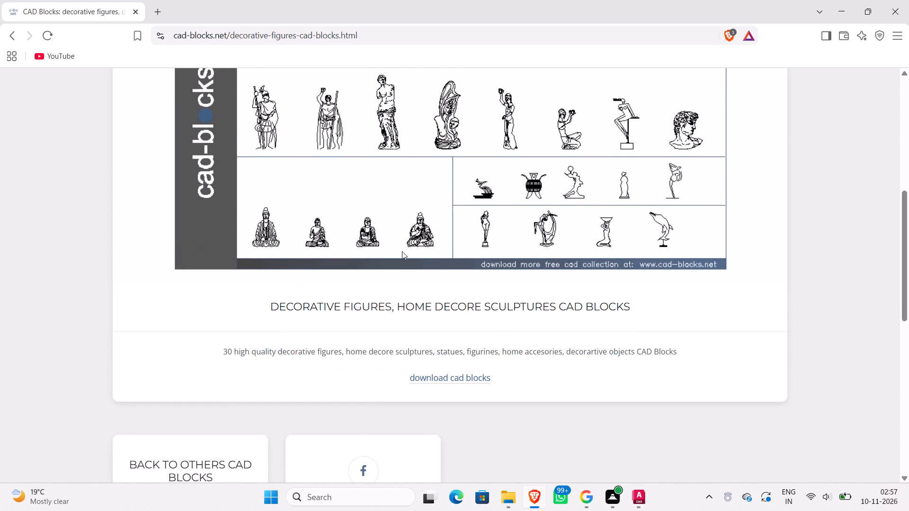
scroll(370, 251, up, 4)
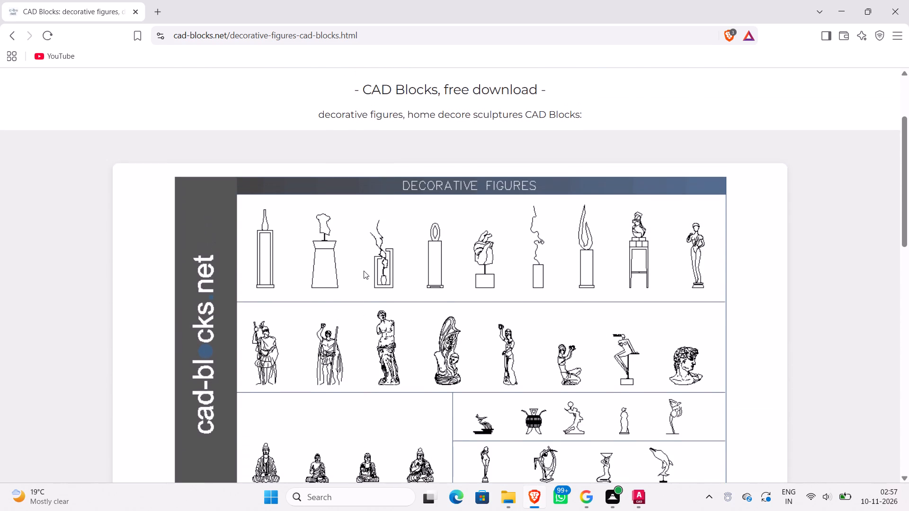
scroll(363, 272, up, 5)
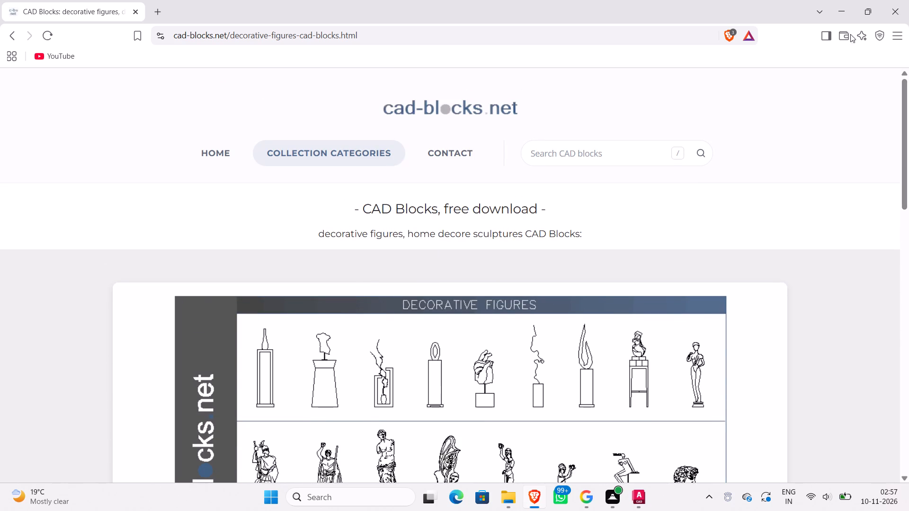
Switch back to the AutoCAD drawing and compare the drafted temple floor plan with the reference image.
click(841, 5)
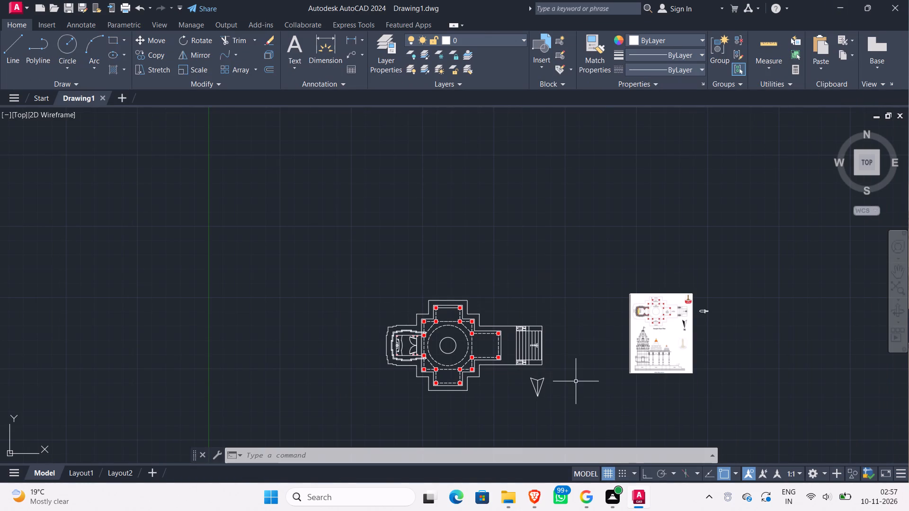
middle_drag(576, 381, 460, 276)
scroll(529, 247, up, 3)
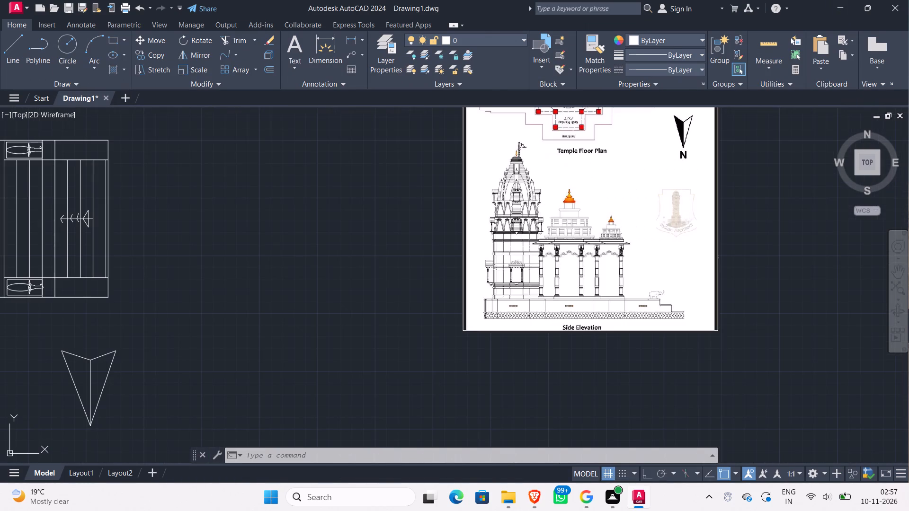
scroll(529, 247, down, 2)
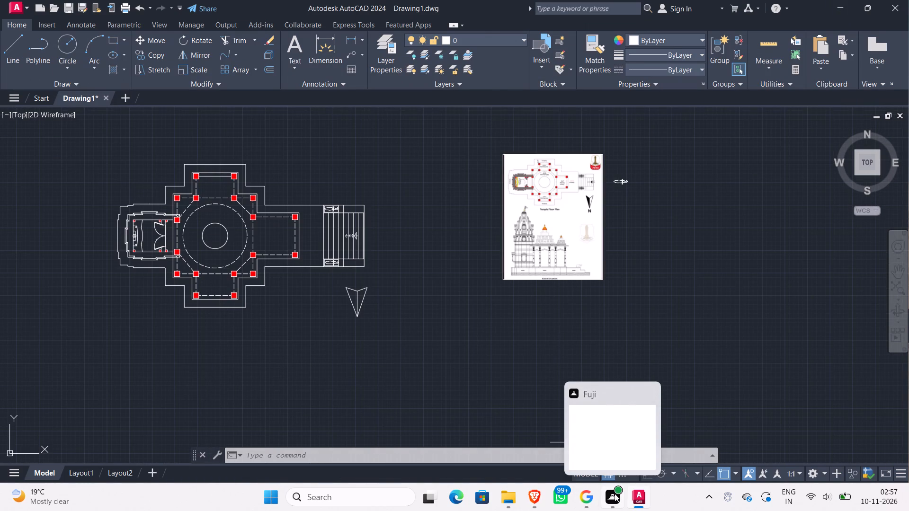
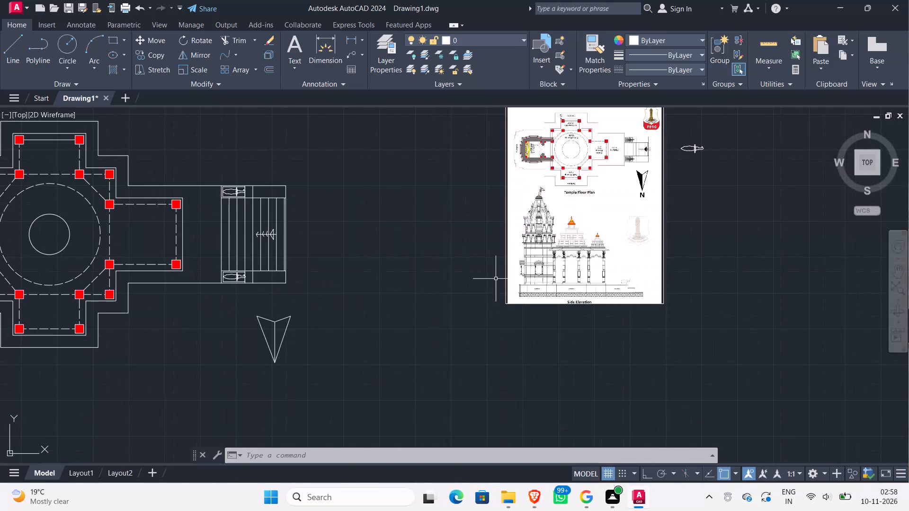
Delete the spare animal figure lying beside the temple reference image.
scroll(465, 214, down, 1)
middle_drag(464, 216, 447, 292)
scroll(545, 247, up, 1)
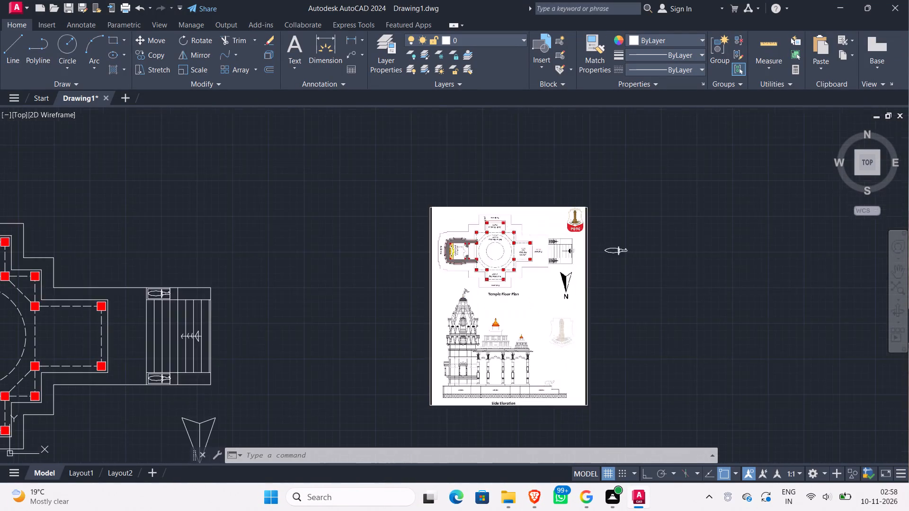
scroll(544, 246, up, 1)
scroll(708, 232, up, 1)
drag(704, 274, 700, 280)
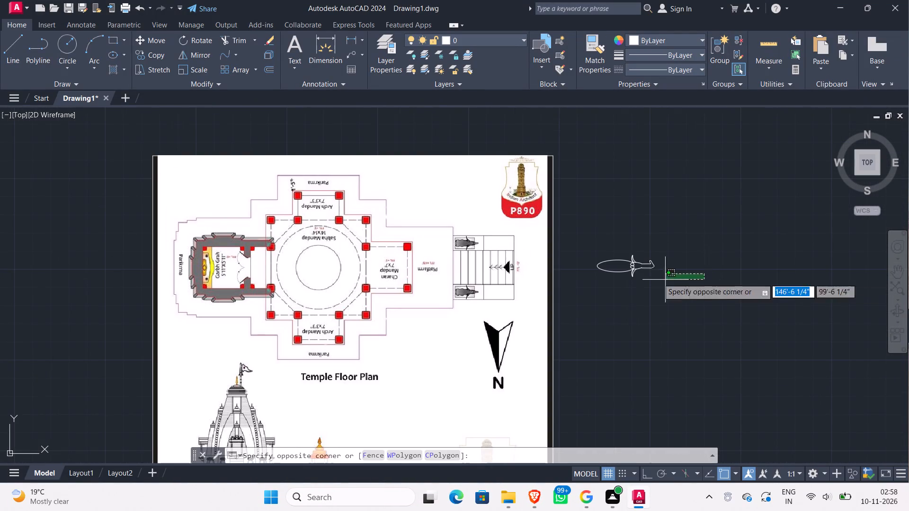
click(593, 244)
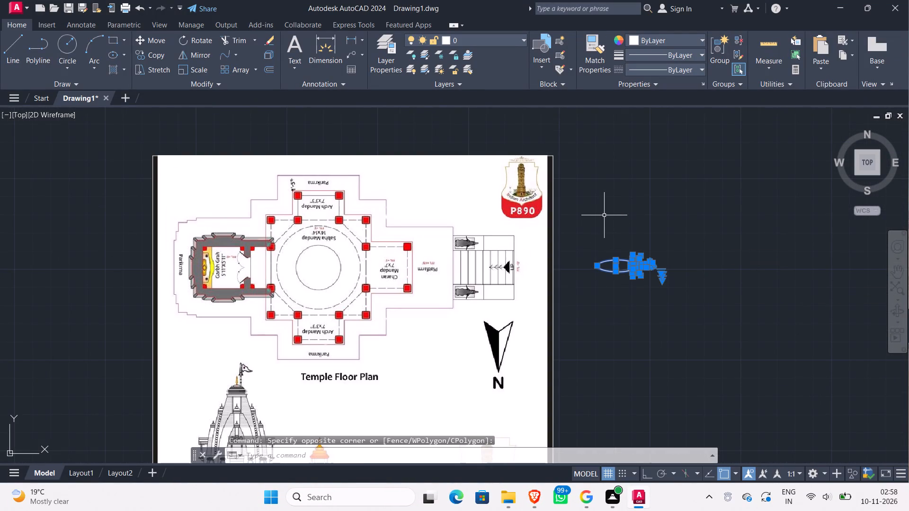
key(Delete)
Compare the drafted temple floor plan with the reference image and its side elevation.
scroll(599, 226, down, 3)
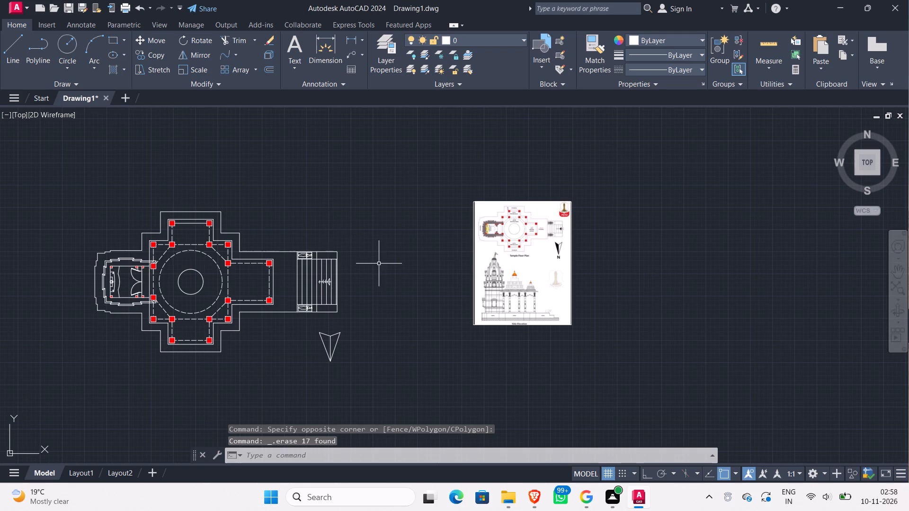
middle_drag(381, 265, 444, 221)
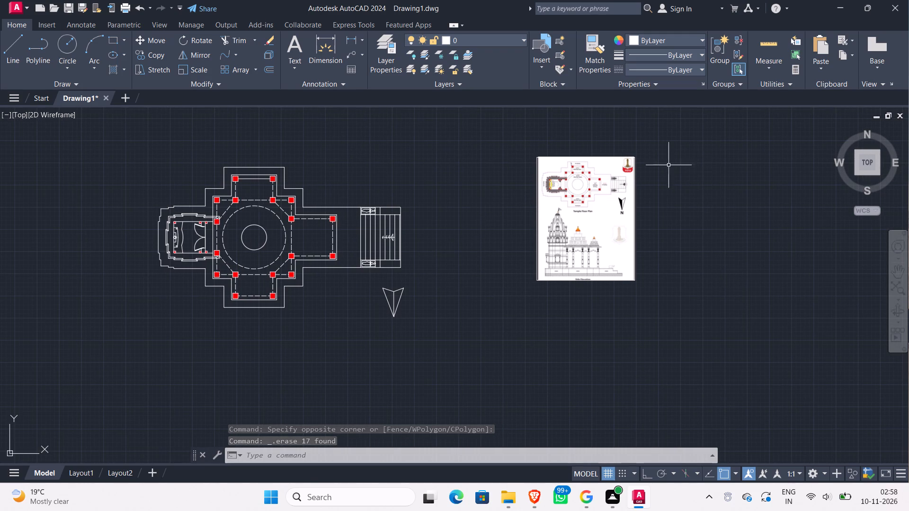
scroll(608, 184, up, 2)
scroll(545, 344, down, 1)
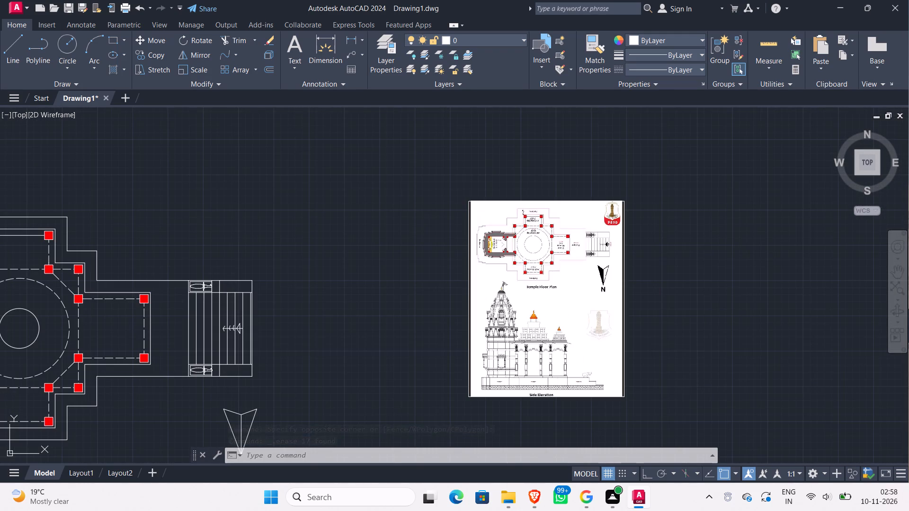
middle_drag(386, 359, 789, 202)
middle_drag(626, 343, 345, 326)
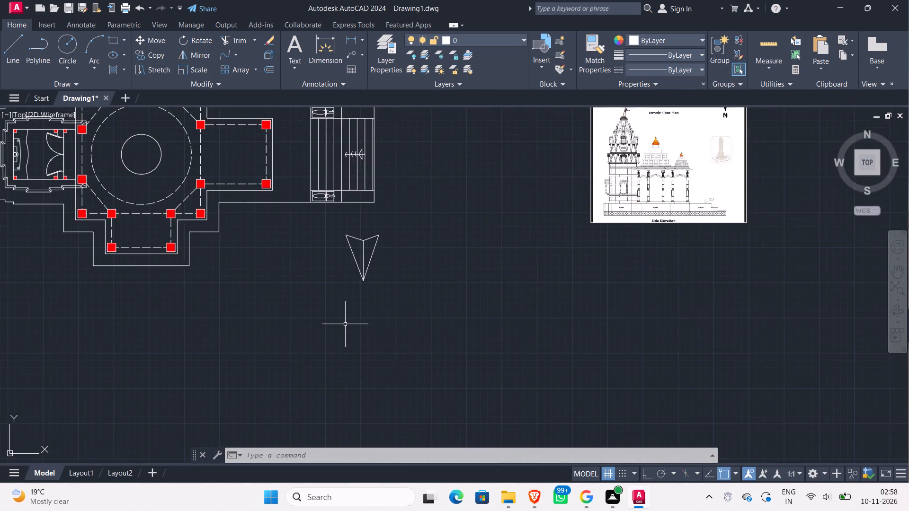
scroll(346, 323, down, 1)
middle_drag(338, 319, 400, 355)
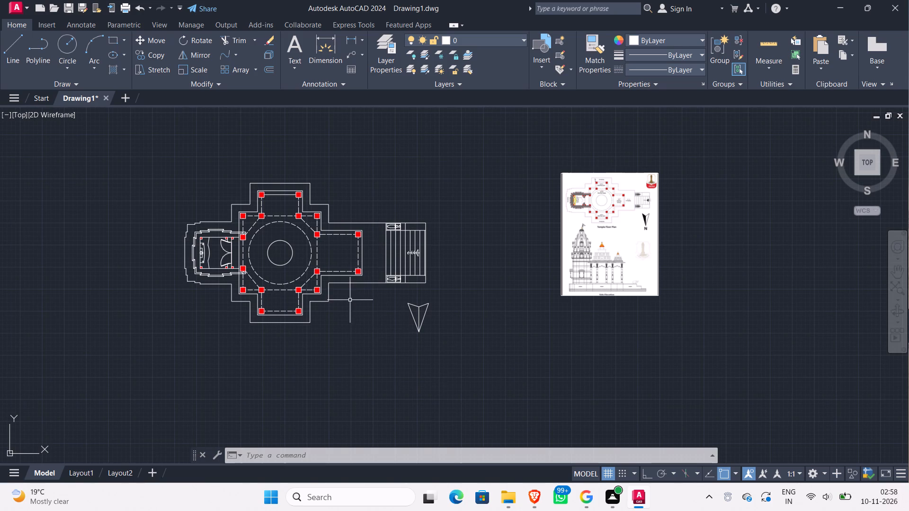
scroll(360, 330, up, 1)
scroll(360, 330, down, 1)
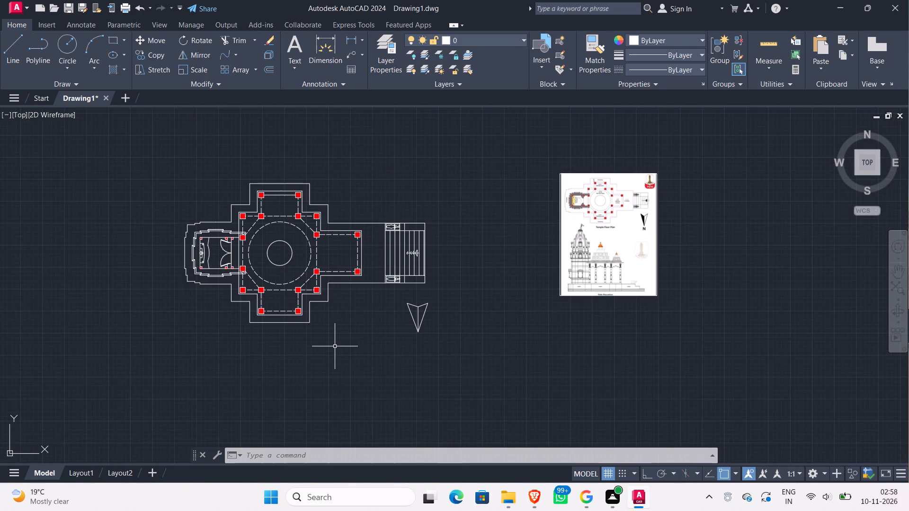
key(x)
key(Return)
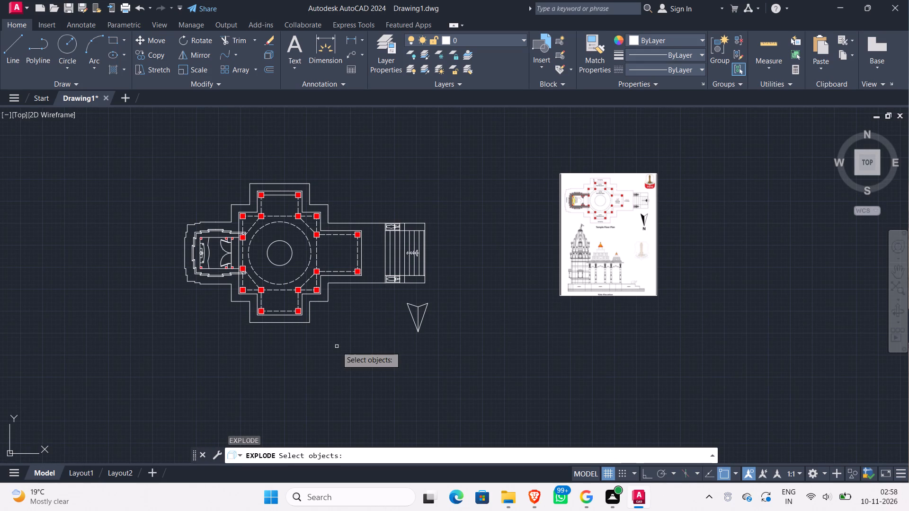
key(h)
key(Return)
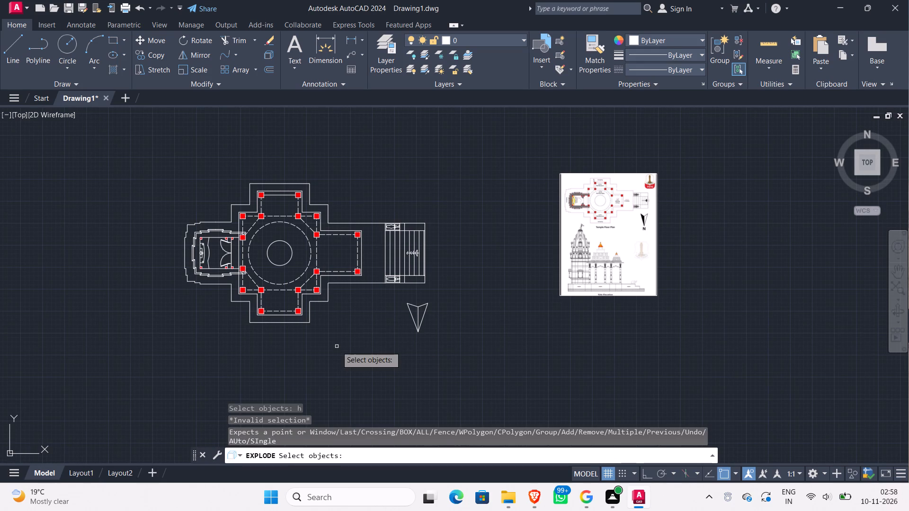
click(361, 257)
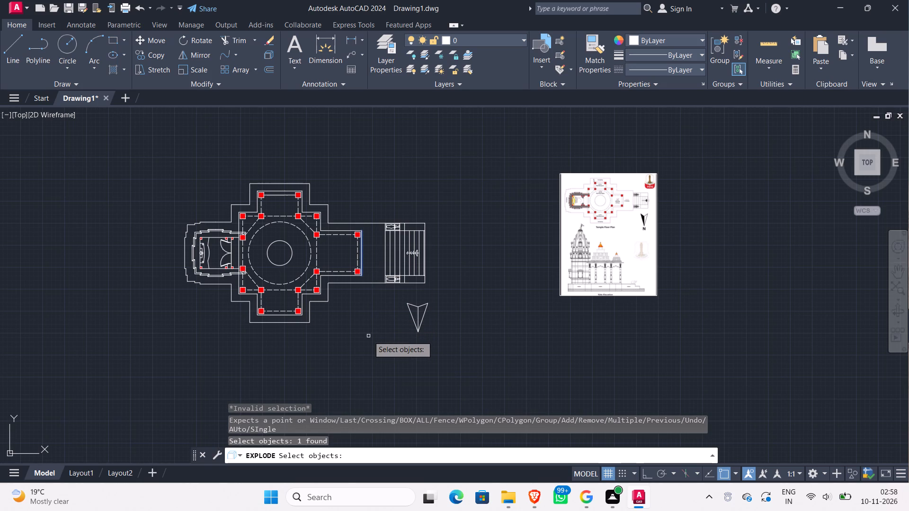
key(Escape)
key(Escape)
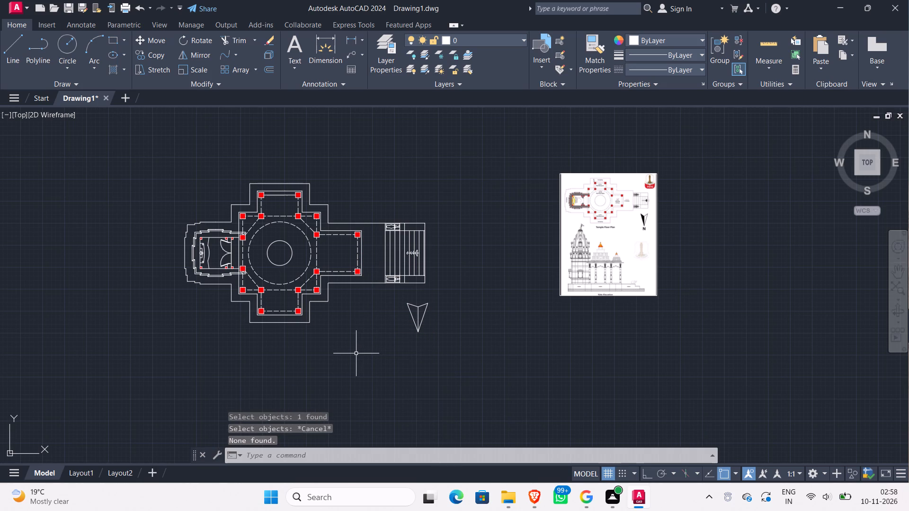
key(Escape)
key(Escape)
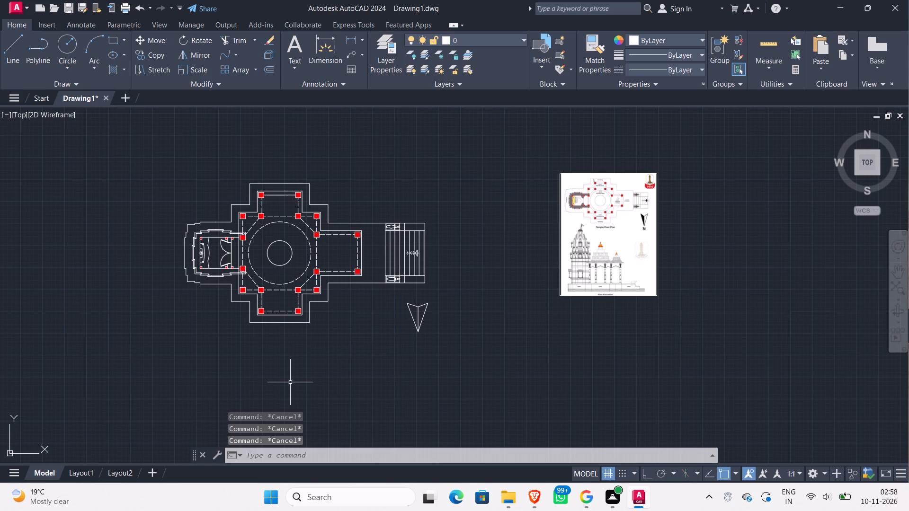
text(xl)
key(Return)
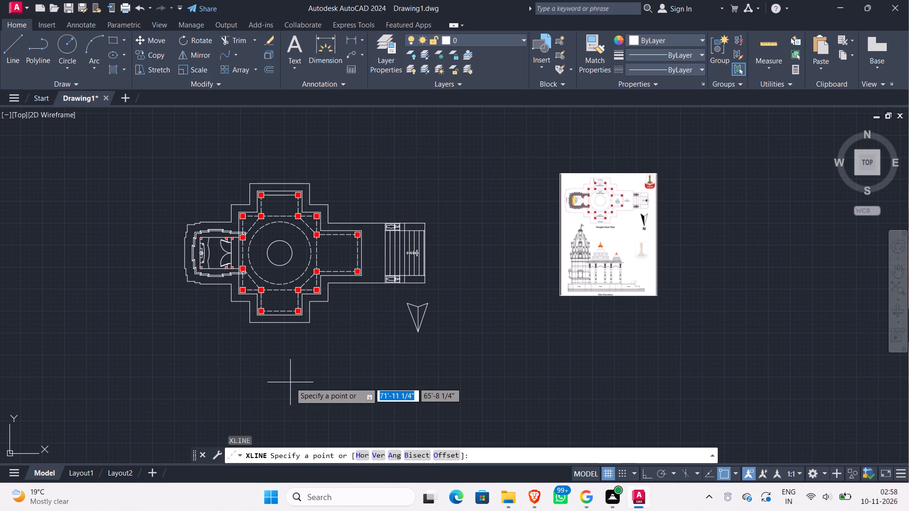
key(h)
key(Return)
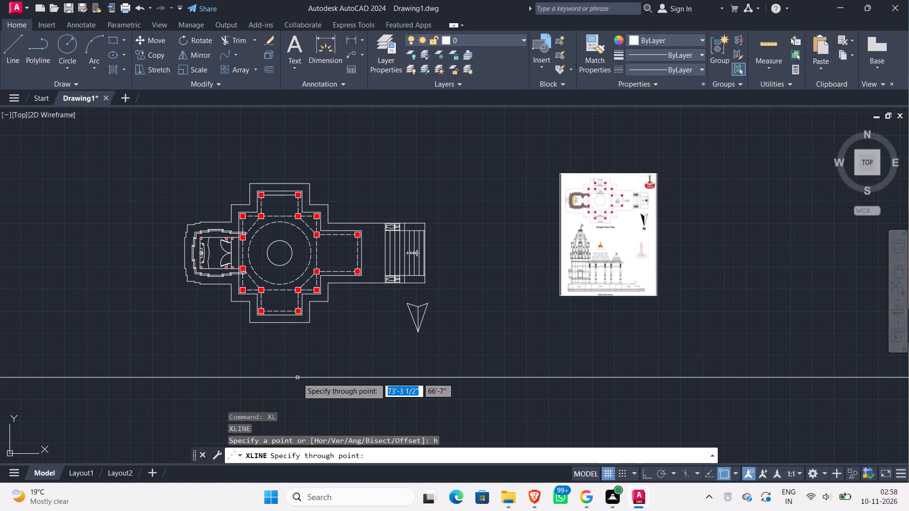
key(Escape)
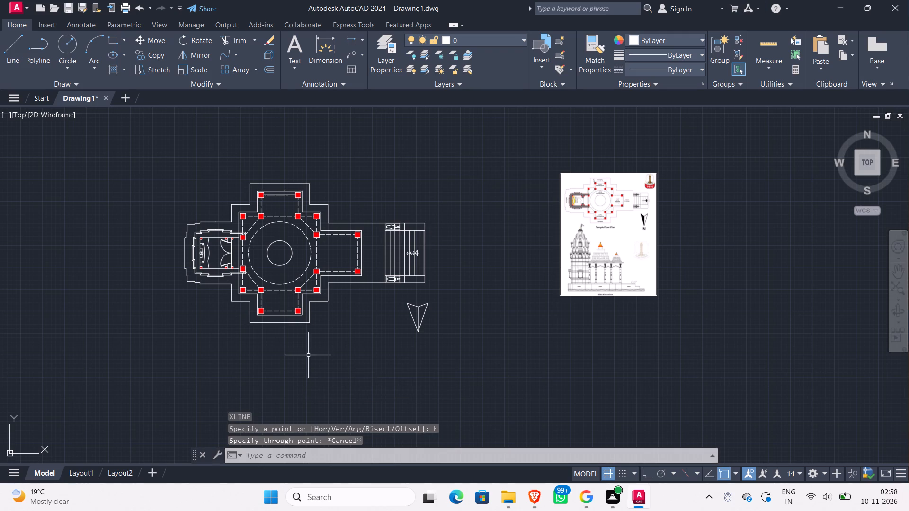
Draw vertical construction lines through the stepped corners of the Parikrama outline and the wall projections along the lower side of the Garbh Grah.
text(xl)
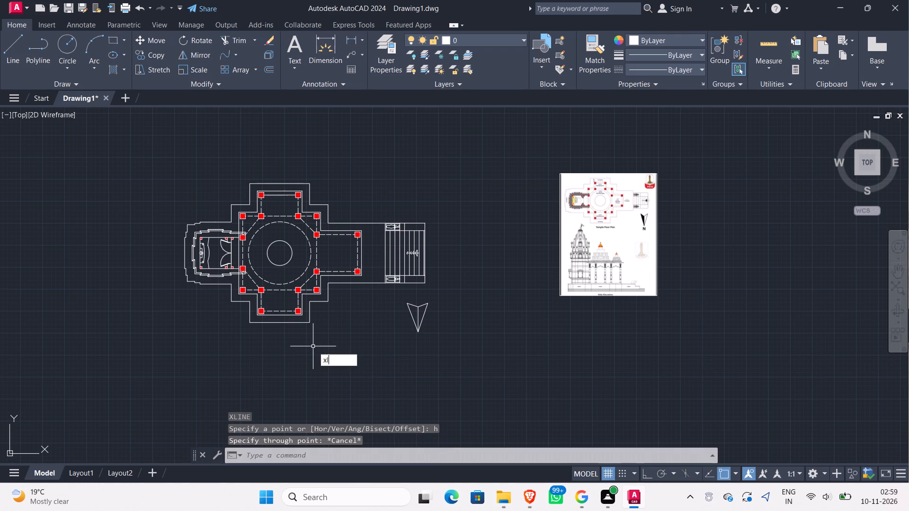
key(Return)
key(v)
key(Return)
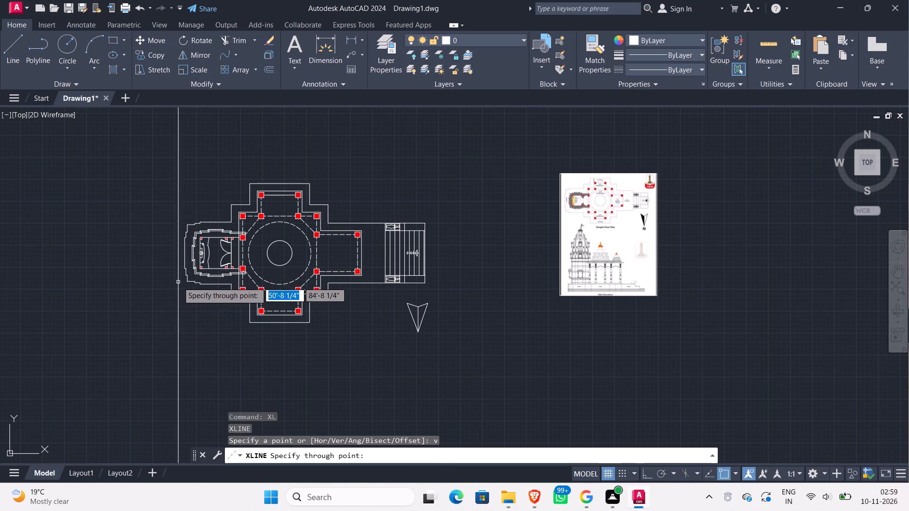
scroll(177, 281, up, 2)
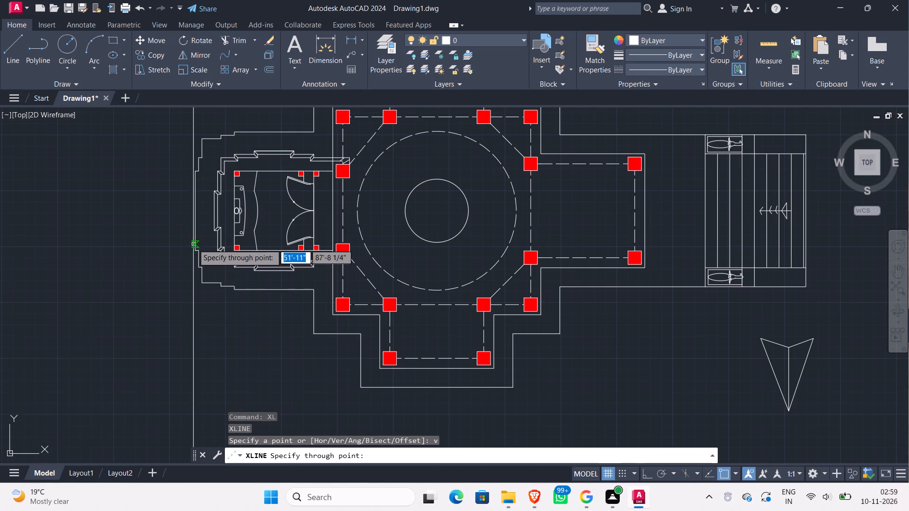
scroll(191, 249, up, 3)
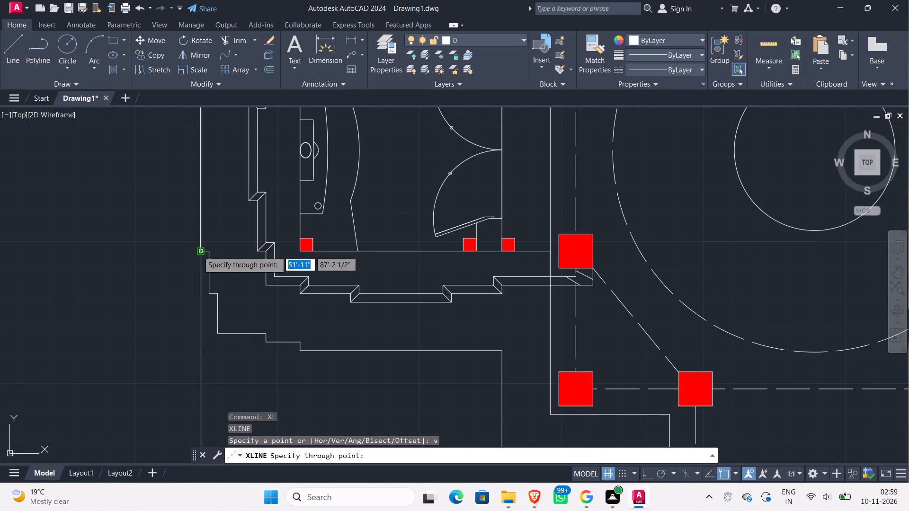
click(198, 251)
click(207, 295)
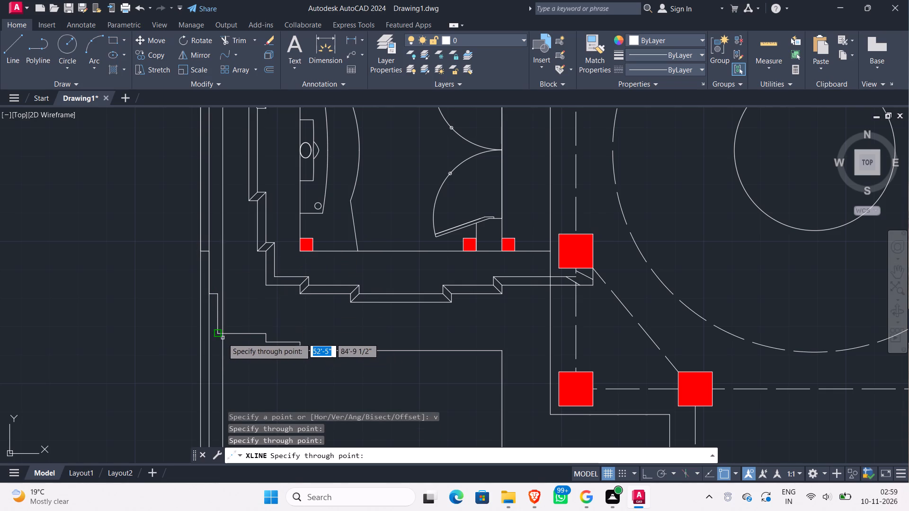
click(218, 333)
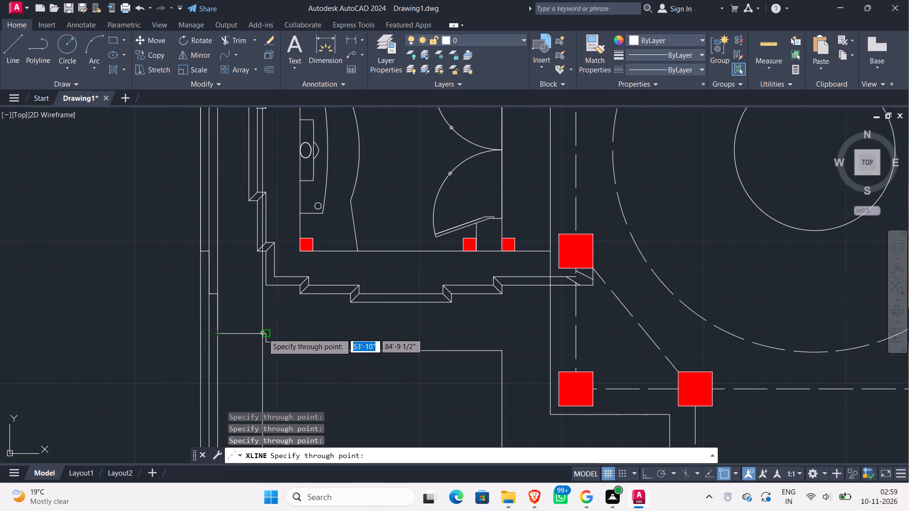
click(265, 334)
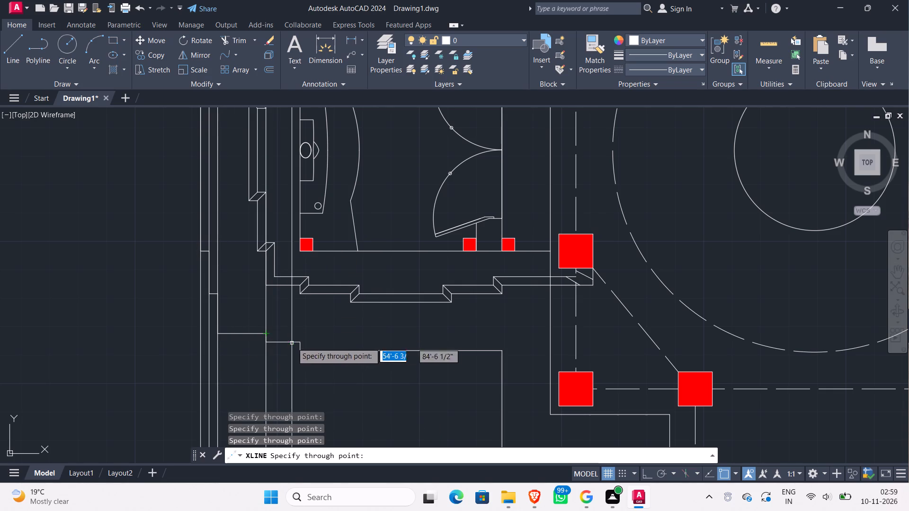
click(300, 340)
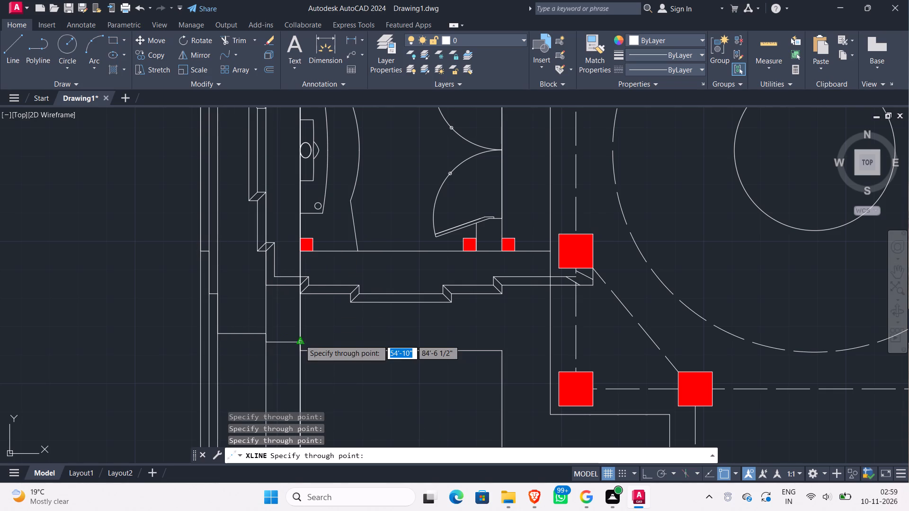
click(352, 302)
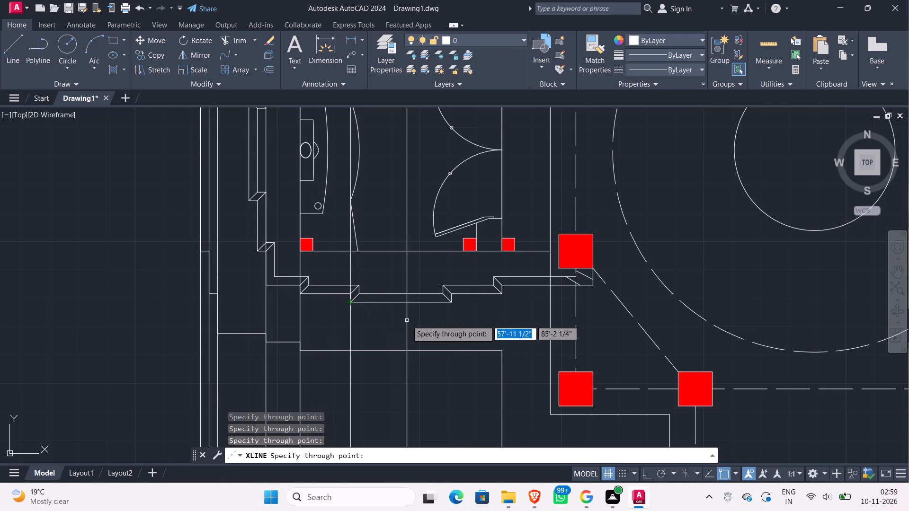
click(454, 302)
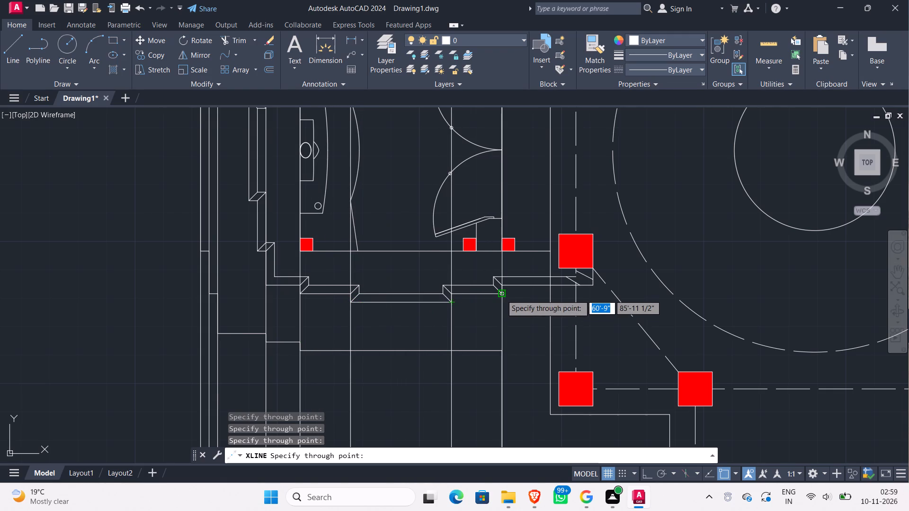
click(501, 295)
Draw vertical construction lines through the wall-outline and plinth corners and both columns' edges on the west side of the circular hall's lower porch.
scroll(525, 335, down, 2)
middle_drag(527, 339, 367, 200)
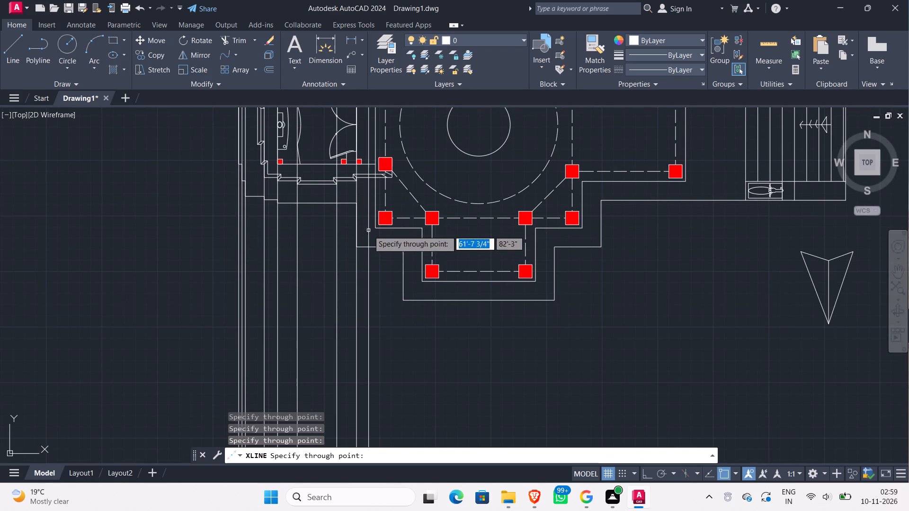
click(375, 229)
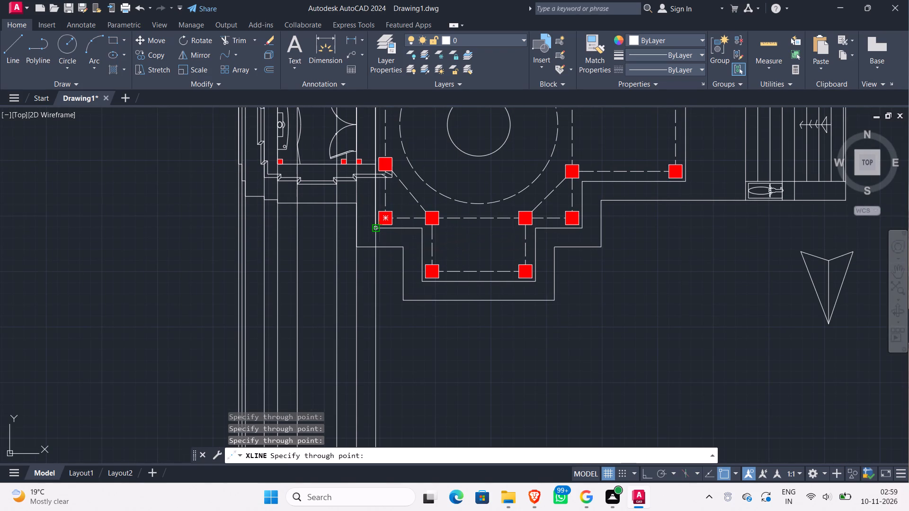
click(401, 245)
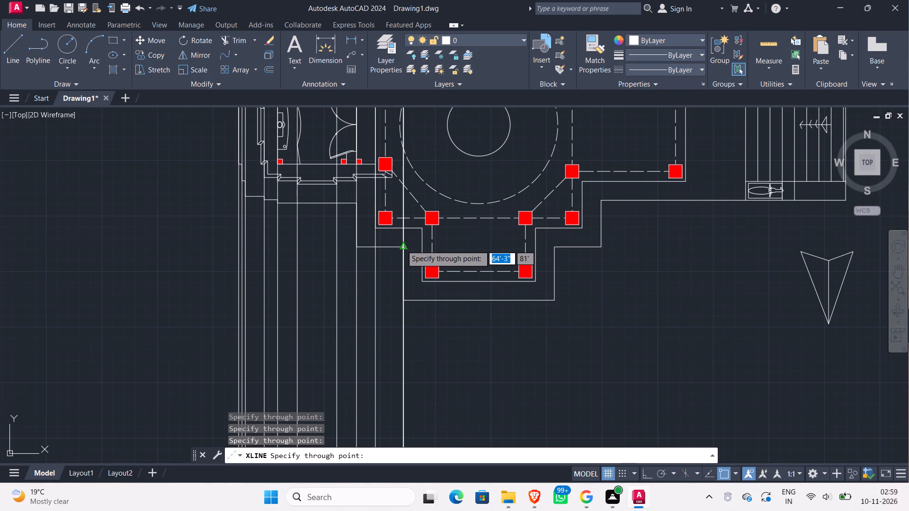
scroll(387, 229, up, 2)
click(364, 217)
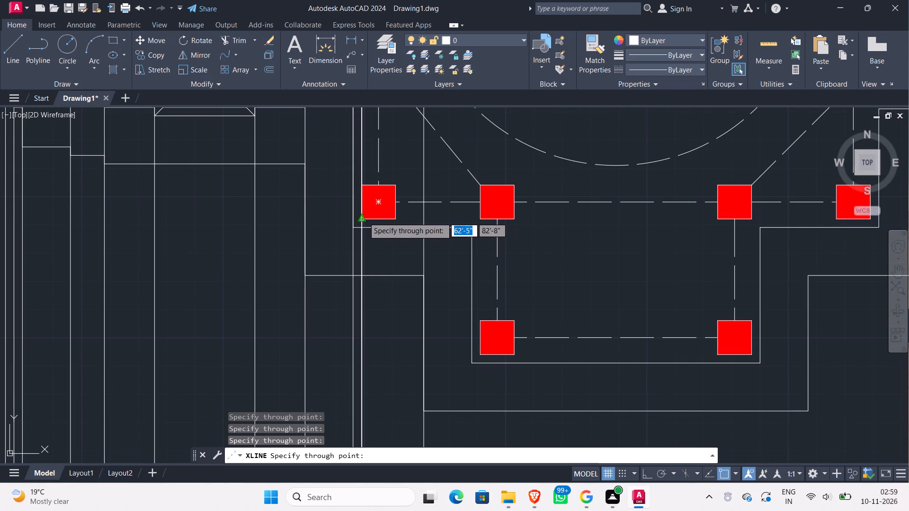
click(395, 217)
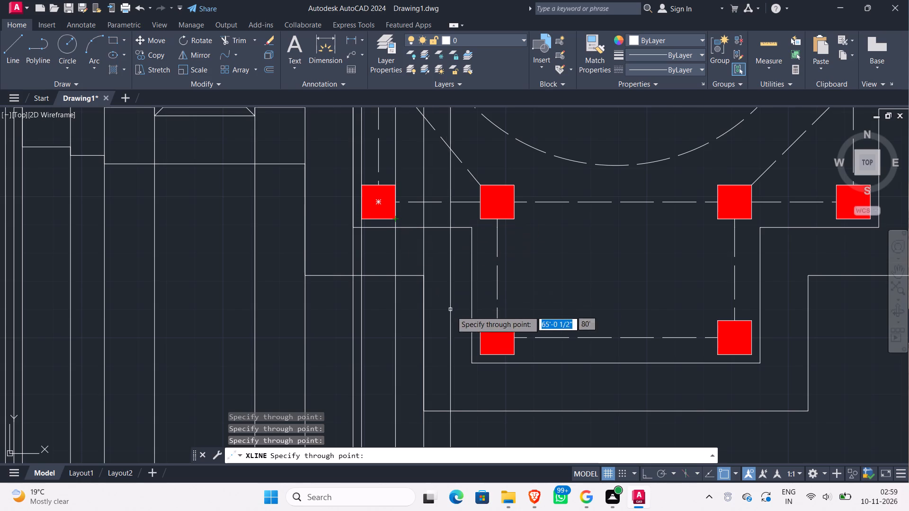
click(469, 363)
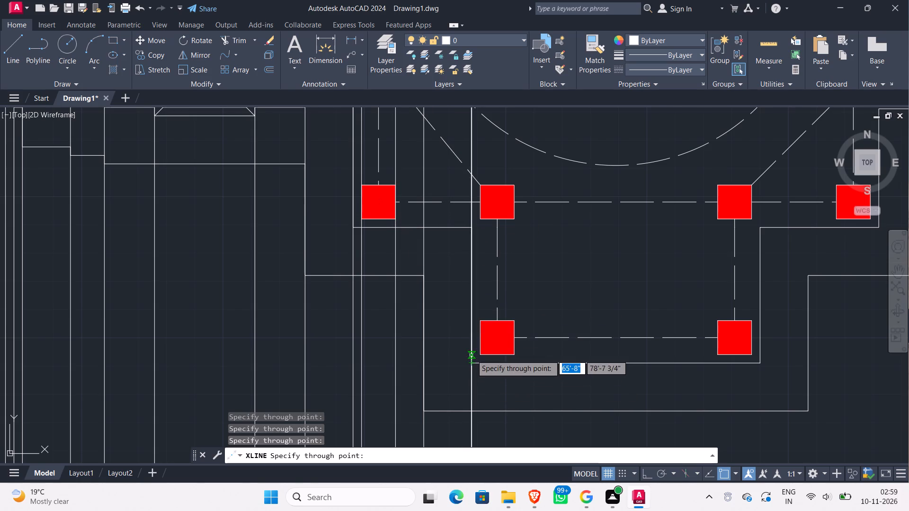
click(478, 356)
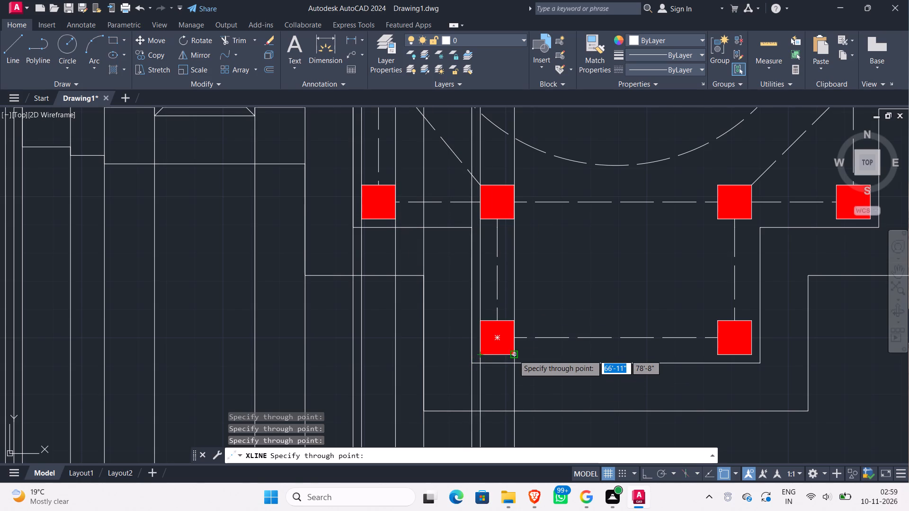
click(514, 355)
Draw vertical construction lines through the column edges, wall-outline corners and plinth corners on the east side of the circular hall's lower porch.
scroll(544, 356, down, 2)
middle_drag(544, 355, 500, 353)
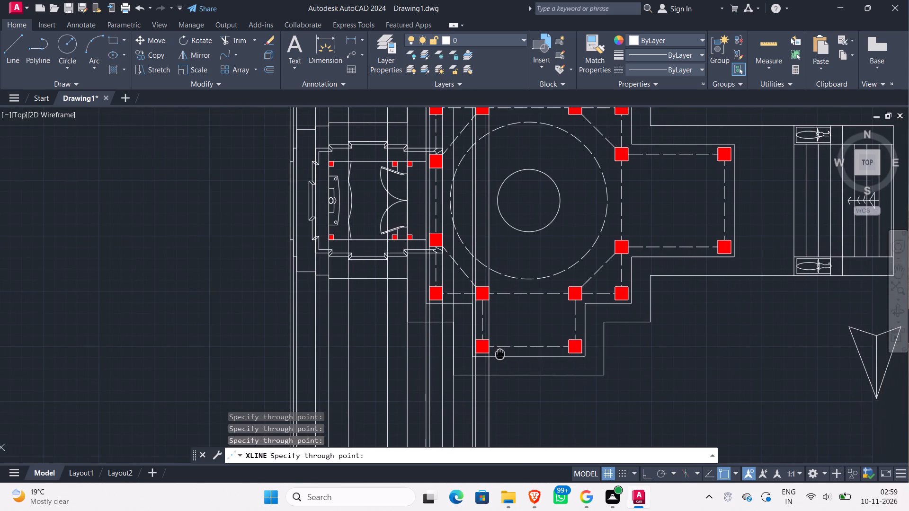
scroll(562, 352, up, 3)
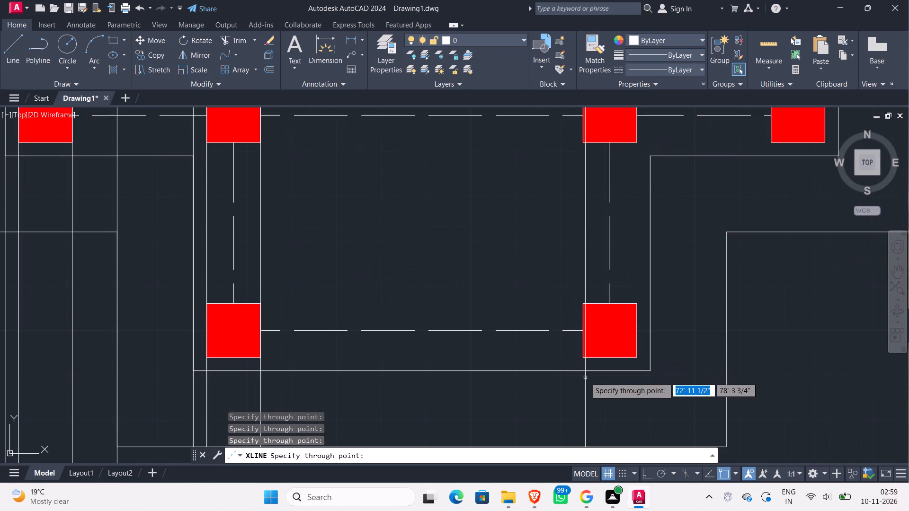
click(583, 360)
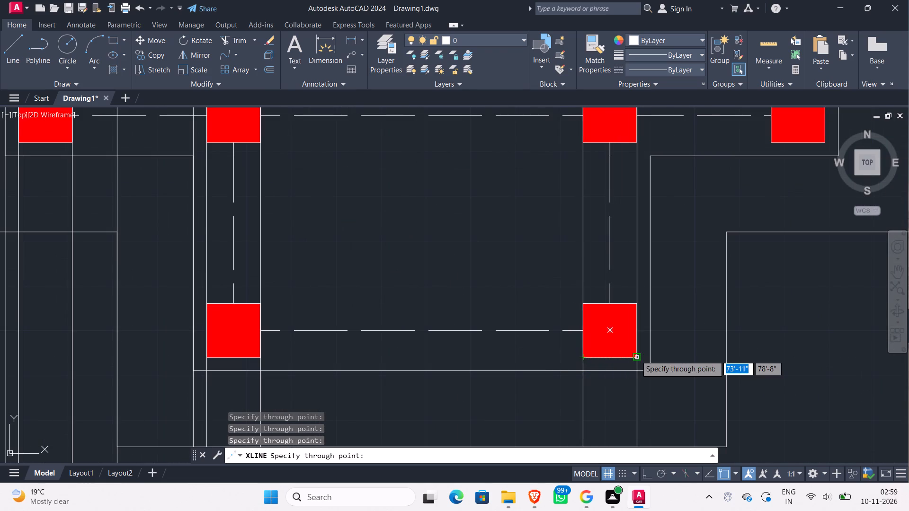
click(636, 355)
click(648, 368)
scroll(669, 357, down, 2)
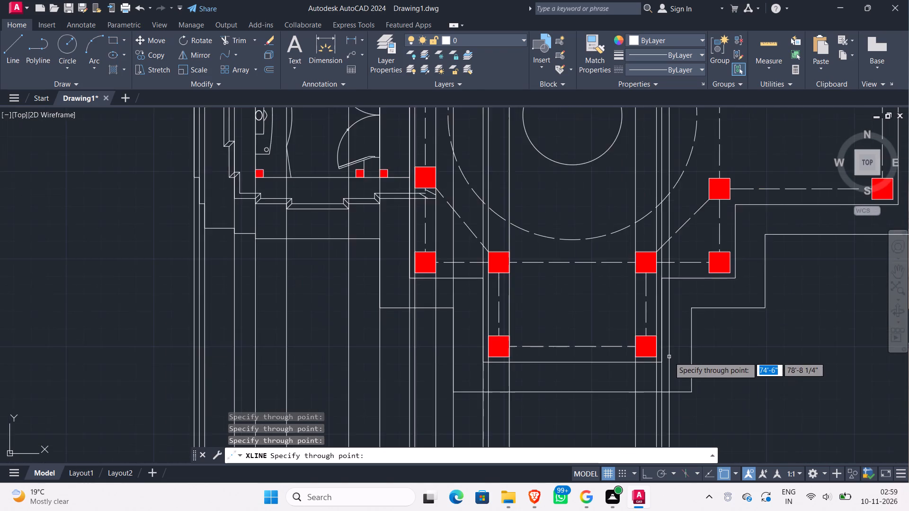
middle_drag(669, 356, 565, 345)
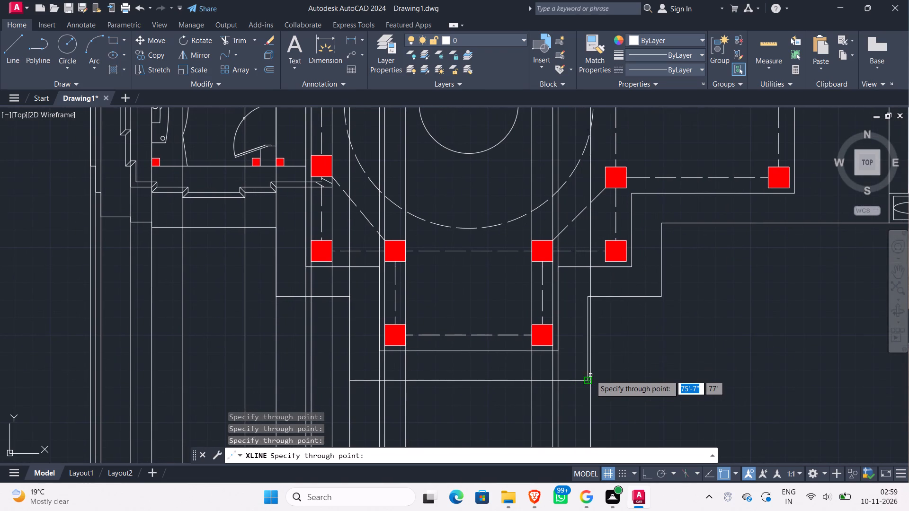
click(589, 382)
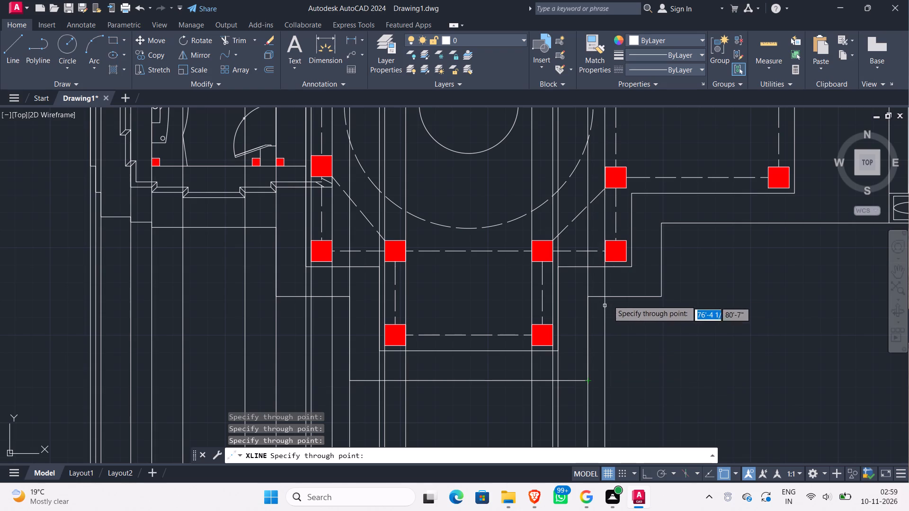
click(605, 263)
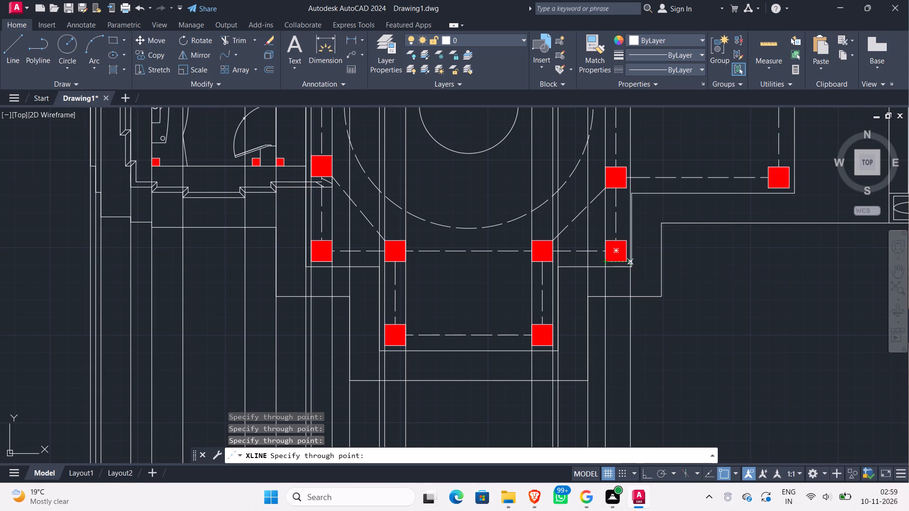
click(626, 260)
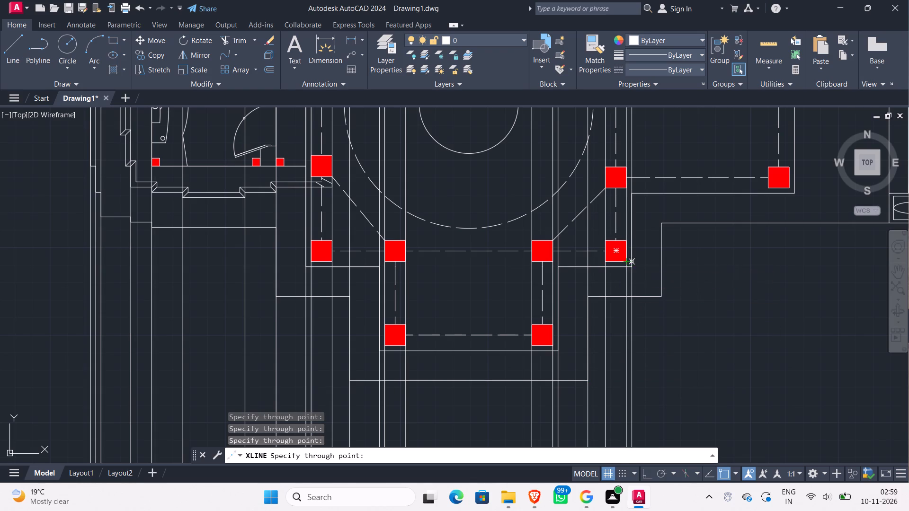
click(633, 265)
click(659, 296)
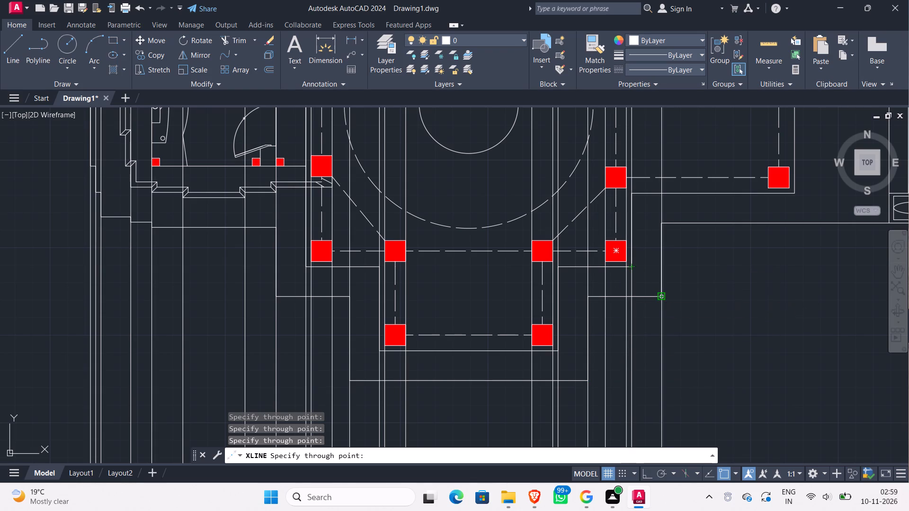
Draw vertical construction lines through both edges of the east entrance porch's lower column and through the porch's outer corner.
scroll(724, 292, down, 1)
middle_drag(724, 292, 634, 295)
scroll(637, 272, up, 2)
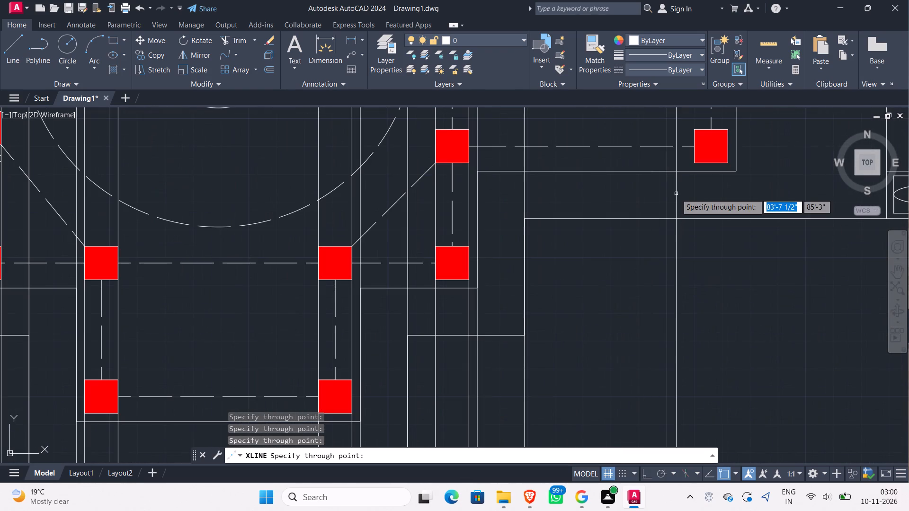
click(695, 162)
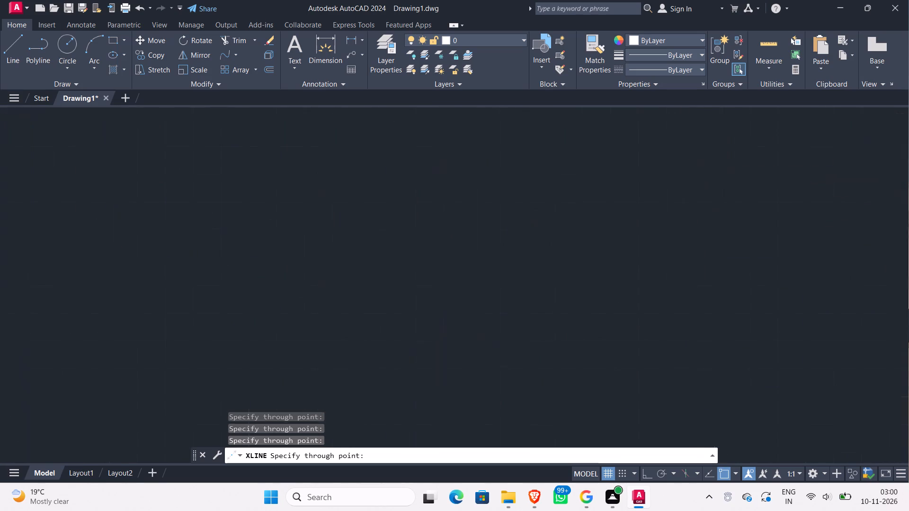
click(727, 162)
click(736, 170)
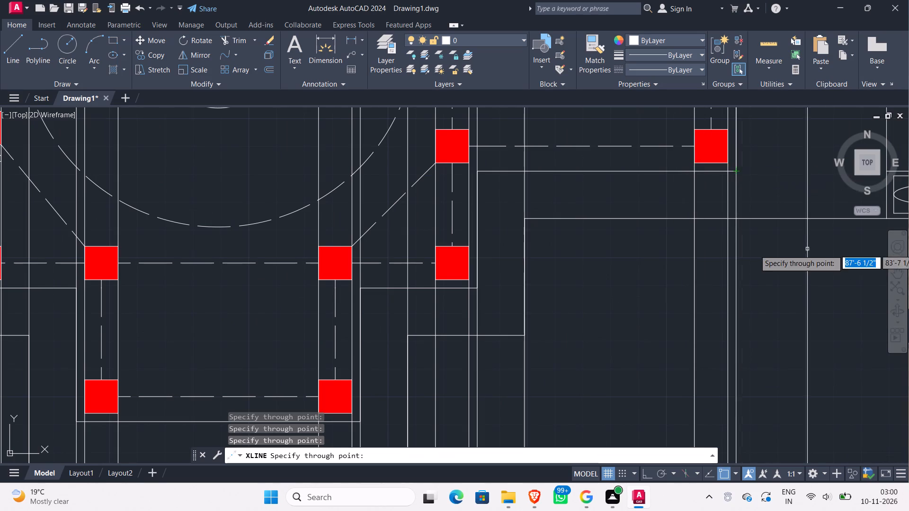
Draw vertical construction lines through the start of the entrance steps, the animal figure's pedestal end, the adjacent tread line and the steps' outer end.
scroll(807, 254, down, 1)
middle_drag(807, 256, 629, 281)
scroll(628, 281, down, 1)
scroll(665, 271, up, 2)
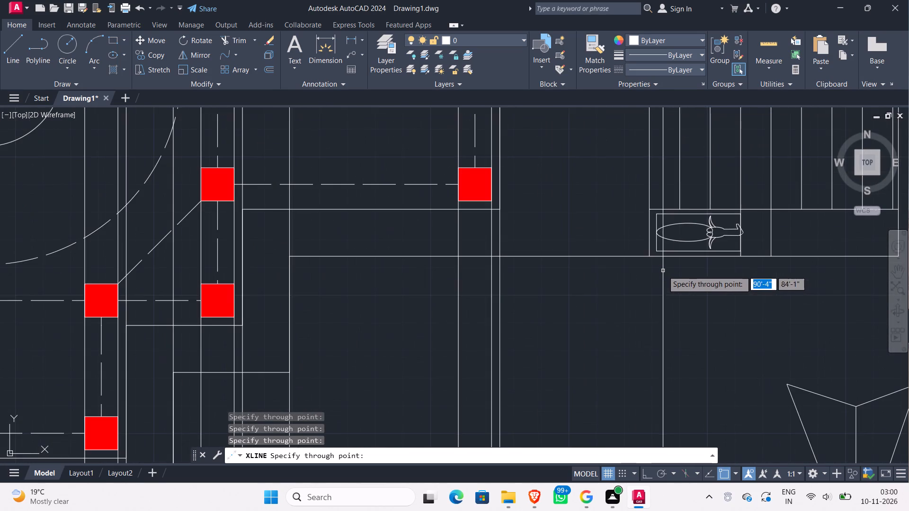
scroll(644, 265, up, 2)
click(655, 241)
scroll(755, 300, down, 2)
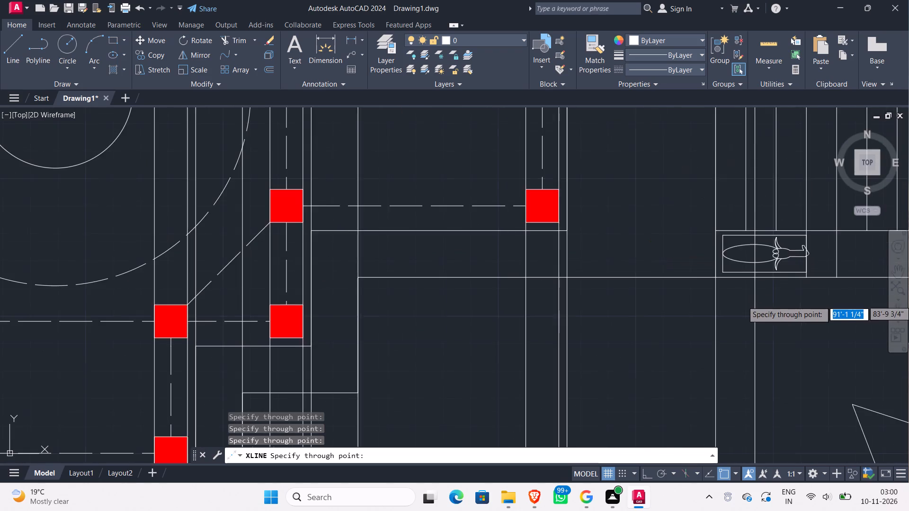
middle_drag(755, 301, 627, 297)
scroll(673, 291, up, 1)
click(679, 261)
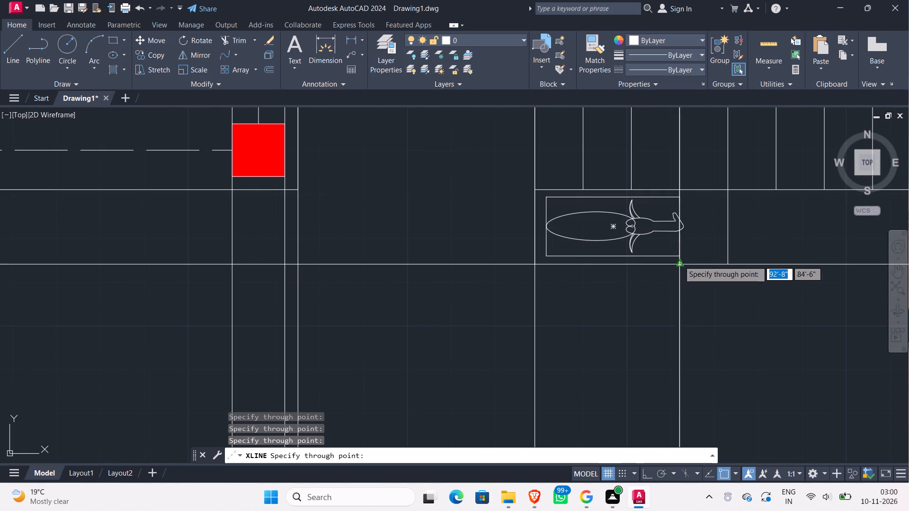
click(725, 264)
scroll(741, 278, down, 1)
middle_drag(742, 282, 659, 282)
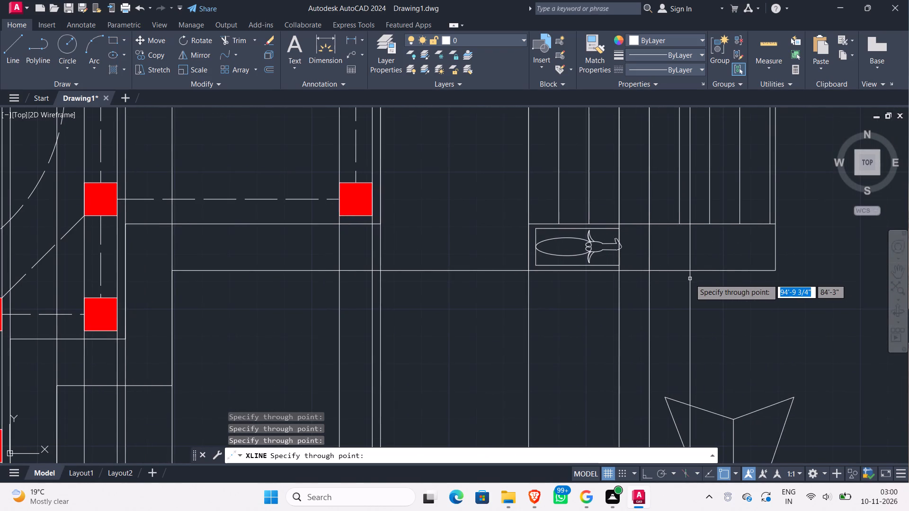
scroll(690, 279, down, 2)
click(726, 277)
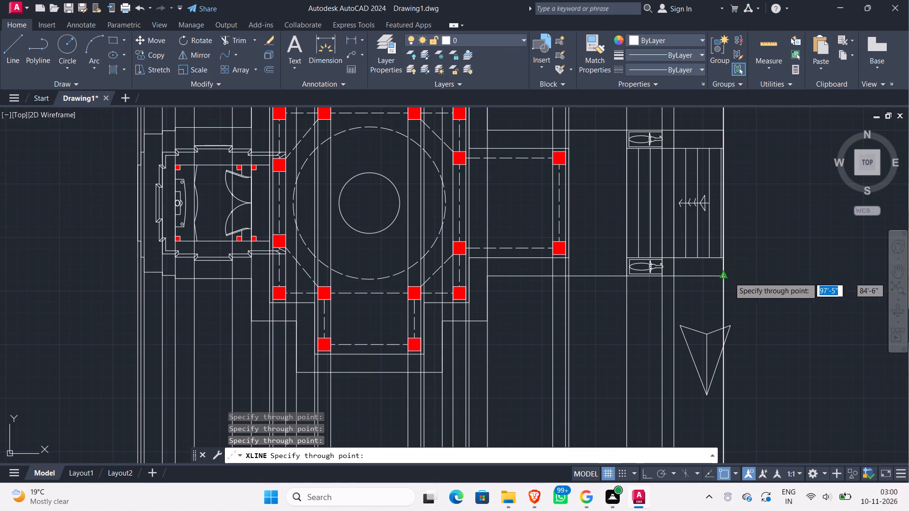
scroll(795, 291, down, 3)
middle_drag(795, 318, 650, 306)
scroll(650, 306, down, 1)
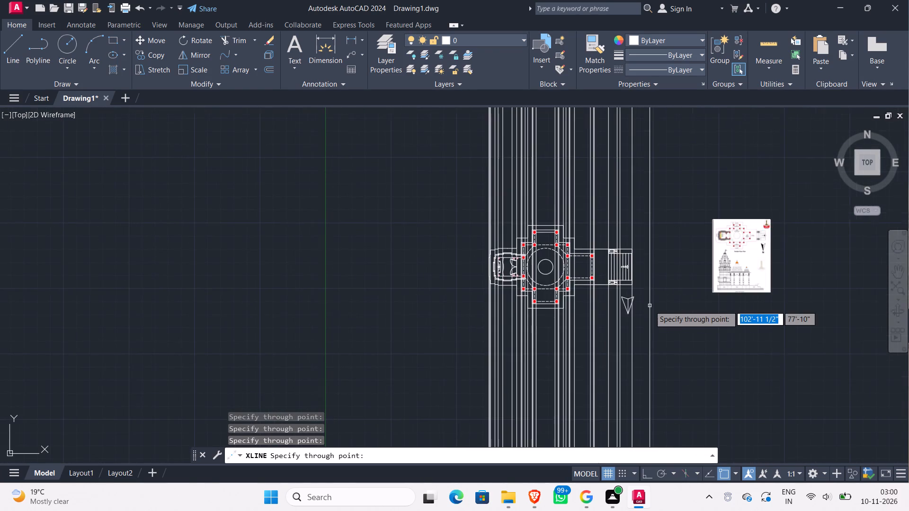
middle_drag(660, 310, 561, 295)
scroll(568, 299, up, 1)
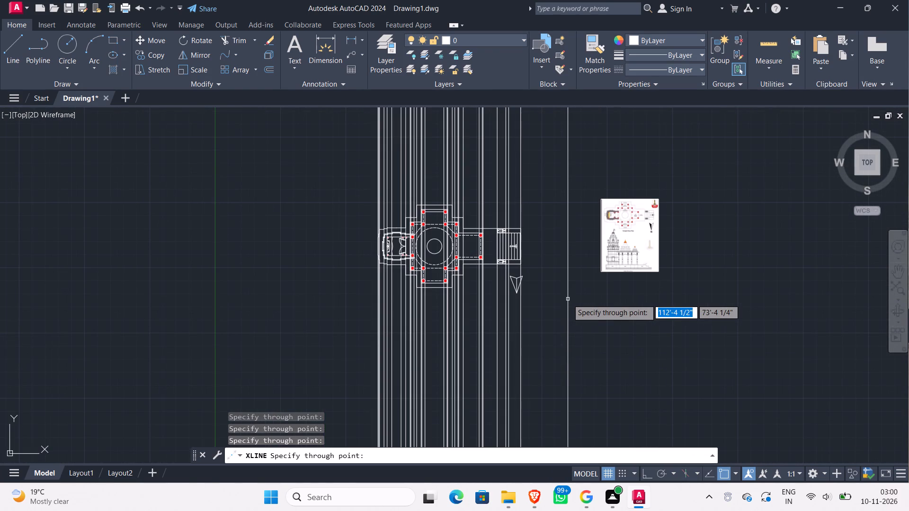
key(Escape)
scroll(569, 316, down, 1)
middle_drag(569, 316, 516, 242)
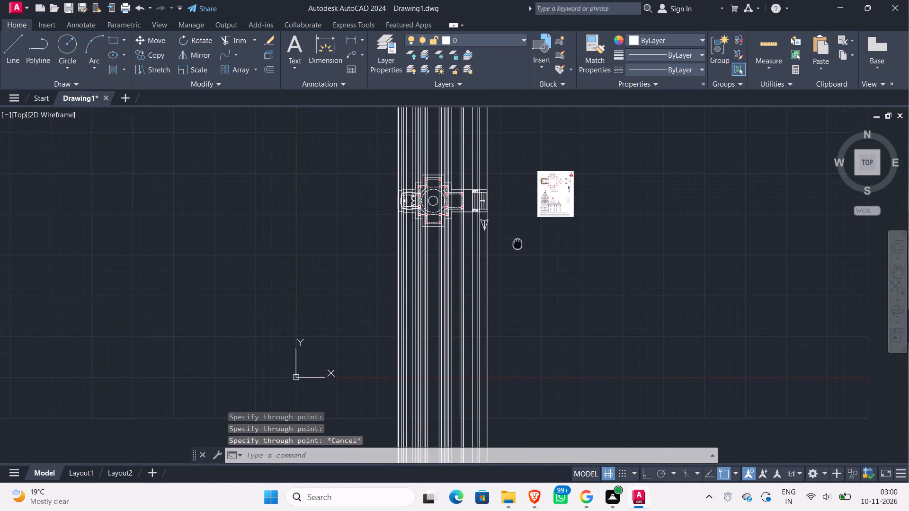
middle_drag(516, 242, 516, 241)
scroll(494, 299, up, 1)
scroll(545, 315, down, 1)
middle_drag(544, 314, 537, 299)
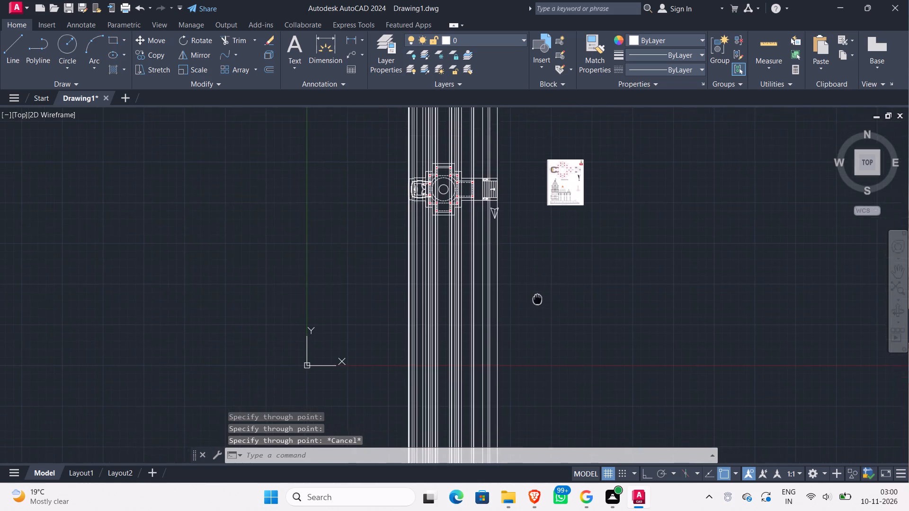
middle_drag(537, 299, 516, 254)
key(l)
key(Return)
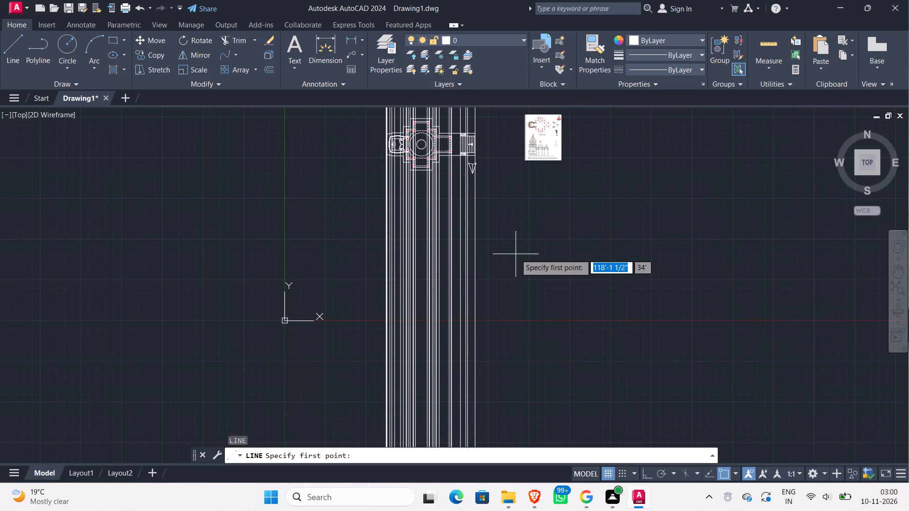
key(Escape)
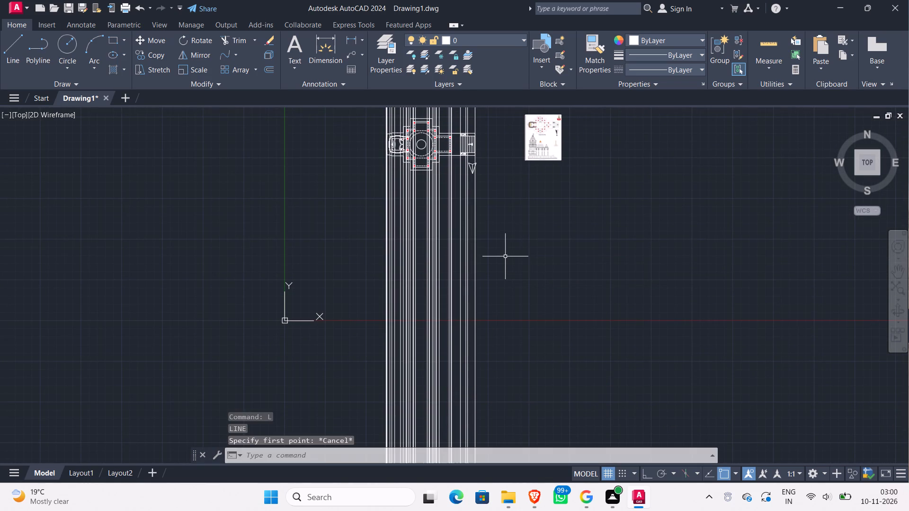
Draw a large rectangle enclosing the temple floor plan, the reference image and the space below them for the elevation.
key(r)
key(e)
key(c)
key(Return)
scroll(512, 247, down, 1)
middle_drag(512, 247, 471, 346)
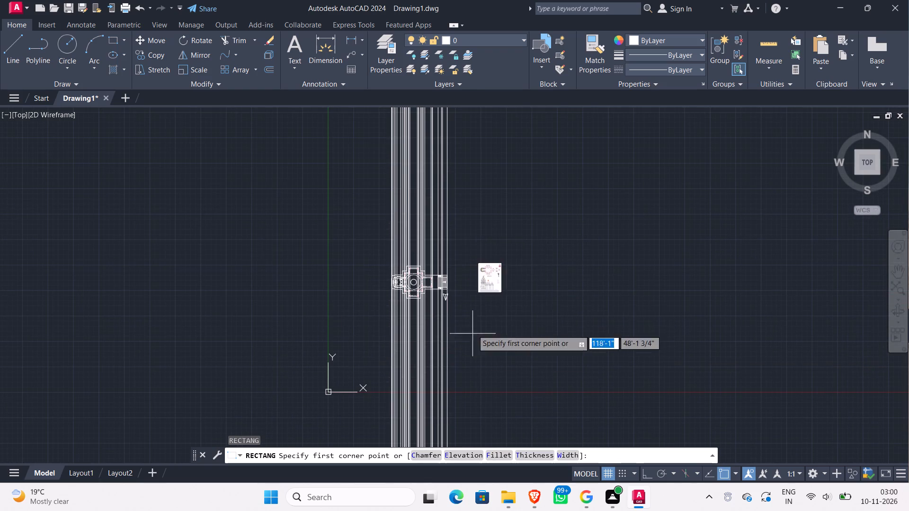
click(367, 215)
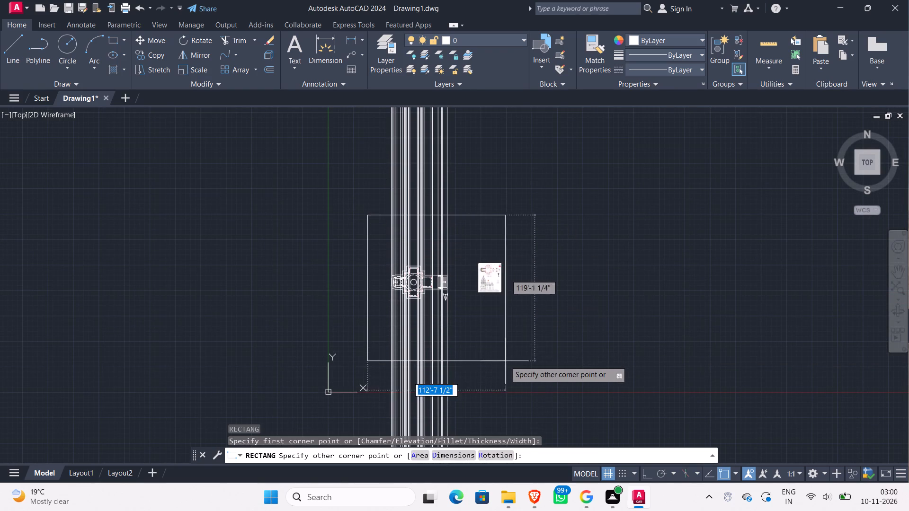
click(520, 393)
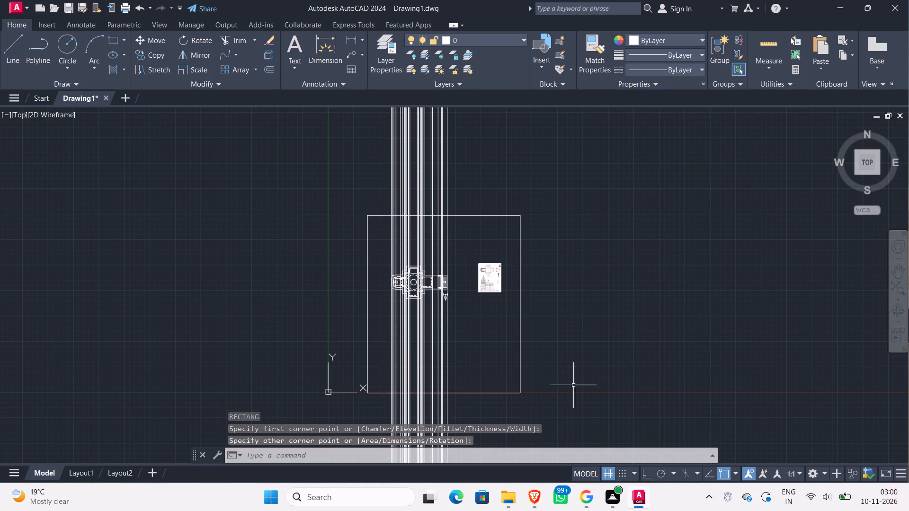
Trim off all vertical construction lines extending above and below the large enclosing rectangle.
middle_drag(586, 378, 592, 344)
scroll(586, 378, down, 1)
text(tr)
key(Return)
key(Return)
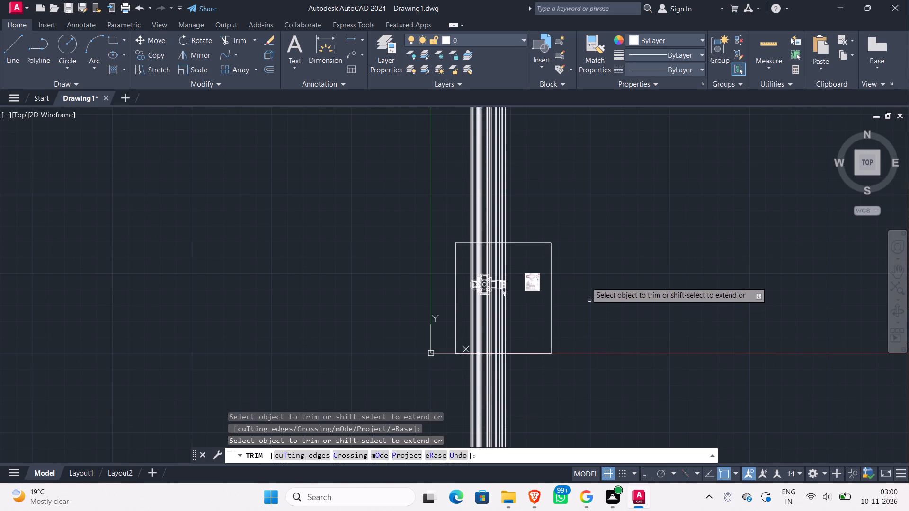
click(537, 211)
click(457, 201)
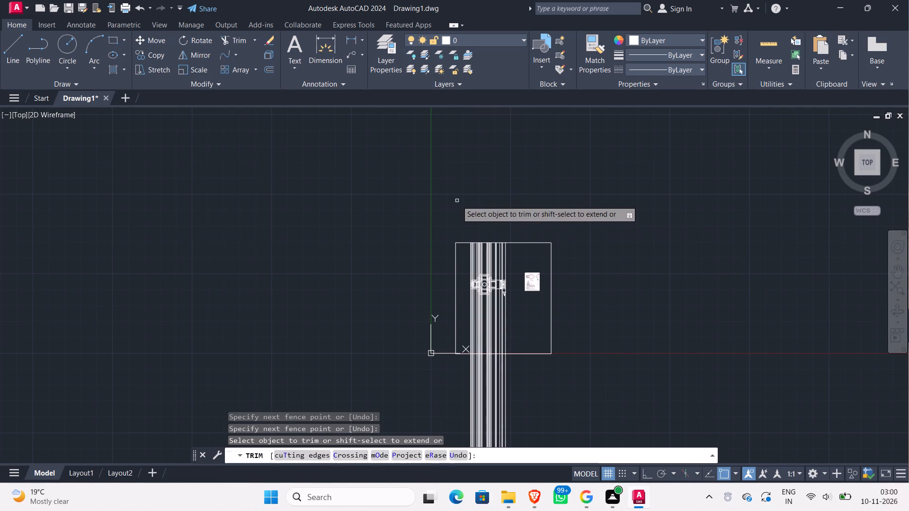
click(537, 396)
click(390, 404)
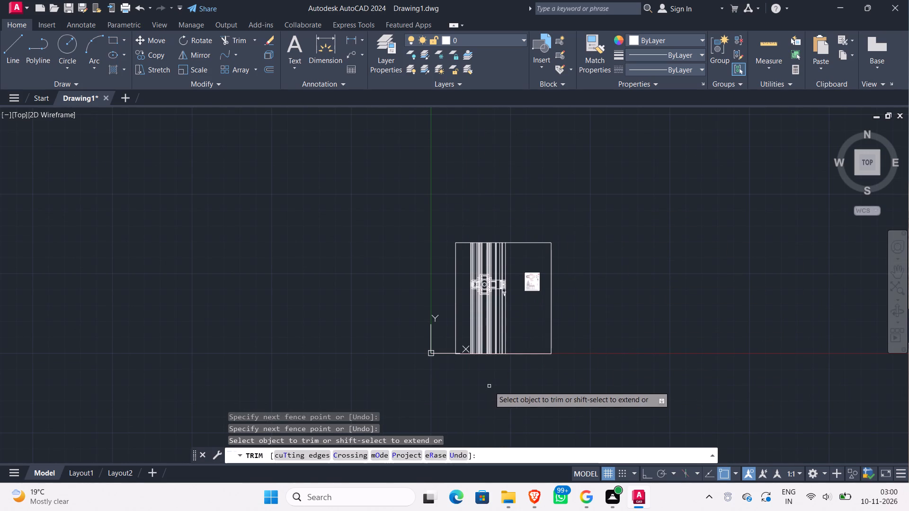
With Ortho on, draw a horizontal line across the full width of the enclosing rectangle, just below the floor plan.
scroll(489, 386, down, 1)
middle_drag(489, 385, 492, 370)
scroll(500, 332, up, 4)
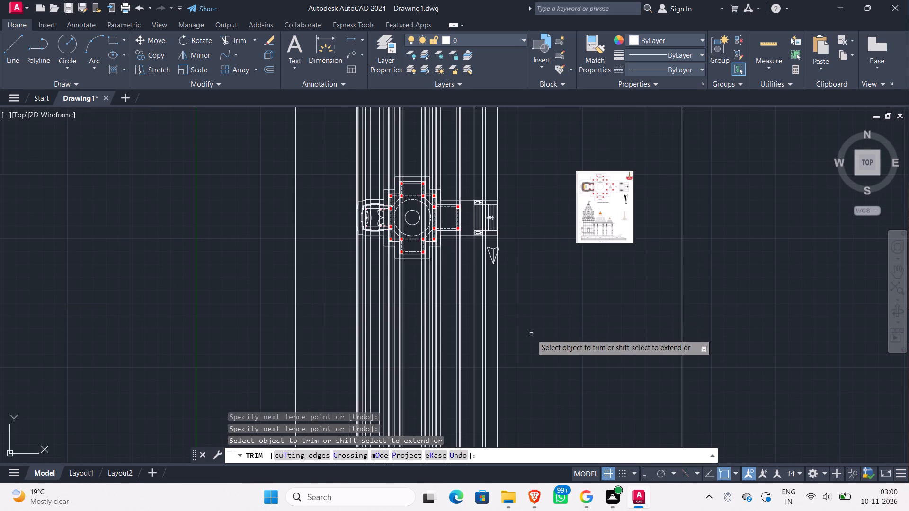
middle_drag(531, 334, 569, 257)
middle_click(570, 247)
scroll(570, 245, down, 1)
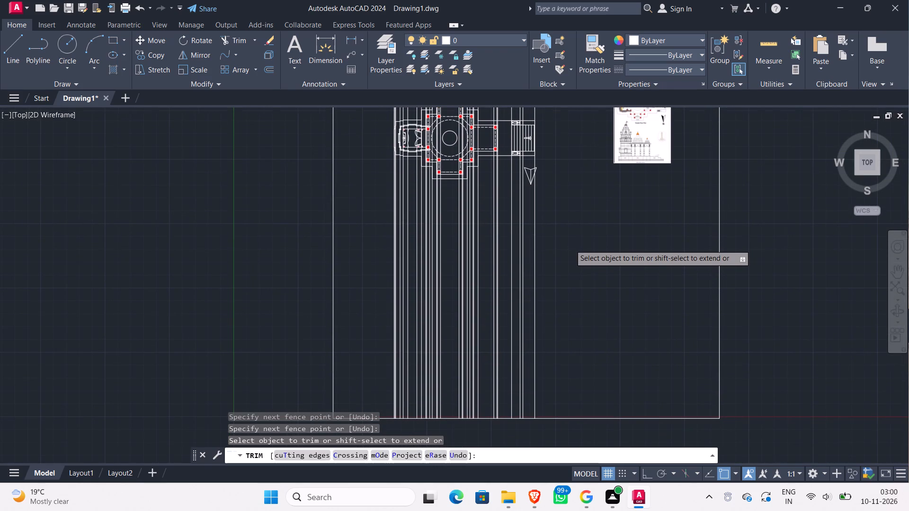
middle_drag(570, 245, 568, 267)
scroll(568, 267, up, 1)
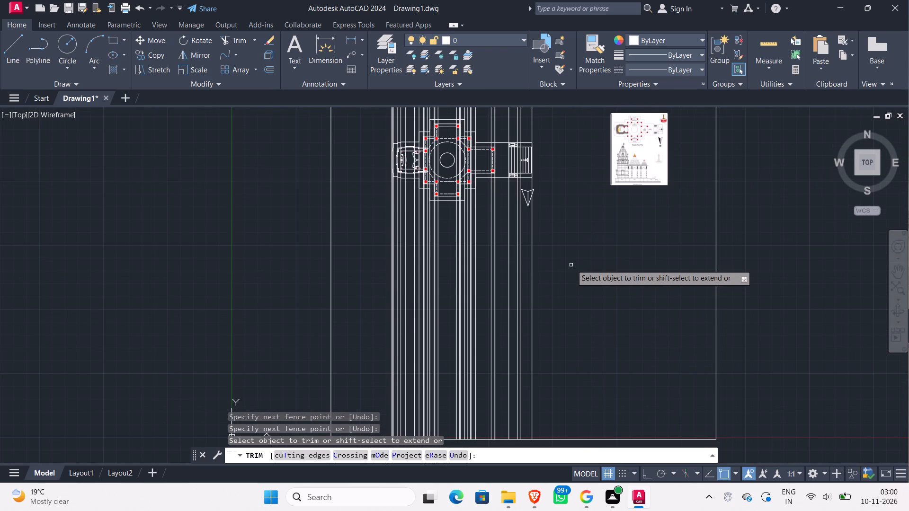
key(l)
key(Return)
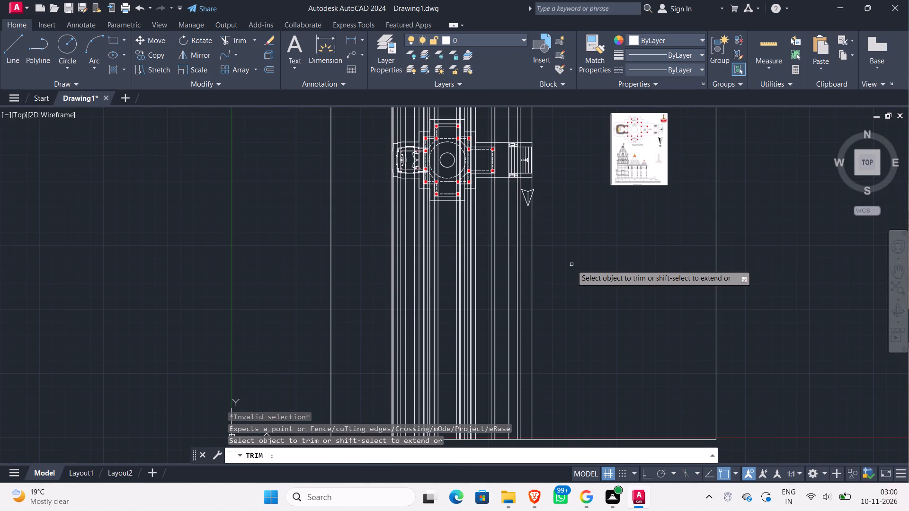
key(Escape)
key(l)
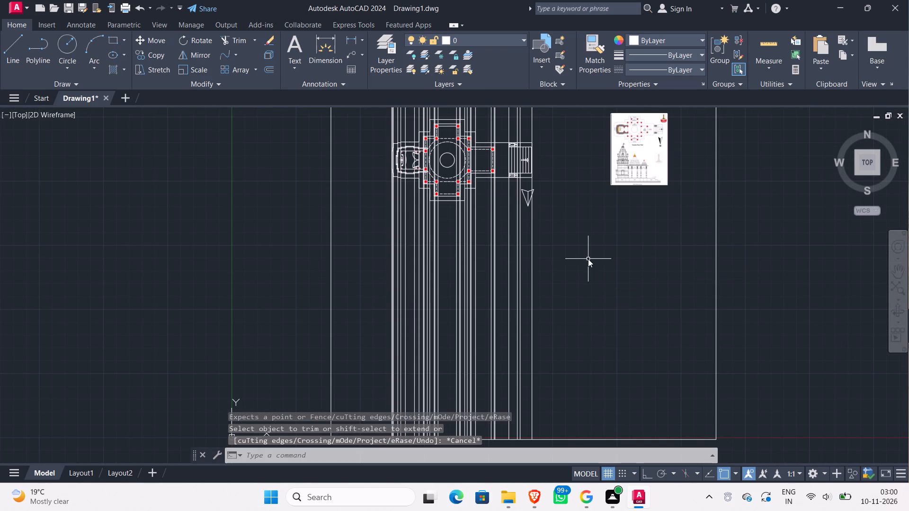
key(Return)
key(F8)
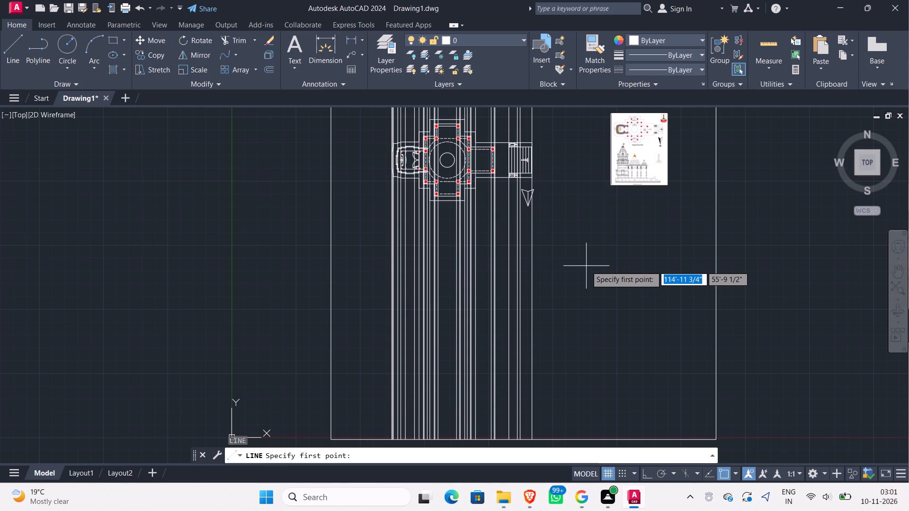
click(331, 246)
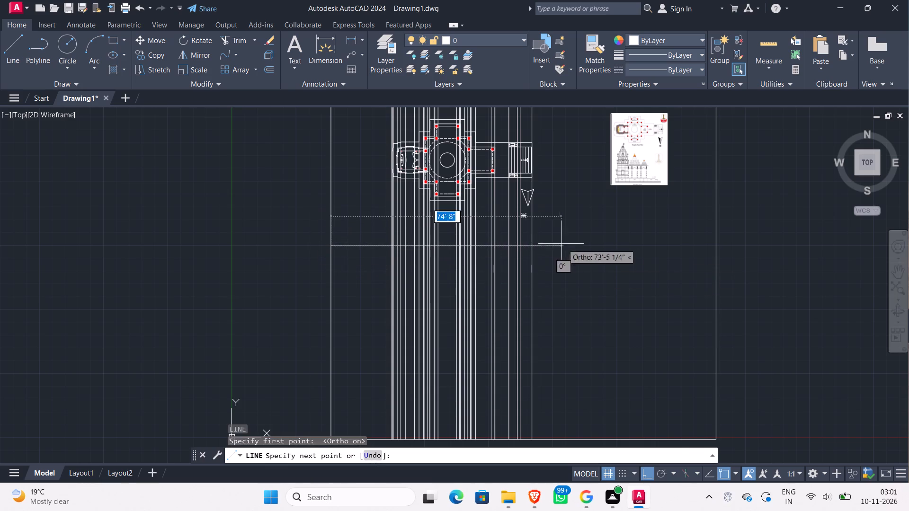
click(714, 243)
key(Escape)
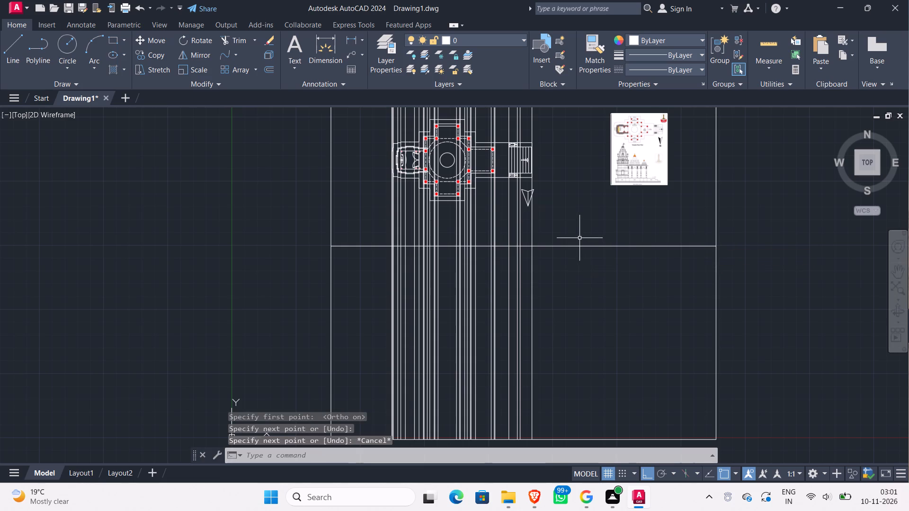
click(585, 233)
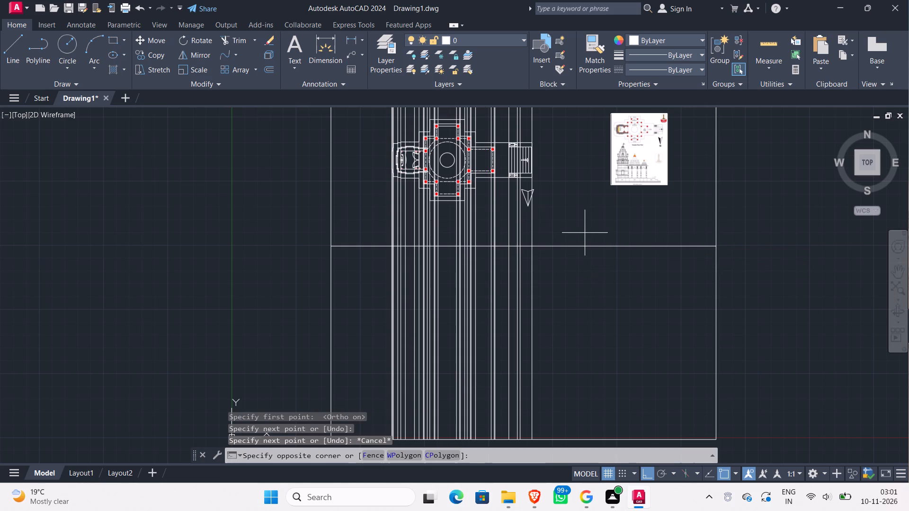
key(Escape)
Draw a second horizontal line across the rectangle's full width, a short distance below the first one.
scroll(585, 233, down, 1)
middle_drag(585, 233, 577, 306)
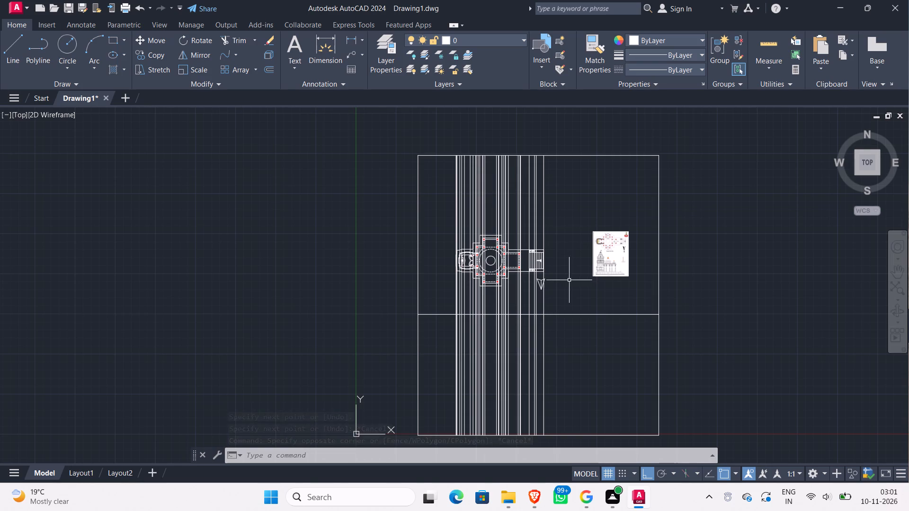
key(l)
key(Return)
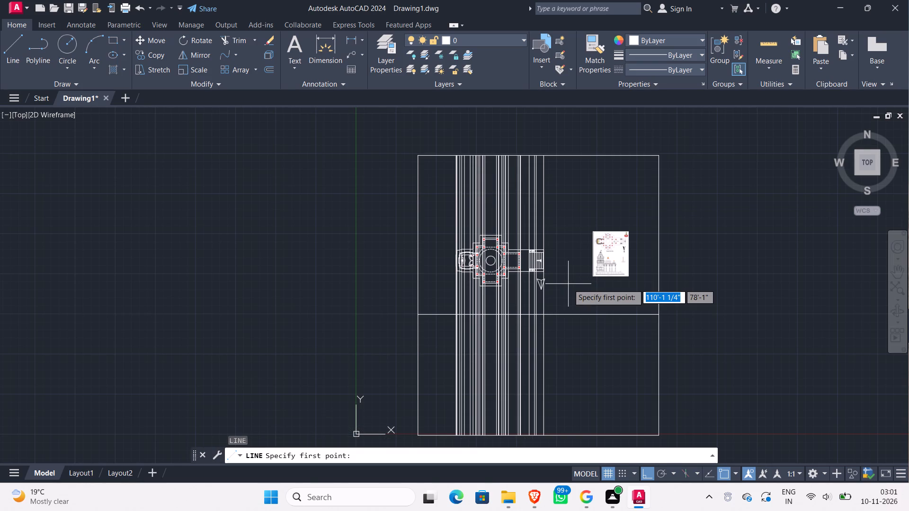
scroll(436, 336, up, 2)
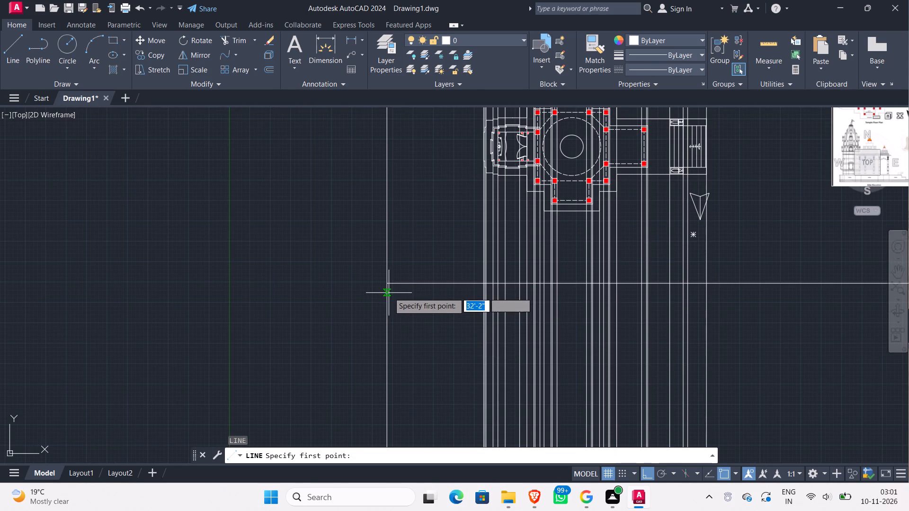
click(387, 291)
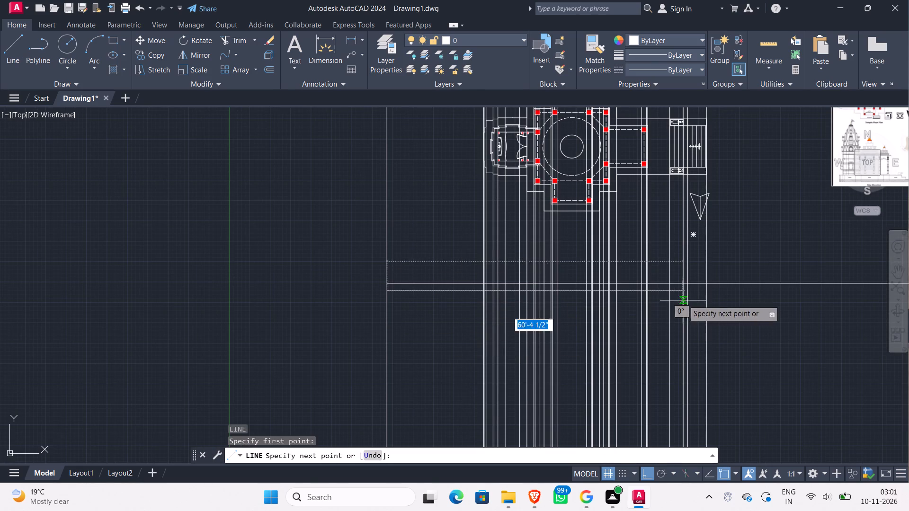
middle_drag(747, 292, 306, 274)
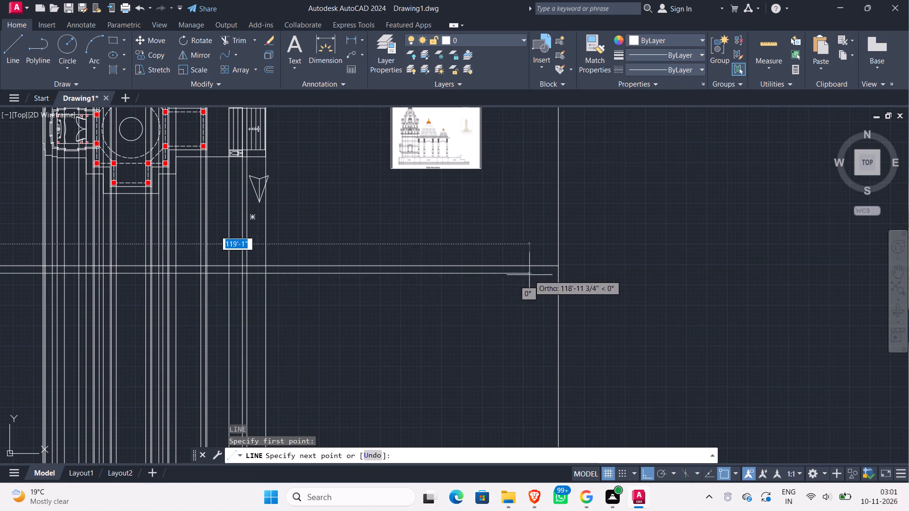
click(558, 273)
key(Escape)
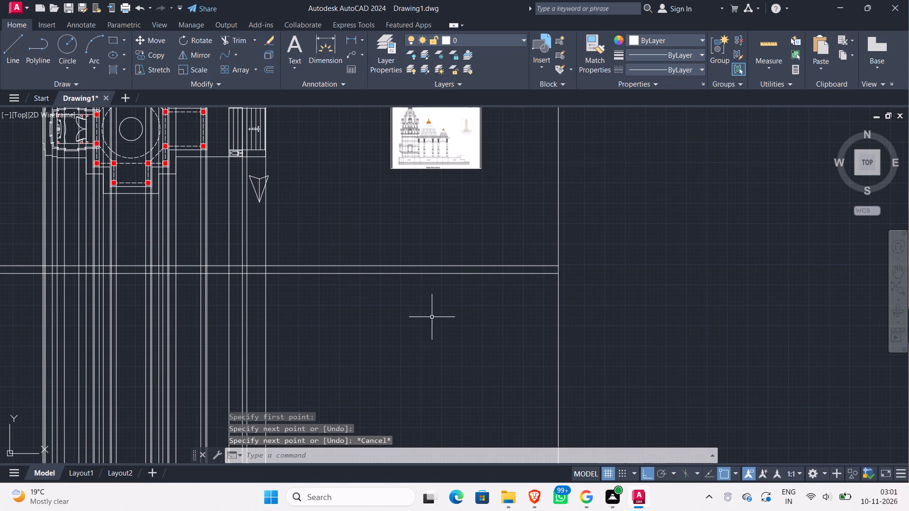
Trim the vertical construction lines out of the narrow gap between the two horizontal lines.
middle_drag(344, 328, 388, 339)
text(tr)
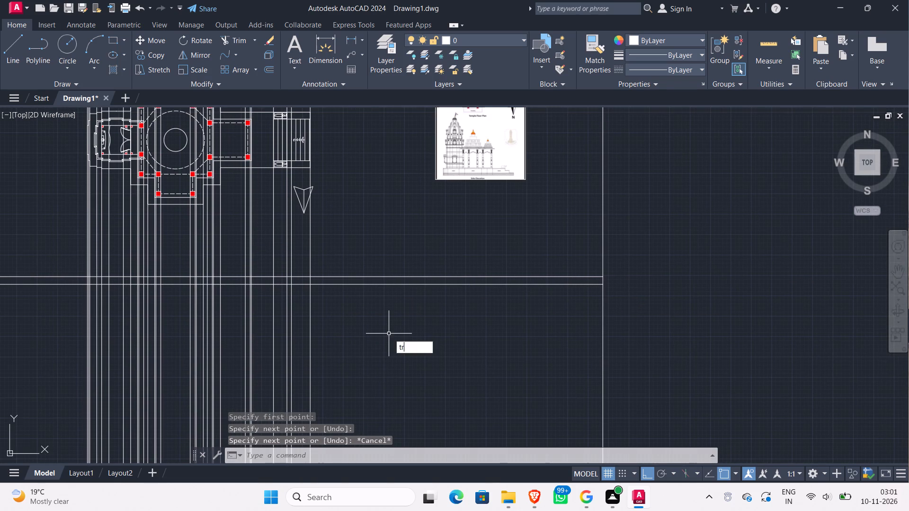
key(Return)
key(Return)
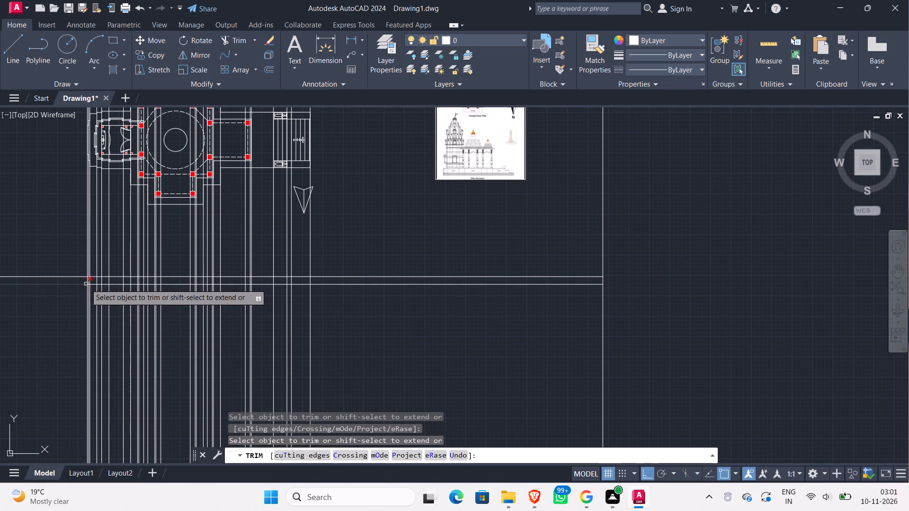
scroll(86, 284, up, 1)
click(79, 275)
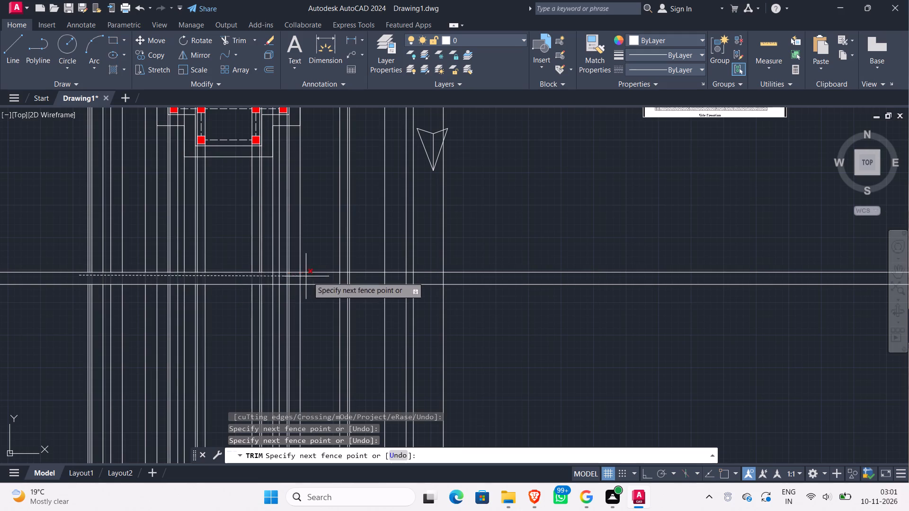
click(449, 279)
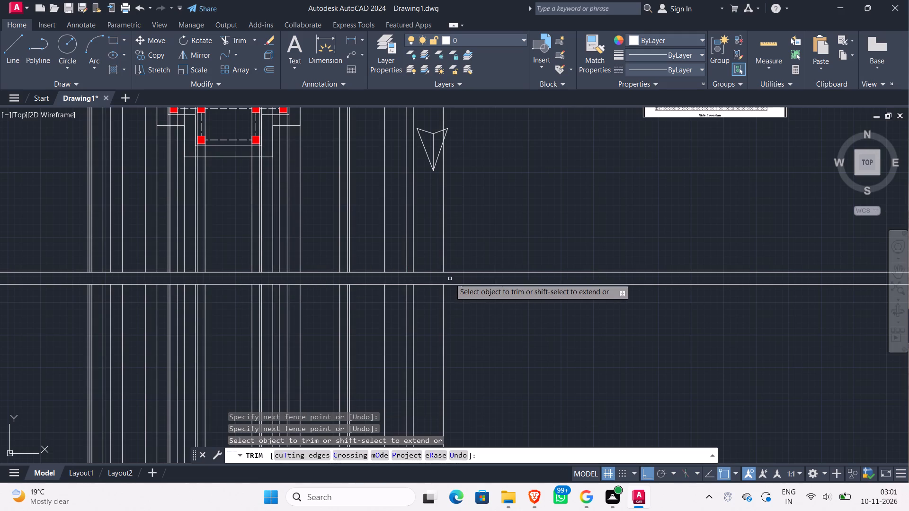
key(Escape)
Erase the vertical construction line segments running over the floor plan above the upper horizontal line.
click(471, 233)
click(10, 233)
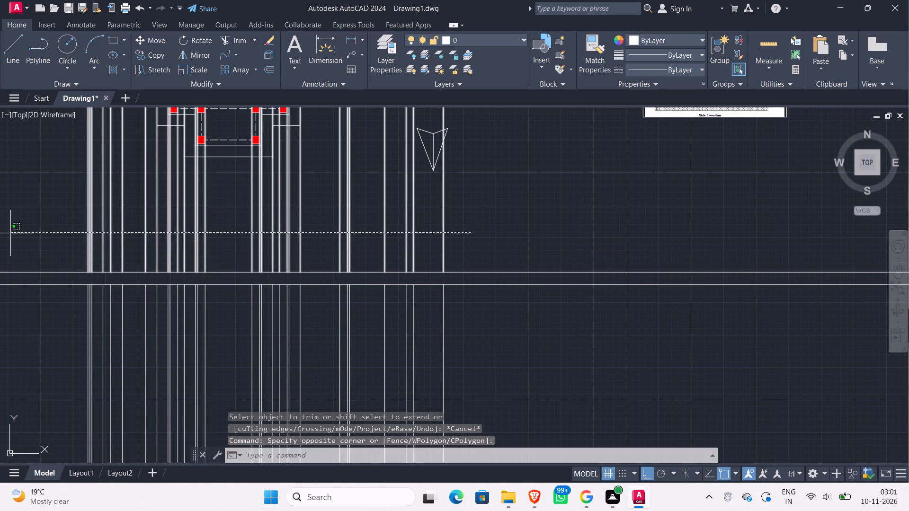
key(Delete)
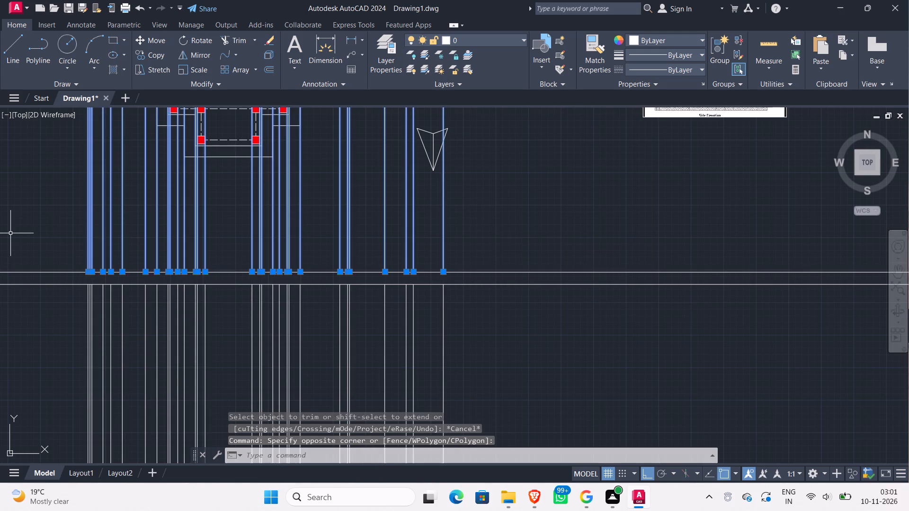
Remove the upper horizontal line and trim the lower one back to the outermost vertical construction lines at both ends.
scroll(12, 229, down, 3)
middle_drag(146, 258, 207, 298)
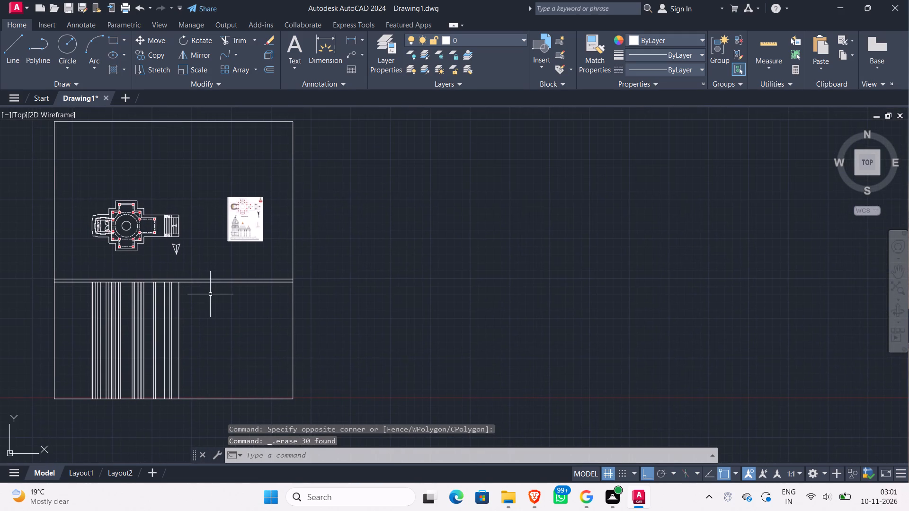
scroll(210, 294, up, 1)
text(tr)
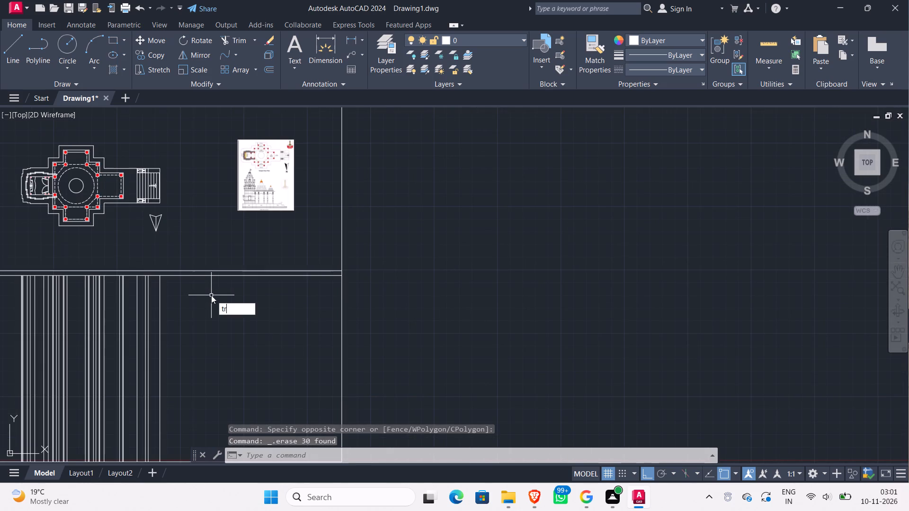
key(Return)
key(Return)
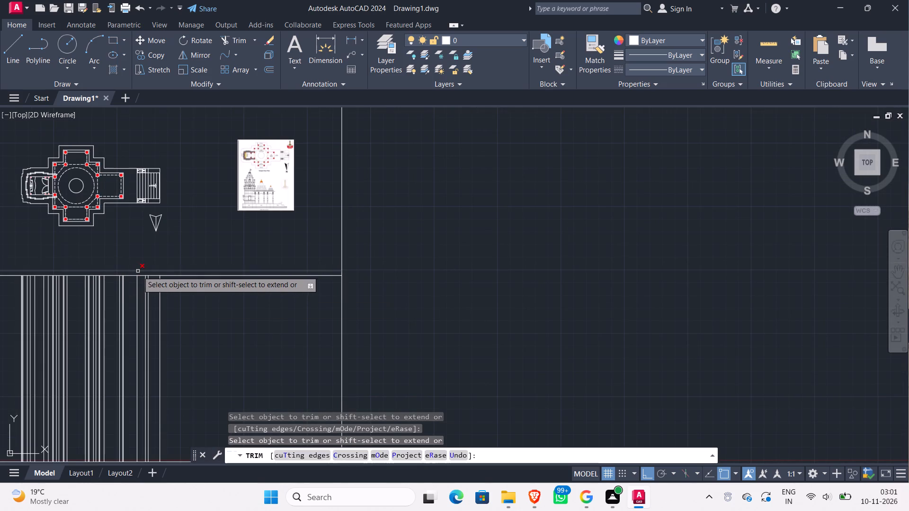
click(141, 272)
click(198, 293)
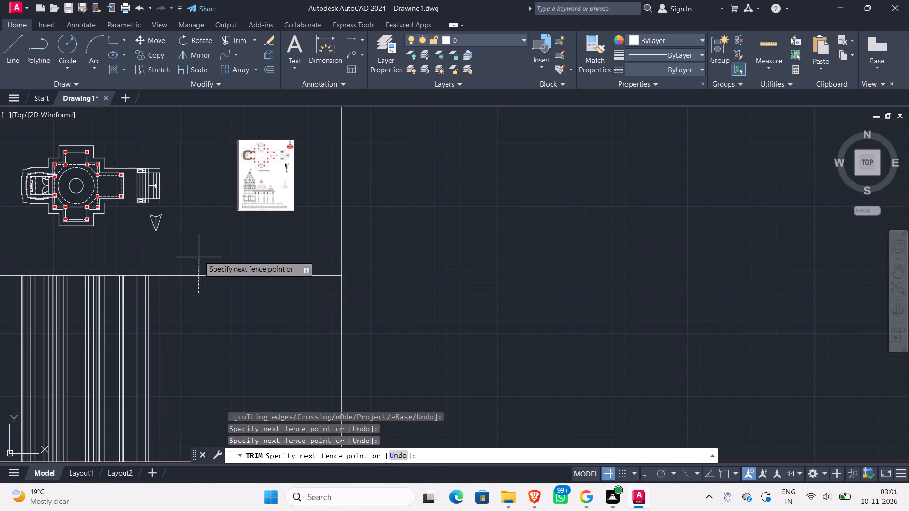
click(199, 251)
scroll(200, 268, down, 1)
middle_drag(200, 268, 268, 283)
click(130, 302)
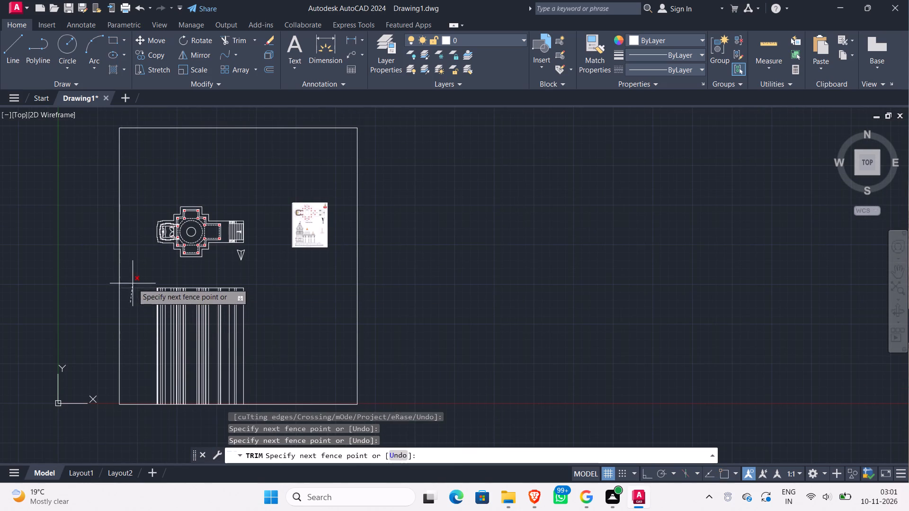
click(133, 283)
middle_drag(138, 279, 179, 279)
key(Escape)
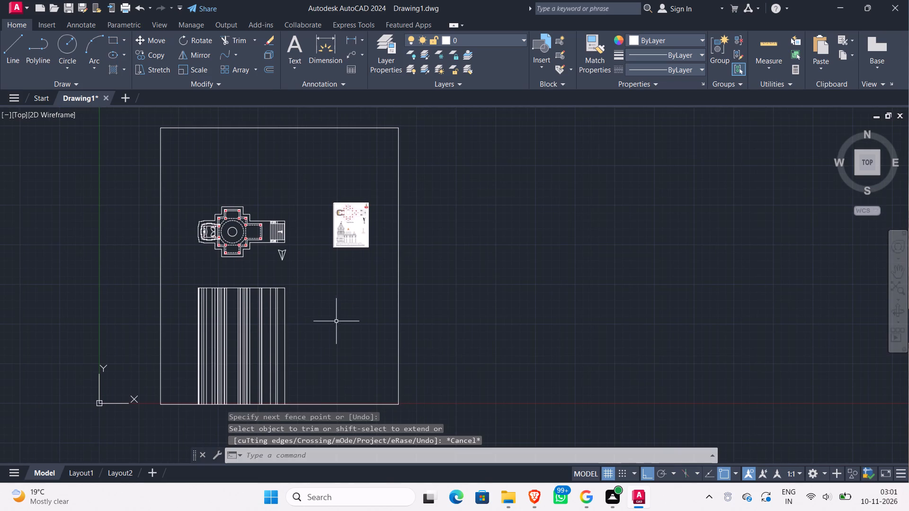
Examine the side elevation in the reference image, from the shikhara and columns down to the plinth's west end.
middle_drag(337, 322, 352, 285)
scroll(307, 254, up, 2)
middle_drag(322, 256, 399, 302)
scroll(402, 291, down, 1)
middle_drag(402, 291, 397, 244)
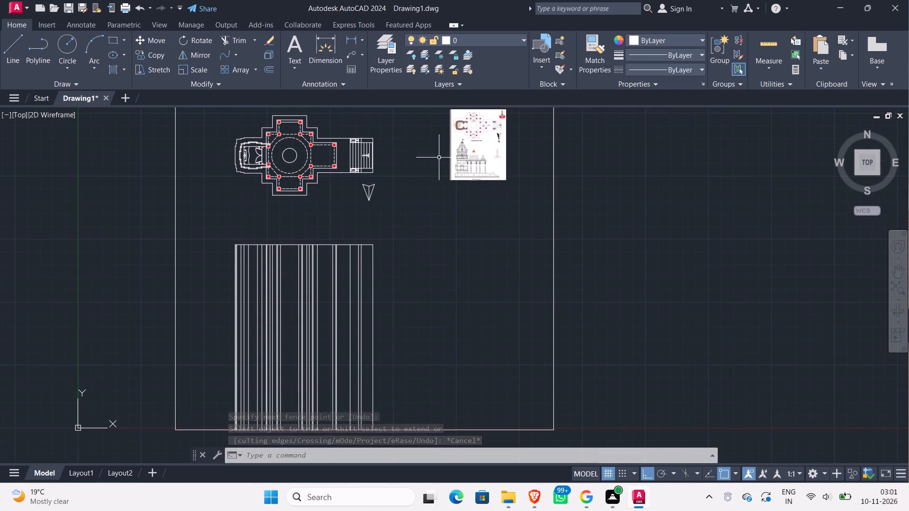
middle_drag(395, 234, 407, 370)
scroll(407, 368, down, 1)
middle_drag(421, 380, 414, 275)
scroll(462, 201, up, 4)
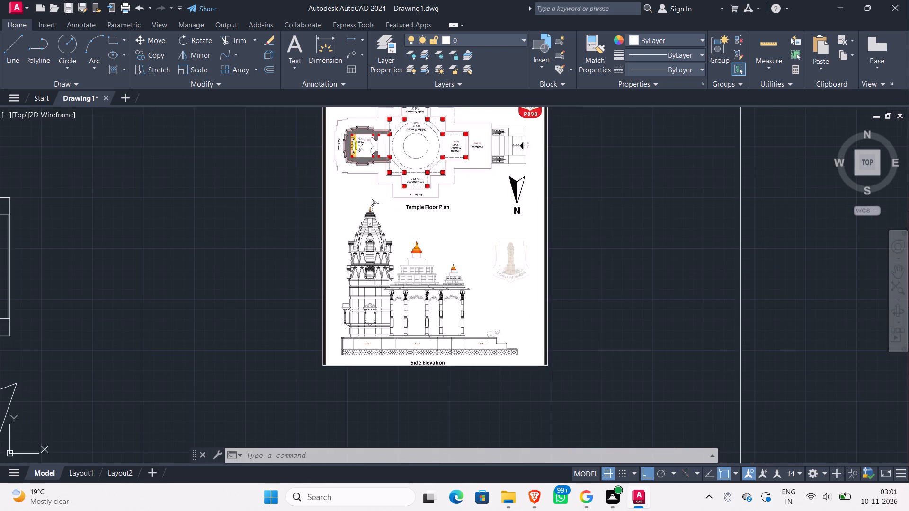
middle_drag(414, 203, 461, 314)
scroll(457, 286, up, 2)
scroll(443, 260, down, 1)
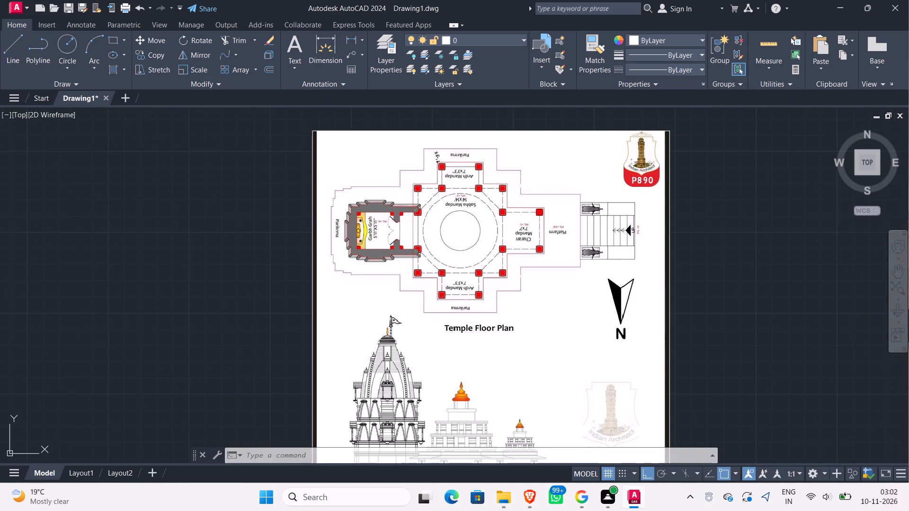
scroll(403, 393, down, 1)
middle_drag(403, 393, 486, 264)
scroll(464, 321, up, 2)
scroll(463, 320, down, 1)
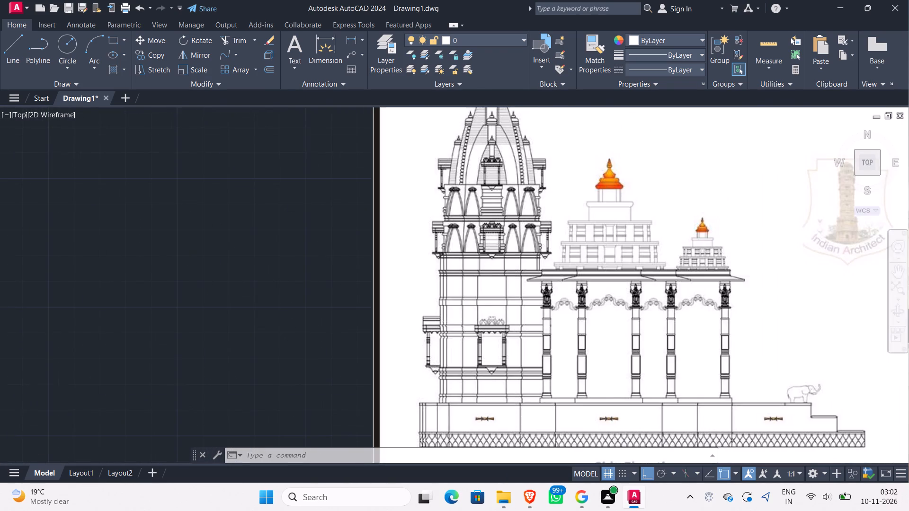
middle_drag(463, 320, 462, 262)
scroll(431, 332, up, 2)
scroll(392, 324, up, 1)
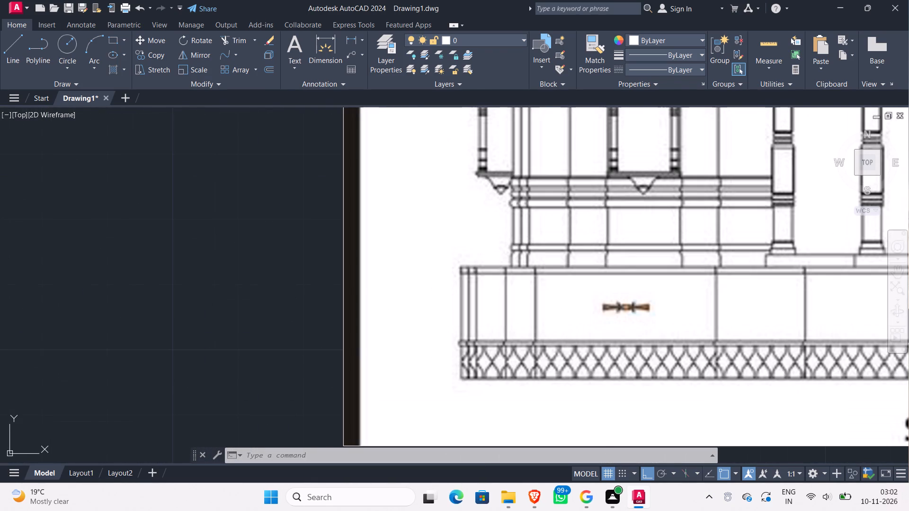
Examine the plinth in the reference side elevation, from its west end to the stepped east end below the elephant.
scroll(391, 323, down, 1)
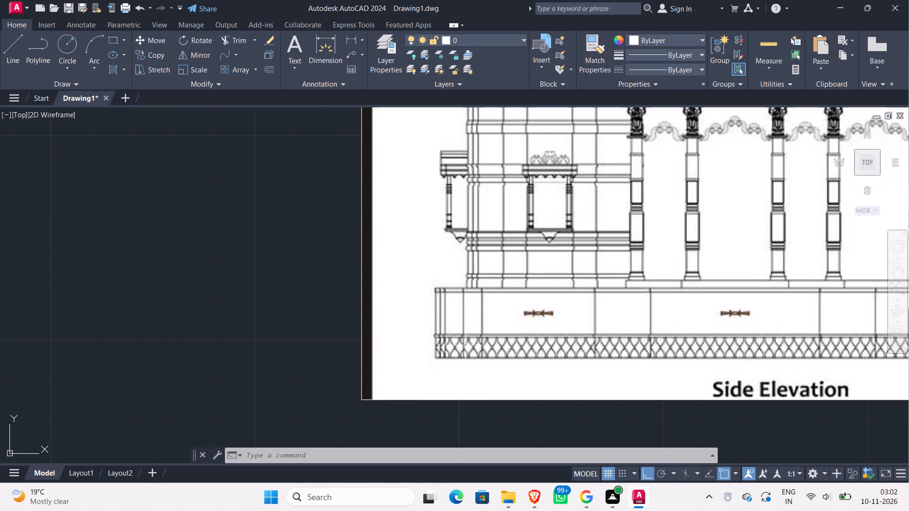
scroll(466, 345, down, 1)
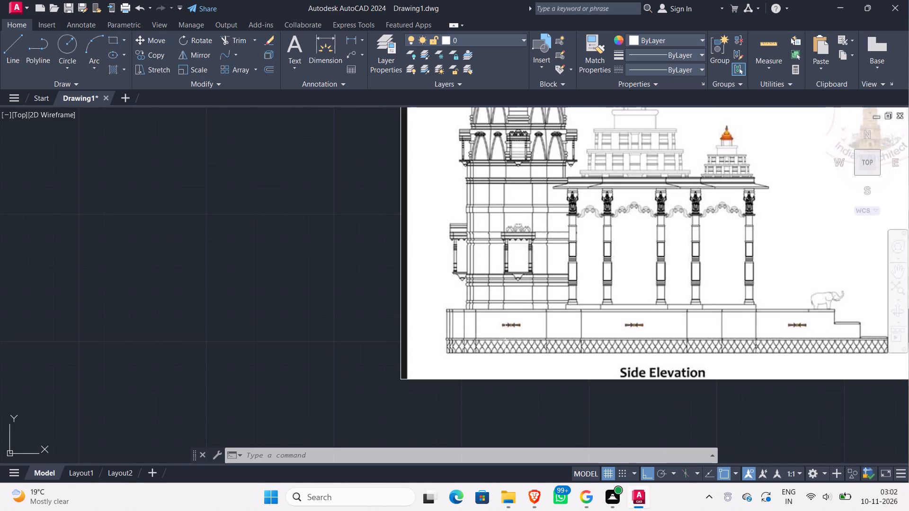
scroll(741, 320, down, 1)
middle_drag(741, 320, 654, 320)
scroll(699, 338, up, 2)
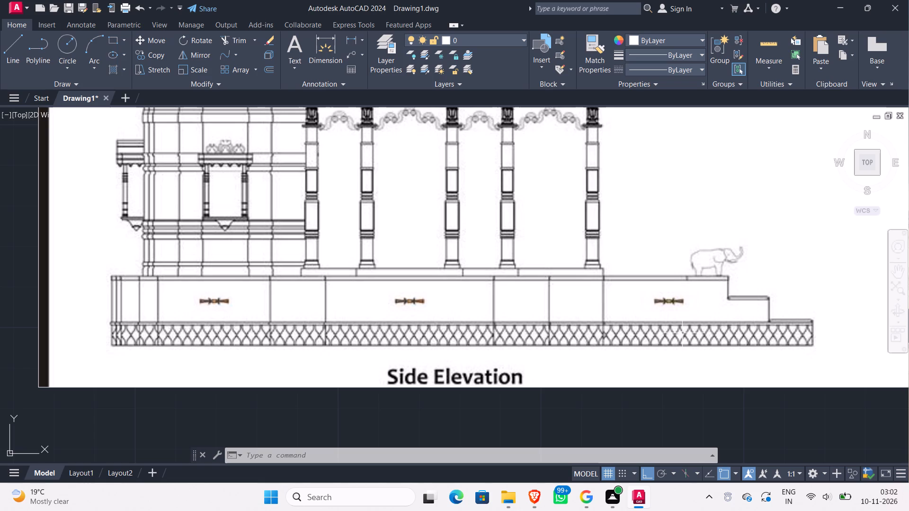
scroll(681, 332, down, 1)
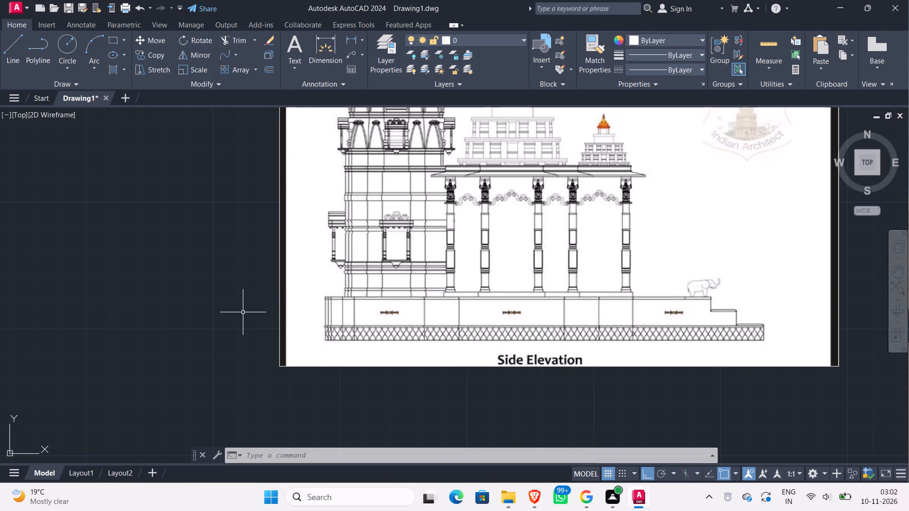
middle_drag(243, 312, 295, 307)
scroll(296, 307, down, 1)
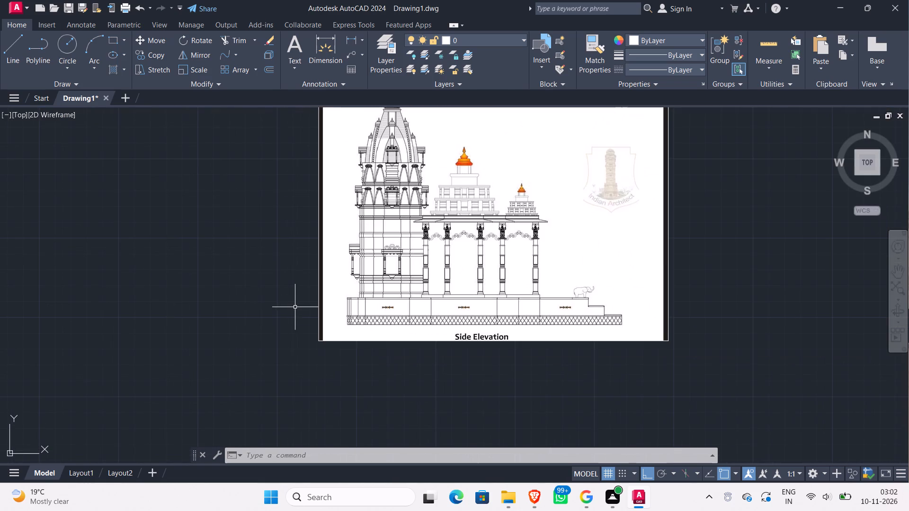
Draw a horizontal base line across all the vertical projection lines, between the outermost west and east lines, at about Y 20'-10".
middle_drag(242, 325, 490, 310)
scroll(437, 308, down, 2)
middle_drag(318, 364, 512, 348)
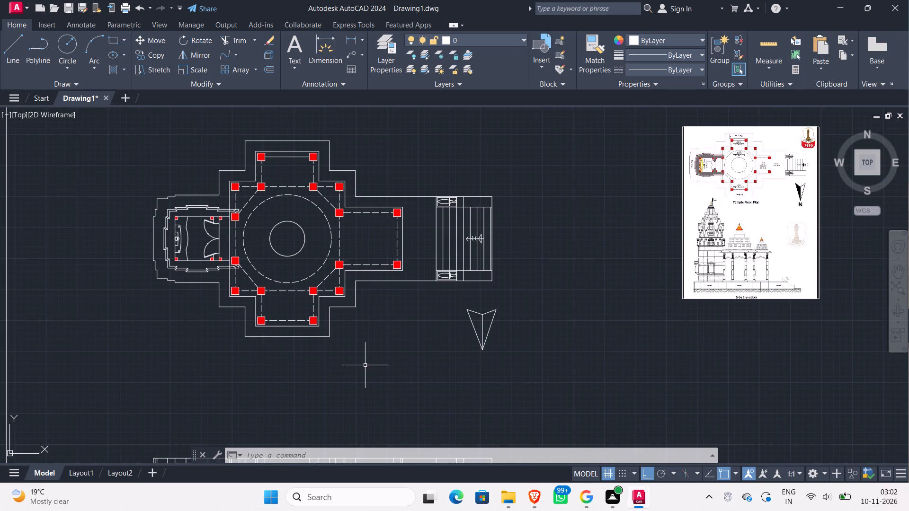
scroll(360, 368, down, 1)
middle_drag(360, 368, 388, 213)
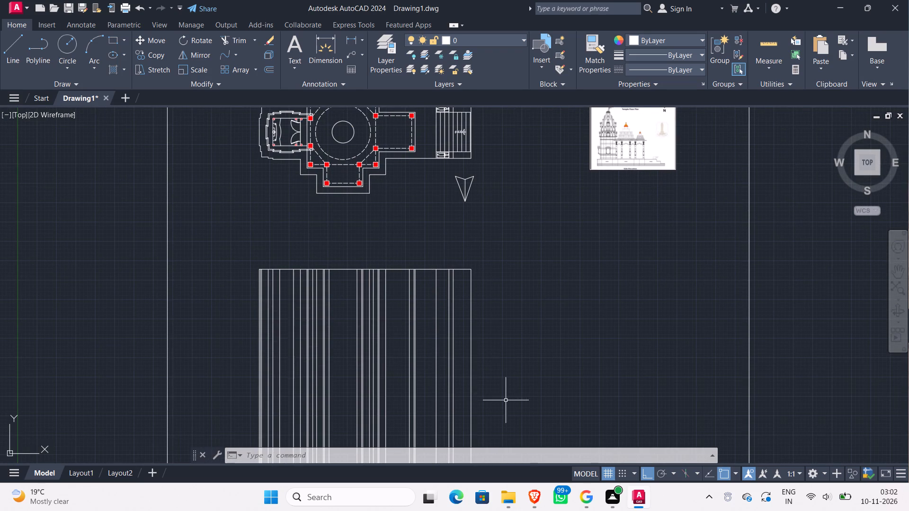
middle_drag(506, 400, 496, 275)
middle_drag(482, 357, 488, 305)
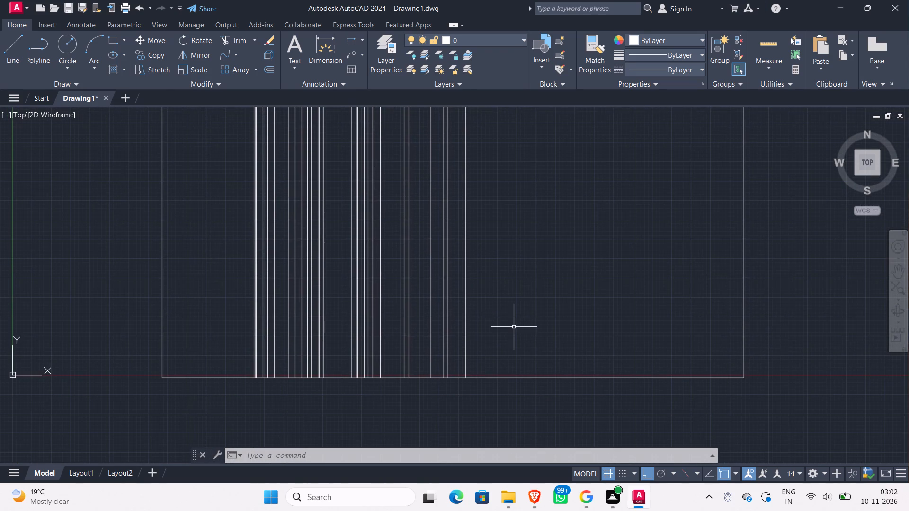
middle_drag(515, 327, 519, 397)
scroll(519, 378, down, 1)
scroll(521, 317, up, 1)
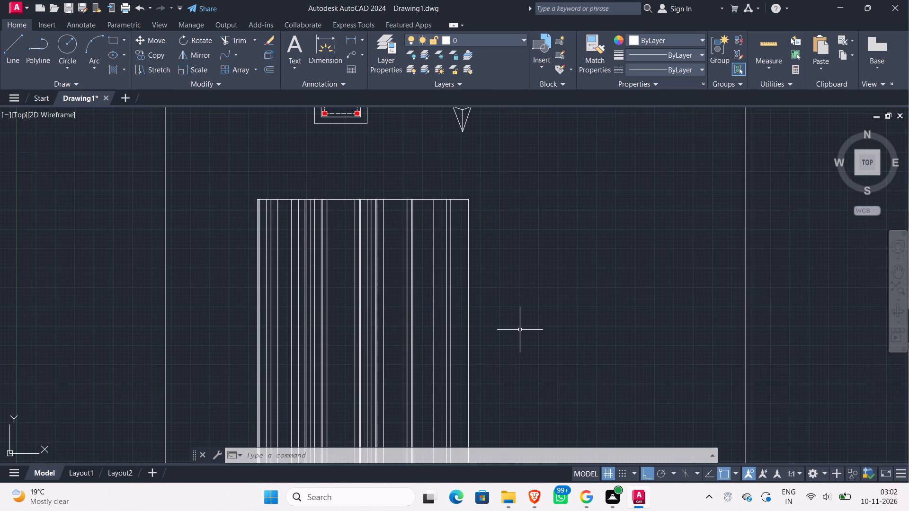
middle_drag(520, 331, 508, 291)
scroll(508, 292, down, 1)
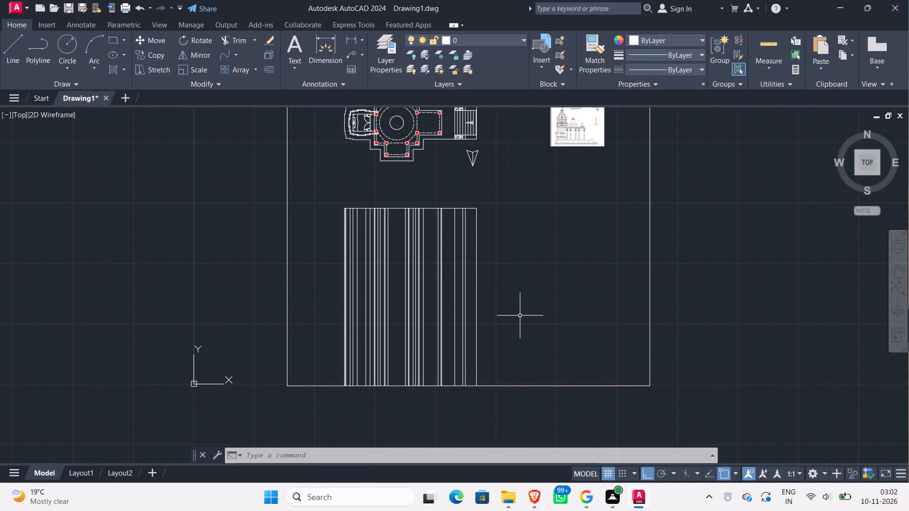
middle_drag(520, 316, 455, 363)
middle_drag(455, 362, 454, 335)
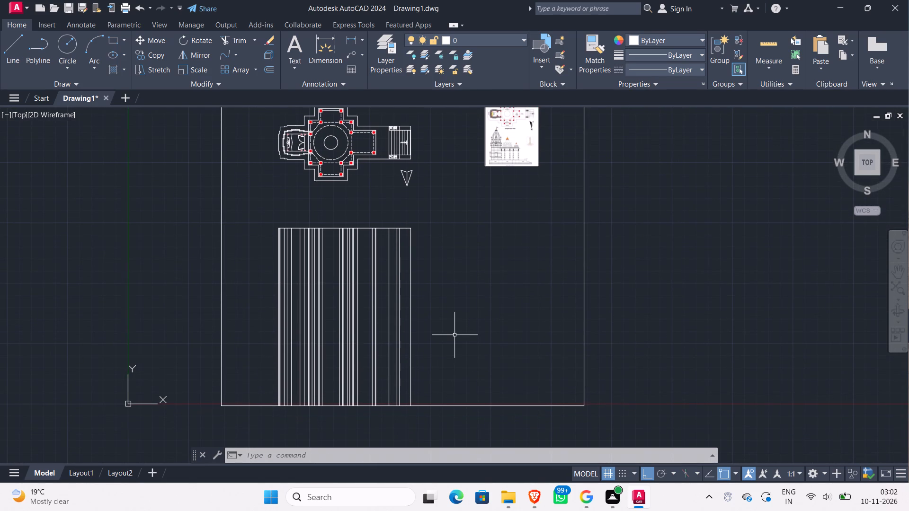
key(l)
key(Return)
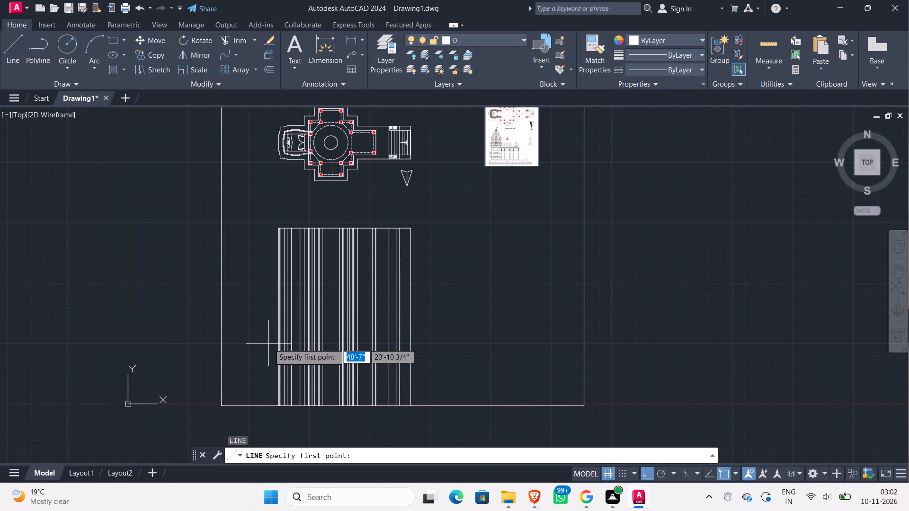
scroll(276, 344, up, 5)
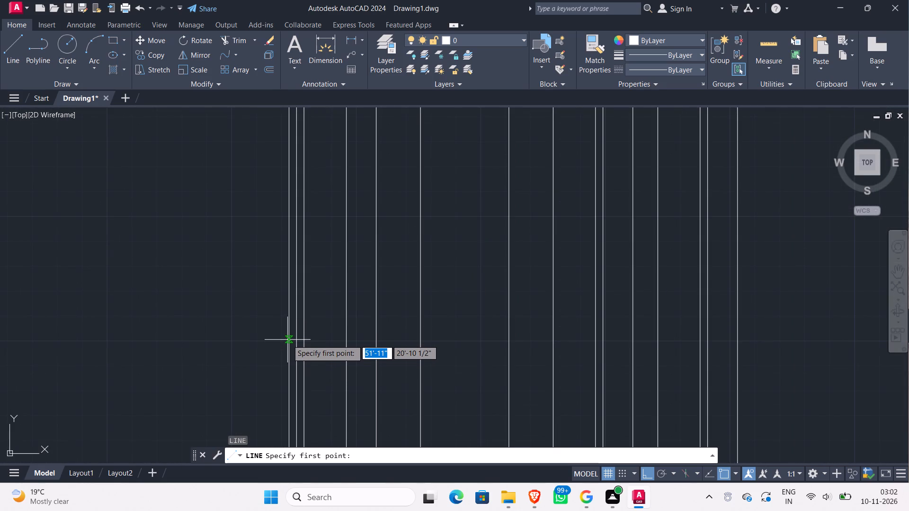
click(287, 340)
middle_drag(526, 329, 307, 310)
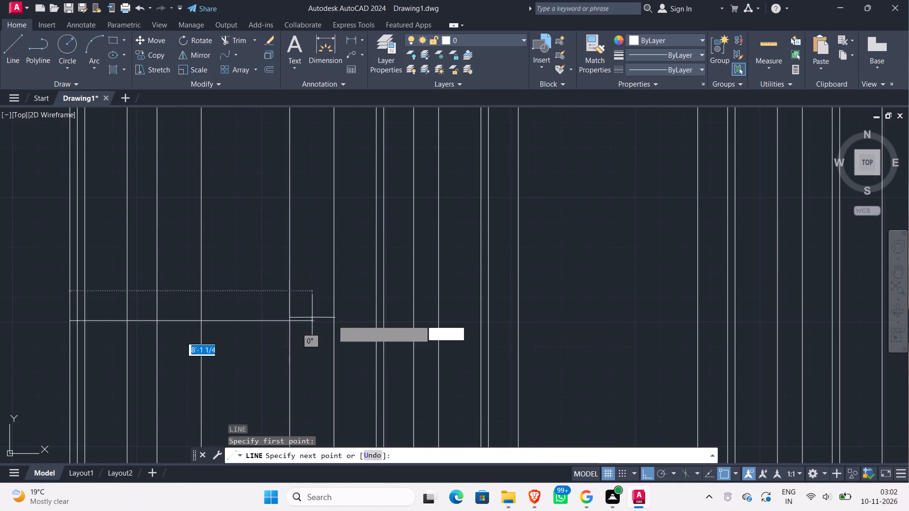
scroll(525, 323, down, 3)
middle_drag(552, 339, 330, 353)
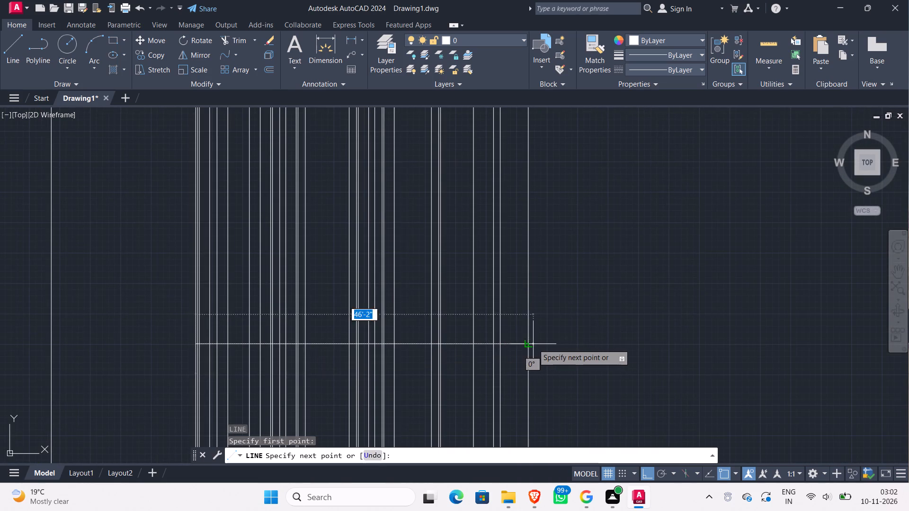
click(525, 344)
key(Escape)
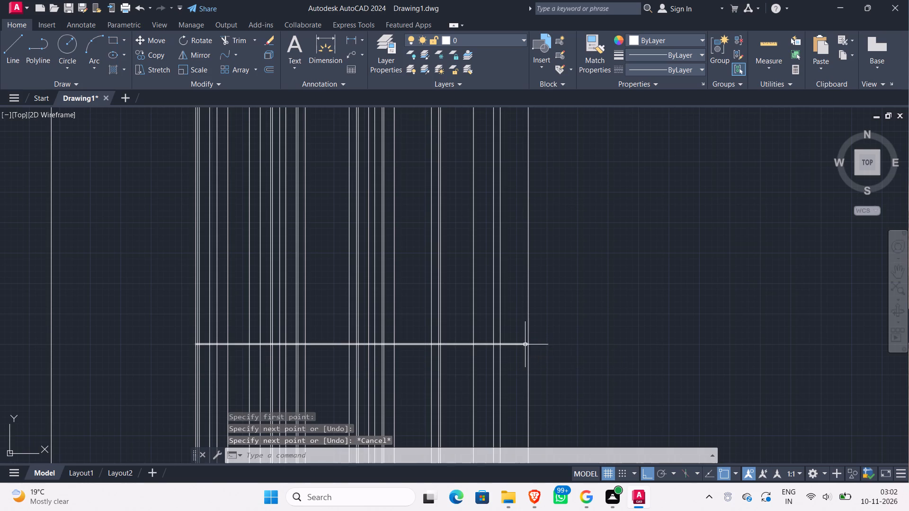
Trim off the portions of the vertical projection lines that extend below the new horizontal base line.
middle_drag(601, 361, 591, 304)
scroll(591, 303, down, 2)
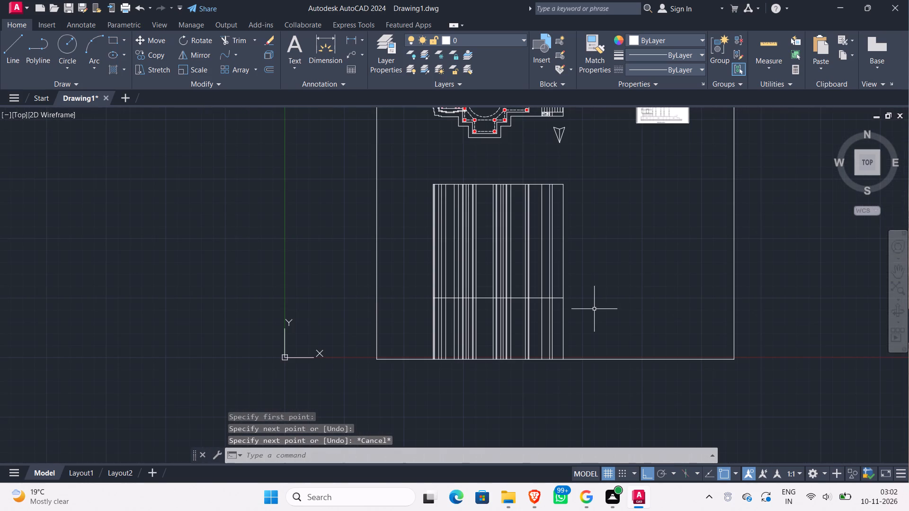
text(tr)
key(Return)
key(Return)
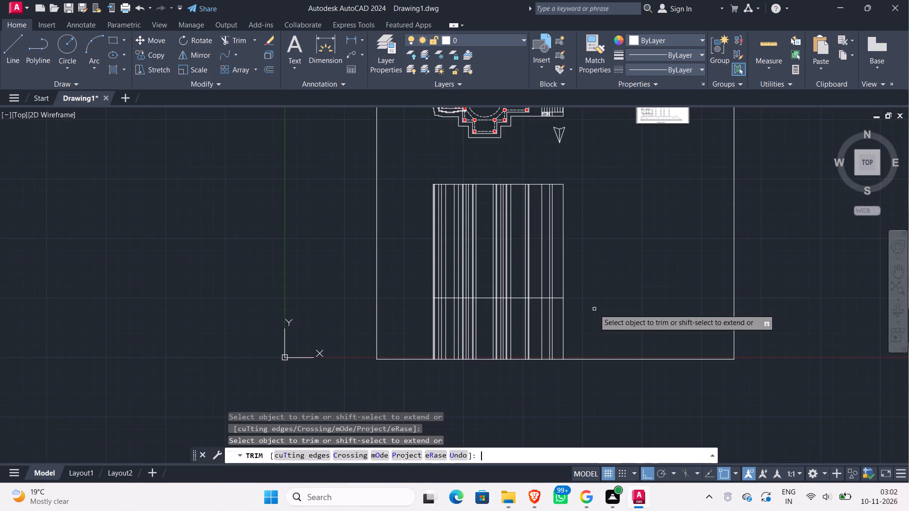
click(586, 328)
click(415, 329)
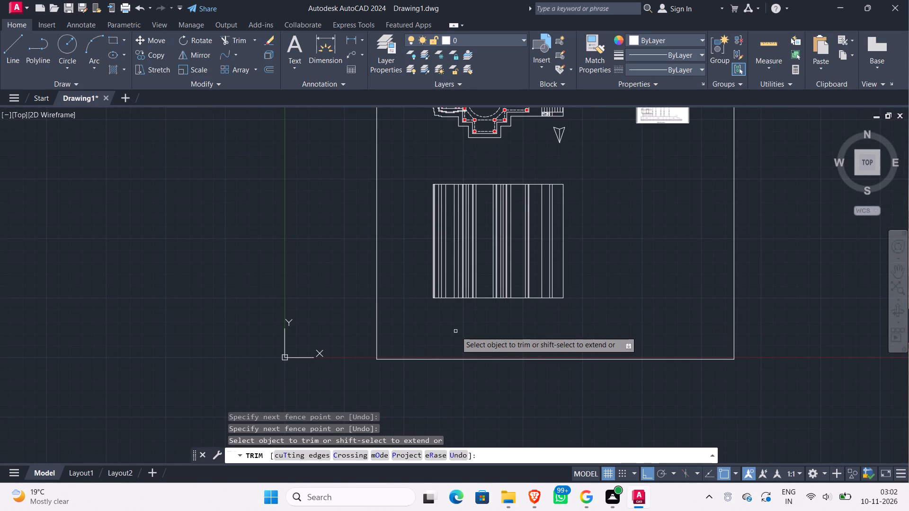
key(Escape)
Offset the horizontal base line 2' upward to mark the top of the plinth's lowest band.
middle_drag(468, 312, 426, 335)
scroll(427, 335, up, 1)
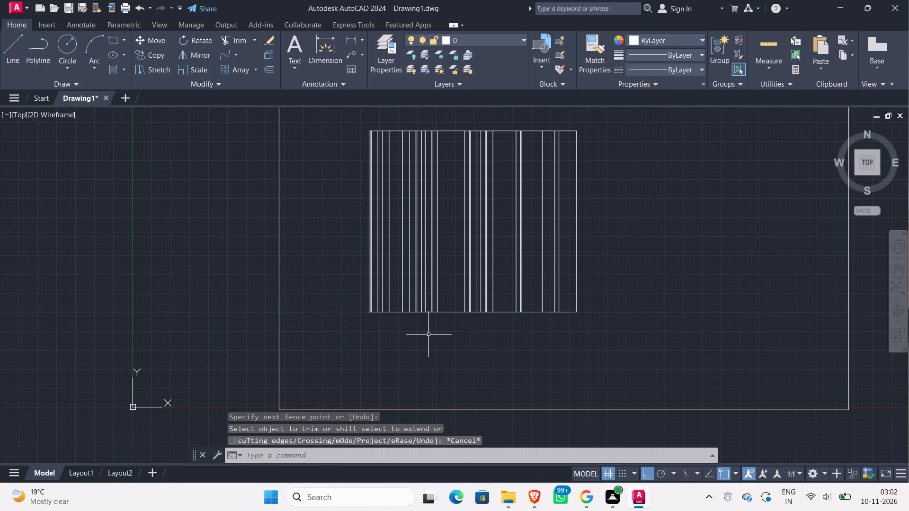
key(o)
key(Return)
key(Return)
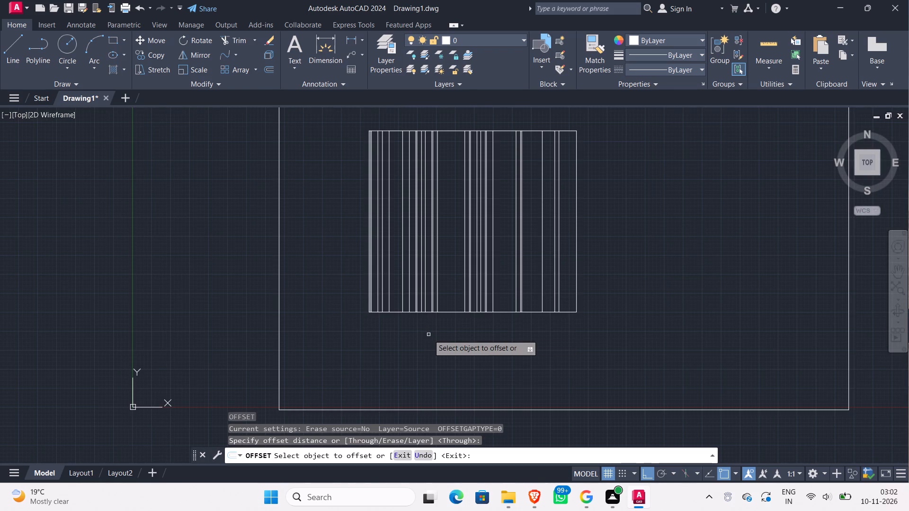
click(456, 312)
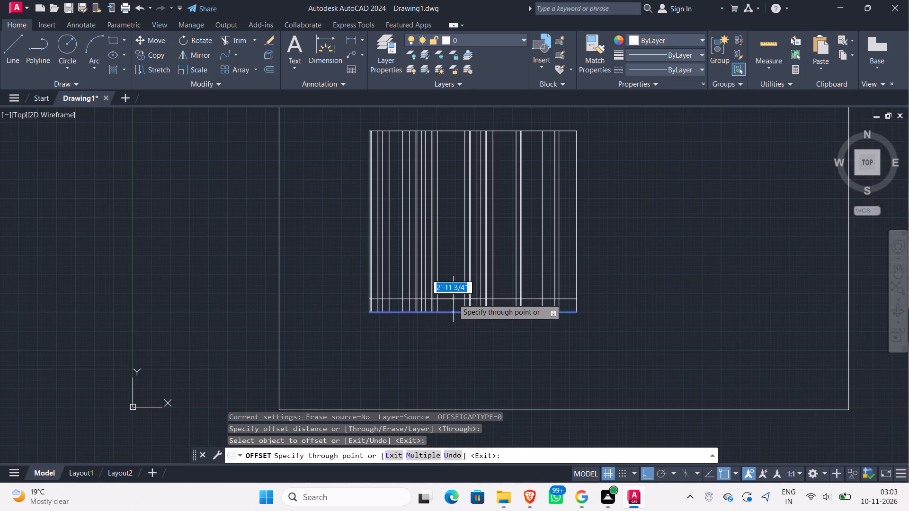
text(2')
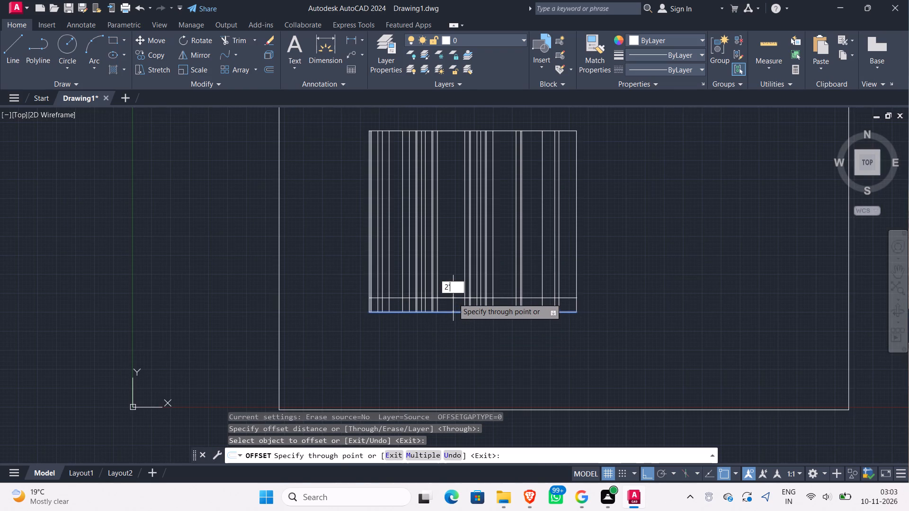
key(Return)
Examine the patterned base band and the steps of the plinth in the reference side elevation.
scroll(636, 314, down, 1)
middle_drag(639, 312, 411, 350)
scroll(411, 349, down, 1)
scroll(441, 242, up, 5)
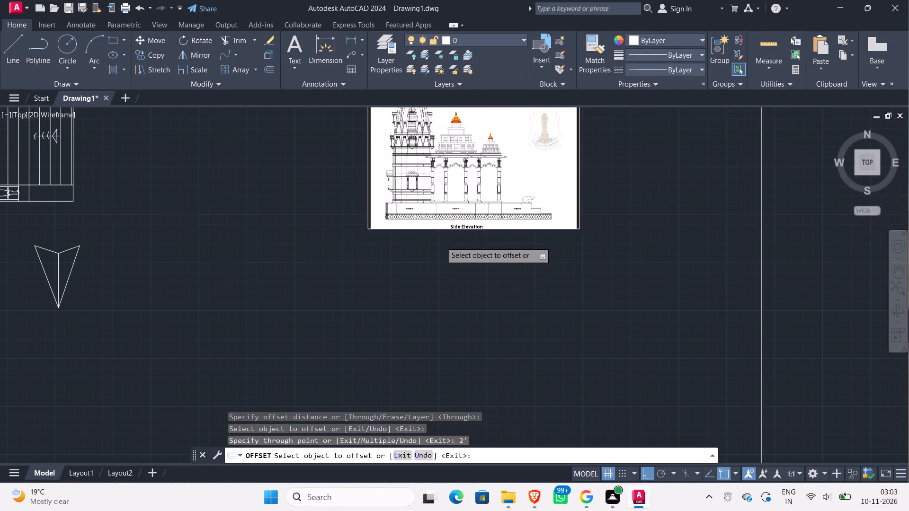
scroll(346, 219, up, 1)
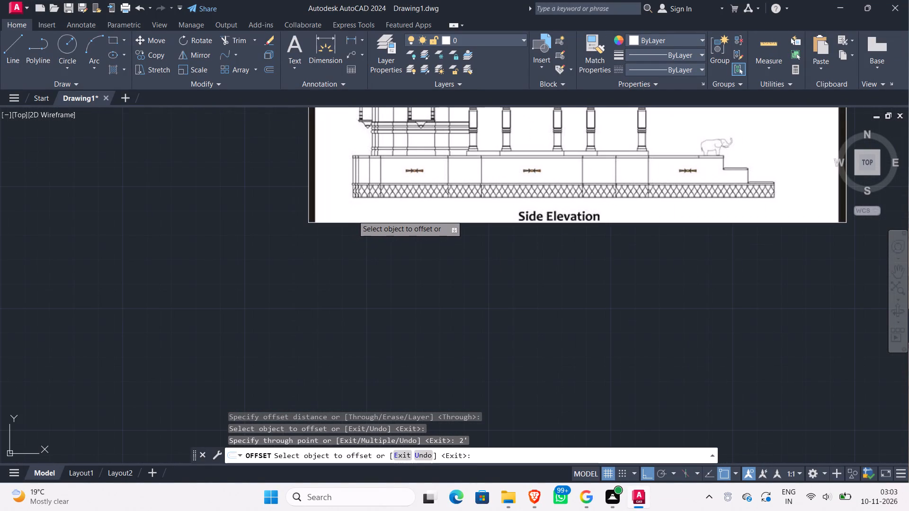
scroll(353, 215, down, 1)
scroll(333, 269, down, 1)
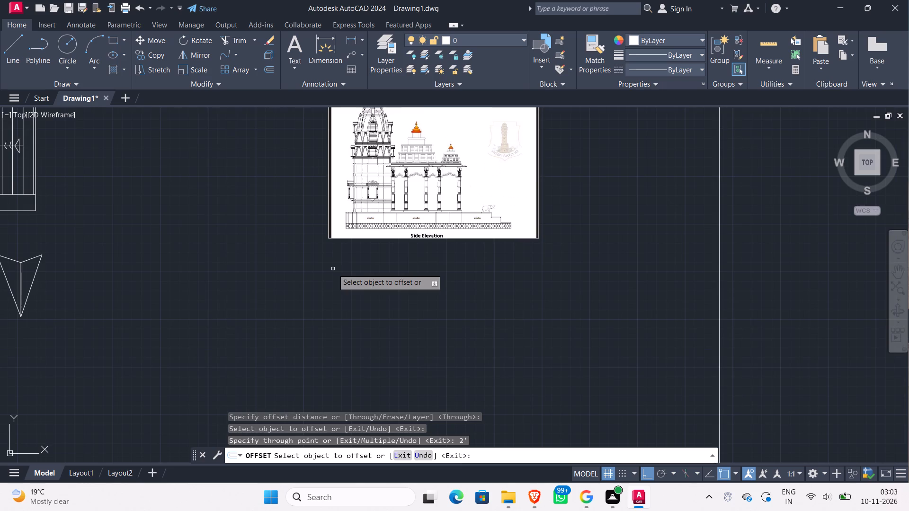
middle_drag(333, 269, 429, 261)
scroll(416, 272, down, 2)
middle_drag(373, 318, 458, 218)
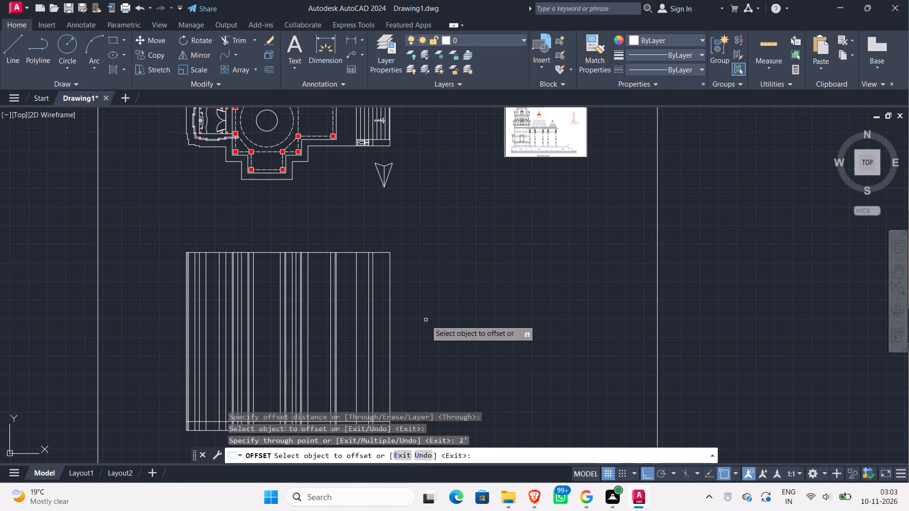
middle_drag(425, 319, 419, 249)
middle_drag(551, 164, 463, 289)
scroll(461, 217, up, 4)
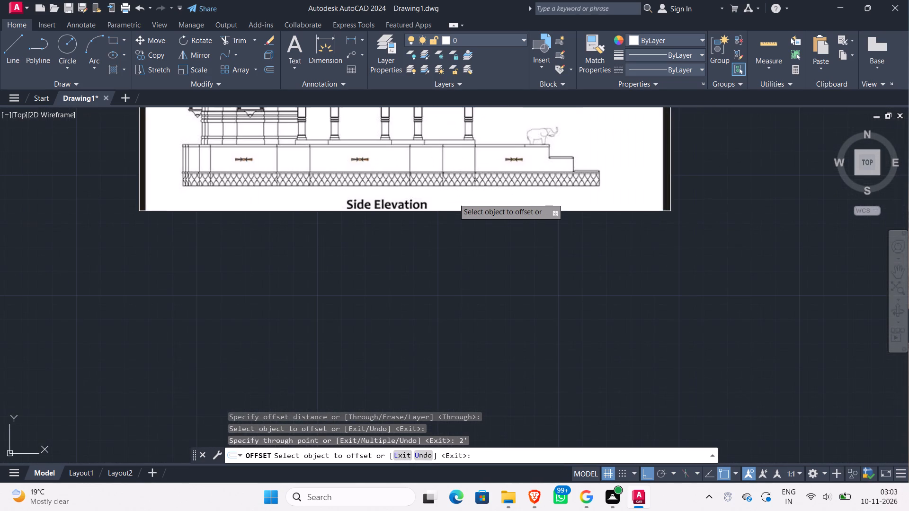
scroll(456, 208, down, 3)
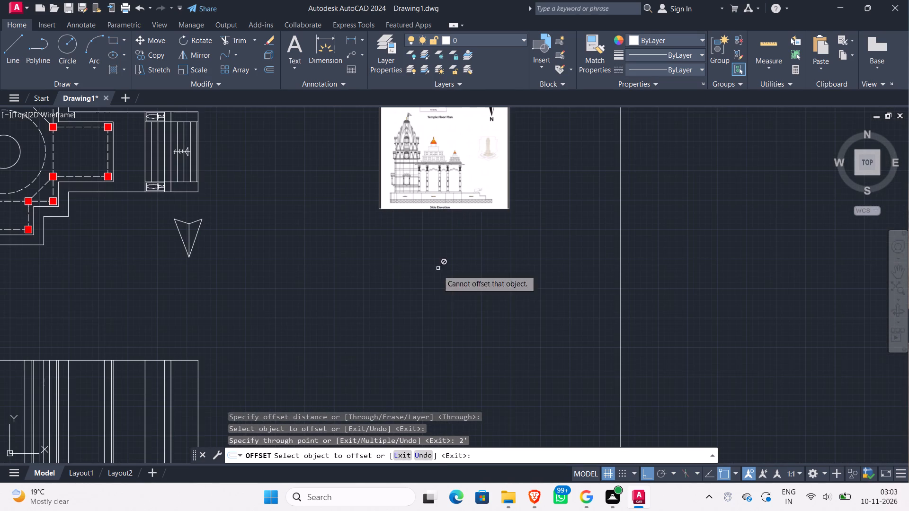
Trim the vertical projection lines inside the 2' base band, keeping the three closely spaced westernmost lines and the outermost east line.
middle_drag(425, 288, 605, 227)
middle_drag(473, 392, 607, 170)
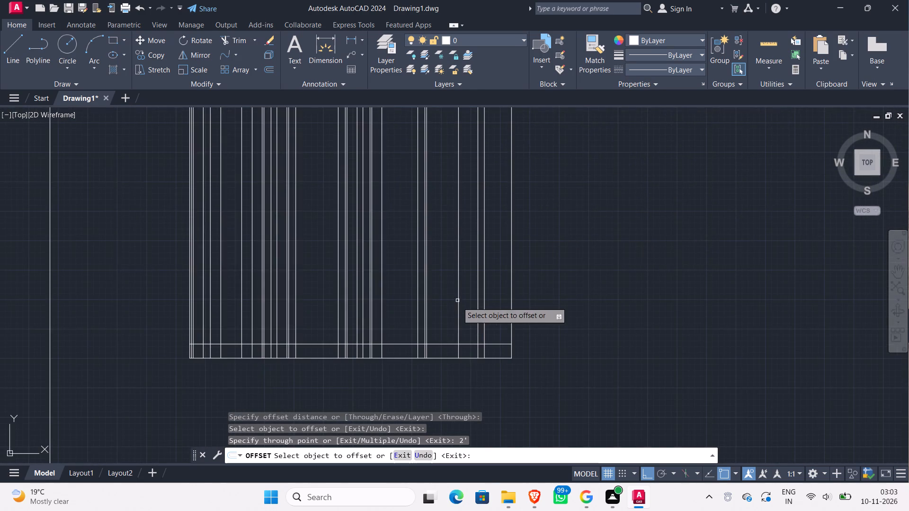
scroll(456, 323, up, 1)
key(Escape)
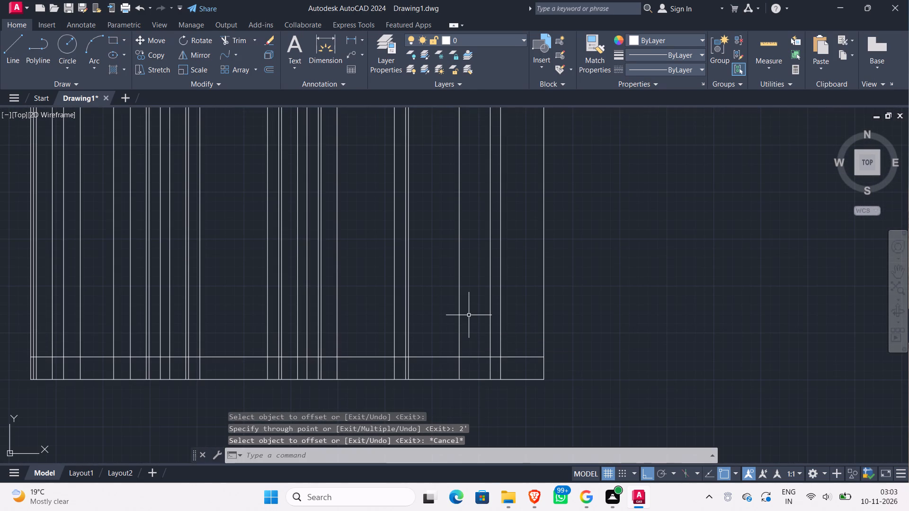
text(tr)
key(Return)
key(Return)
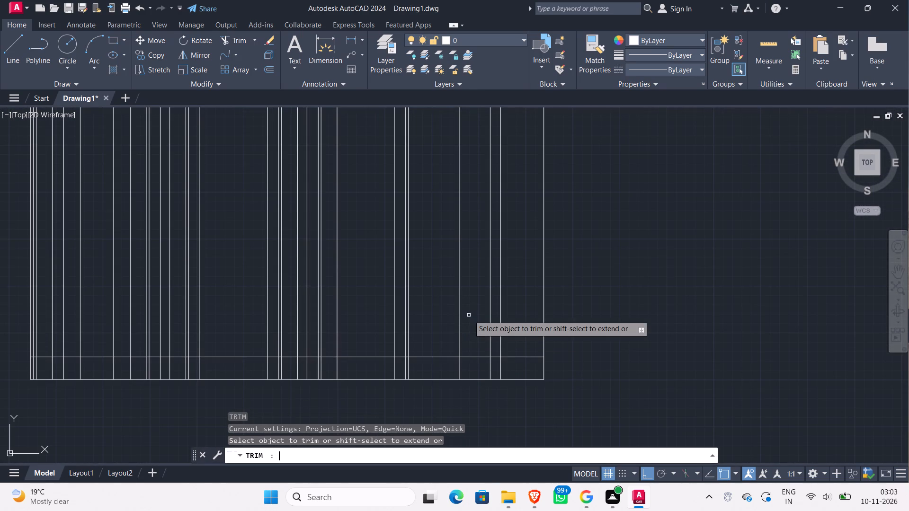
click(519, 366)
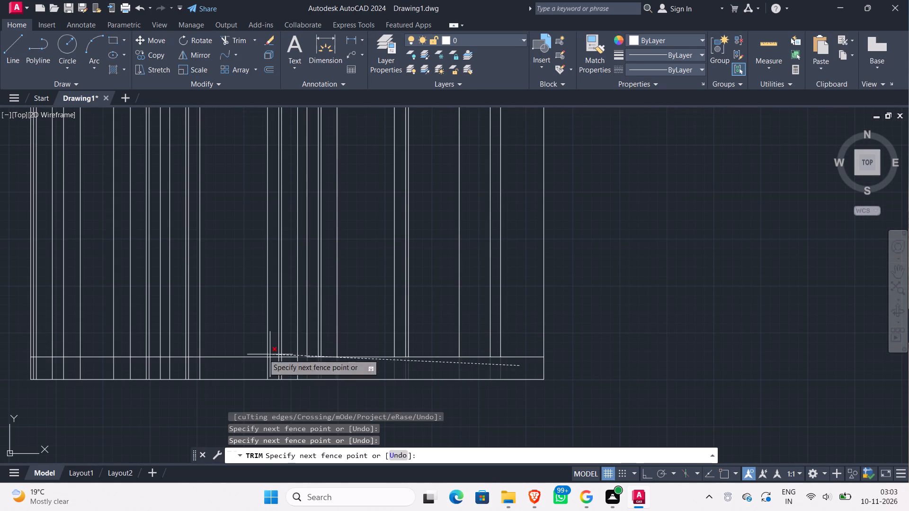
click(44, 367)
key(Escape)
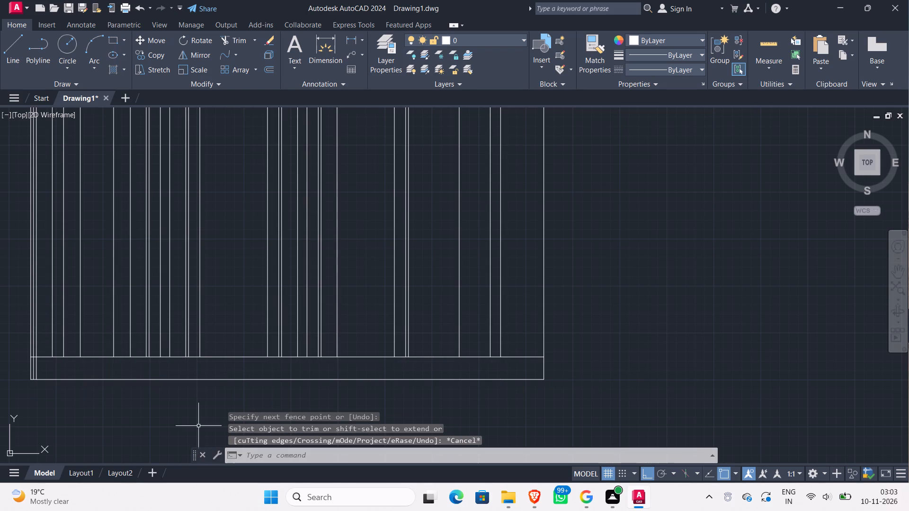
Examine the plinth's stepped end and levels above the patterned base band in the reference side elevation.
scroll(202, 421, down, 2)
middle_drag(476, 148, 470, 249)
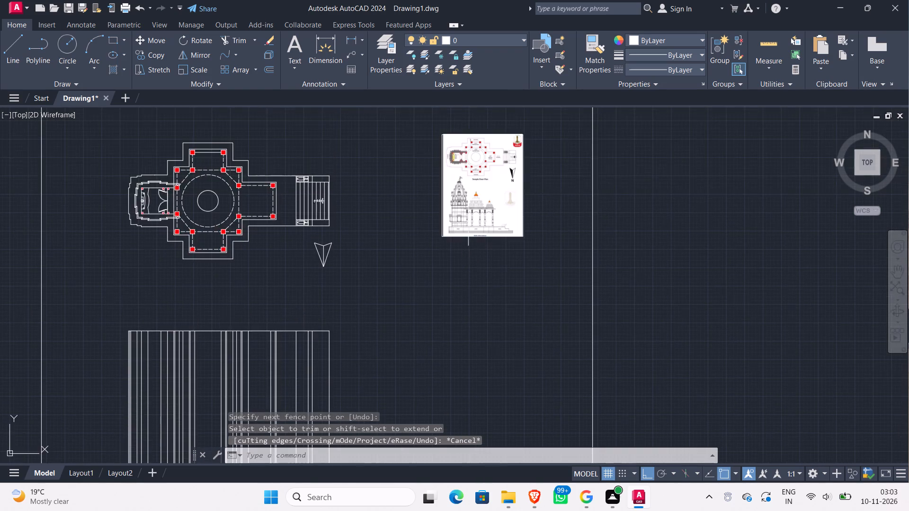
scroll(468, 207, up, 2)
scroll(456, 273, up, 2)
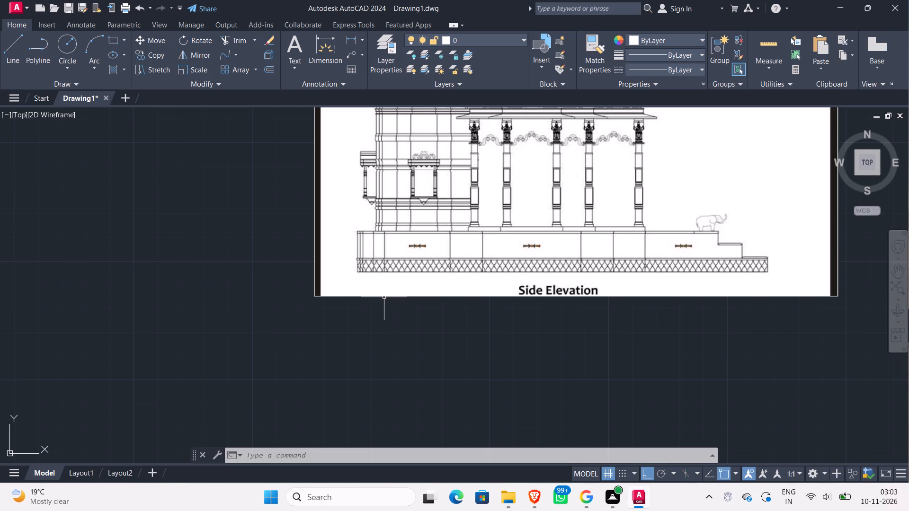
scroll(384, 297, down, 1)
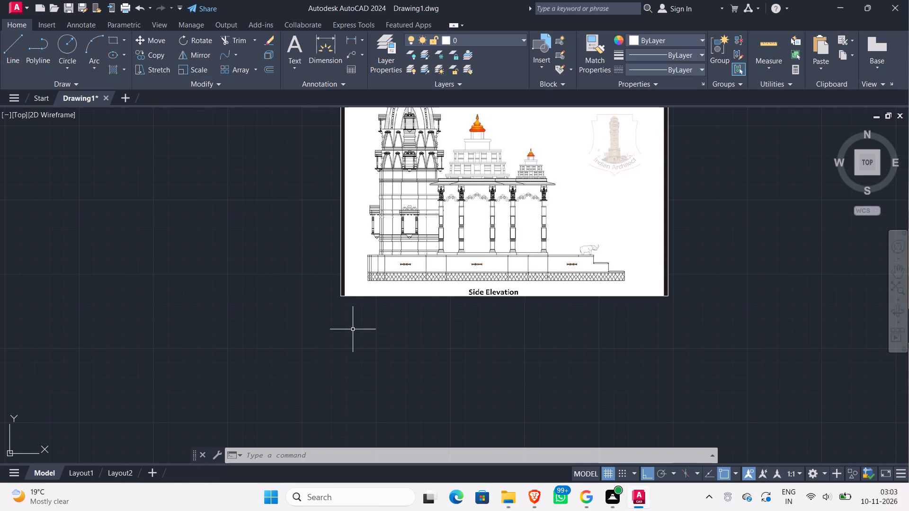
middle_drag(352, 327, 473, 312)
scroll(472, 320, down, 1)
middle_drag(412, 388, 607, 254)
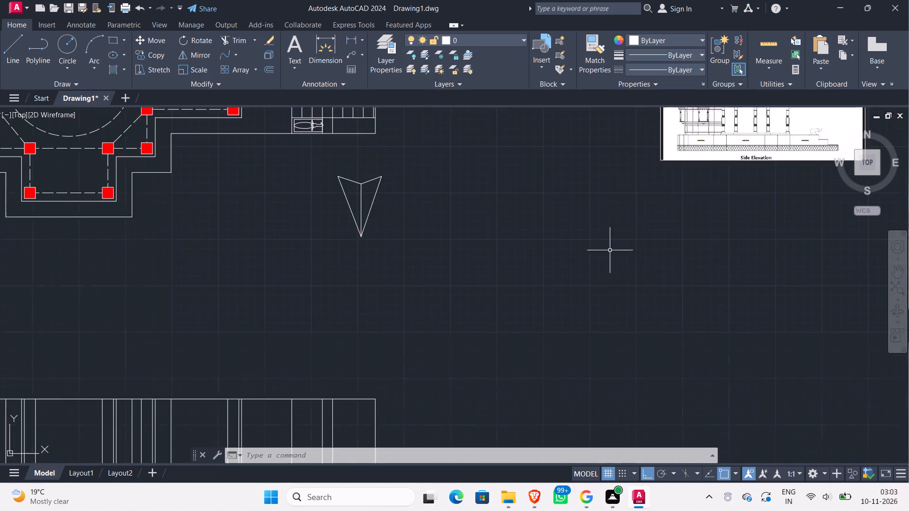
scroll(606, 253, down, 2)
middle_drag(531, 346, 506, 105)
scroll(511, 252, down, 1)
middle_drag(476, 220, 435, 296)
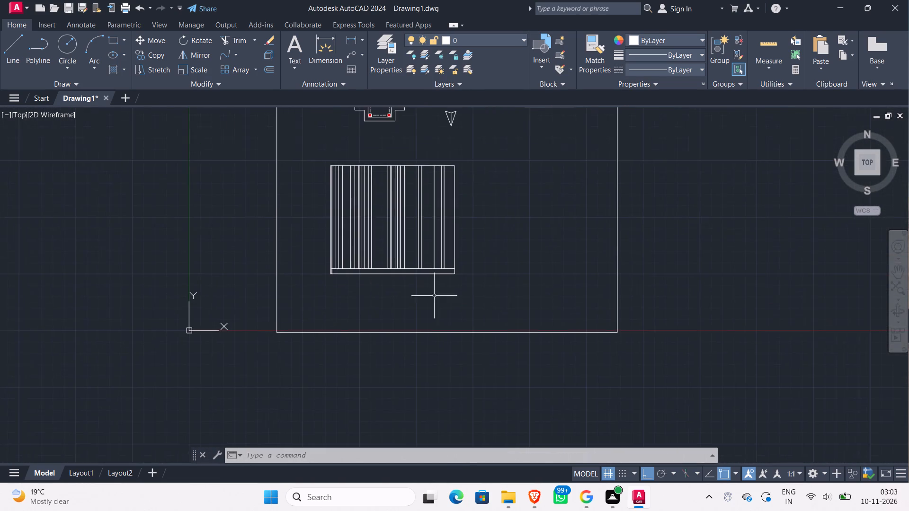
scroll(429, 283, up, 2)
middle_drag(429, 283, 402, 359)
scroll(402, 358, down, 1)
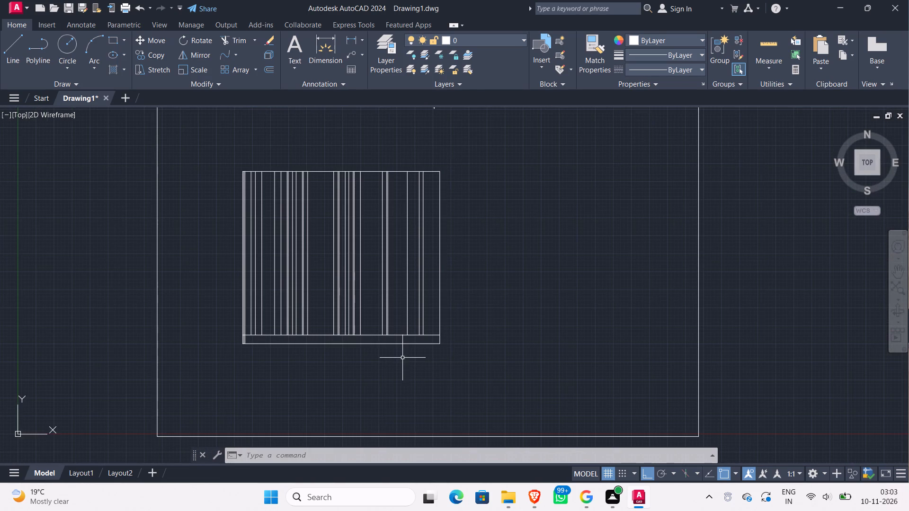
Offset the base band's top line 2' upward, and offset the resulting line another 2' upward to mark the plinth's step levels.
key(o)
key(Return)
key(Return)
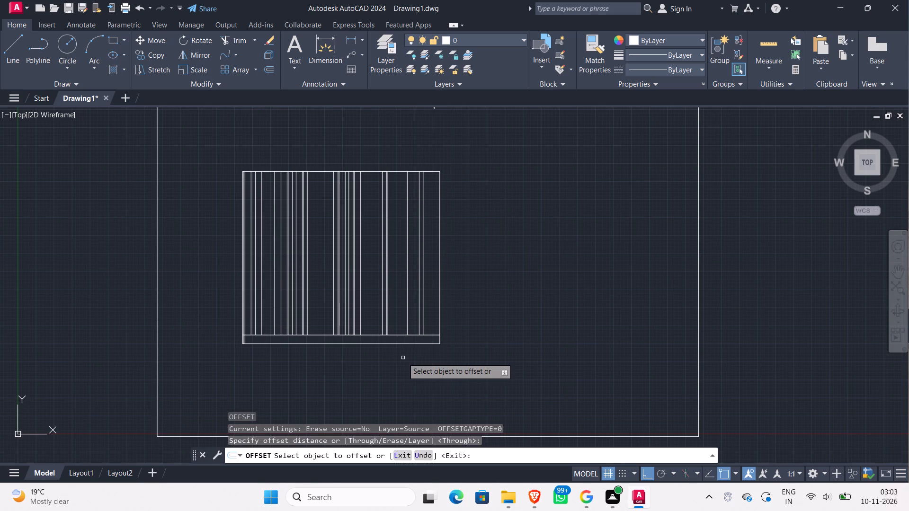
click(396, 335)
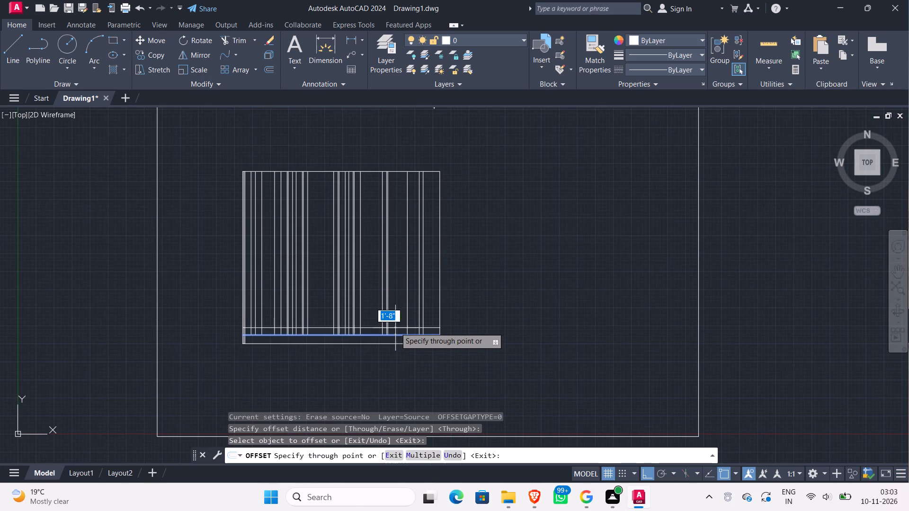
key(2)
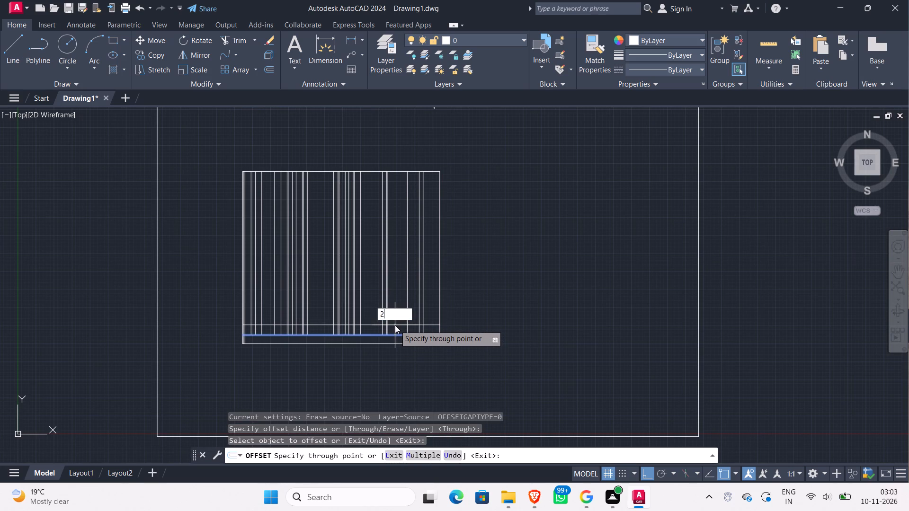
key(apostrophe)
key(Return)
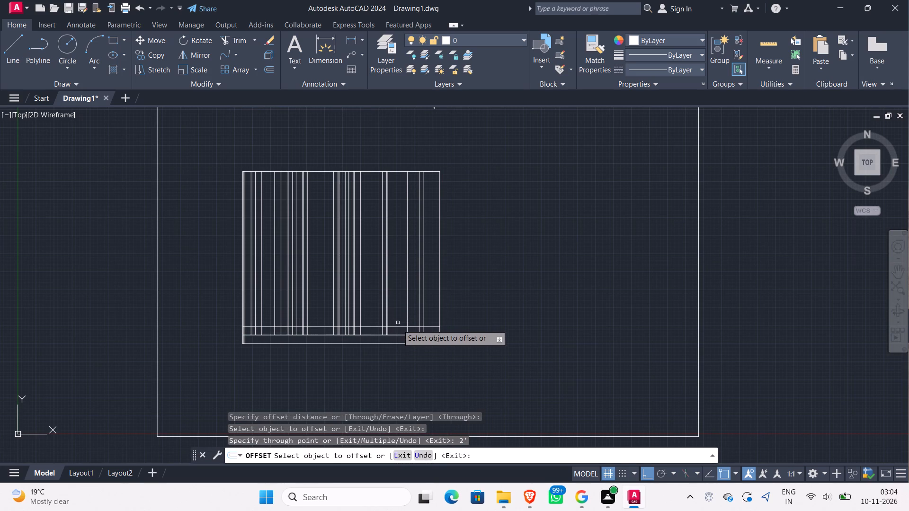
click(396, 326)
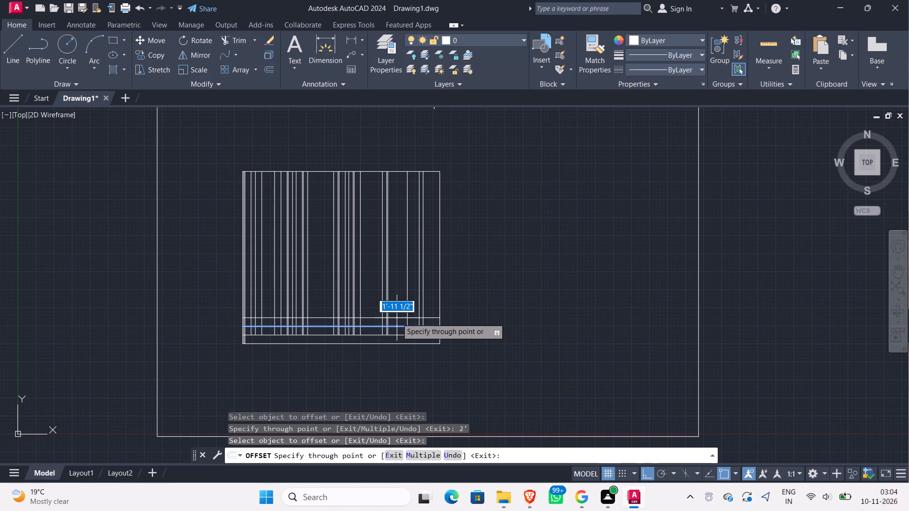
text(2')
key(Return)
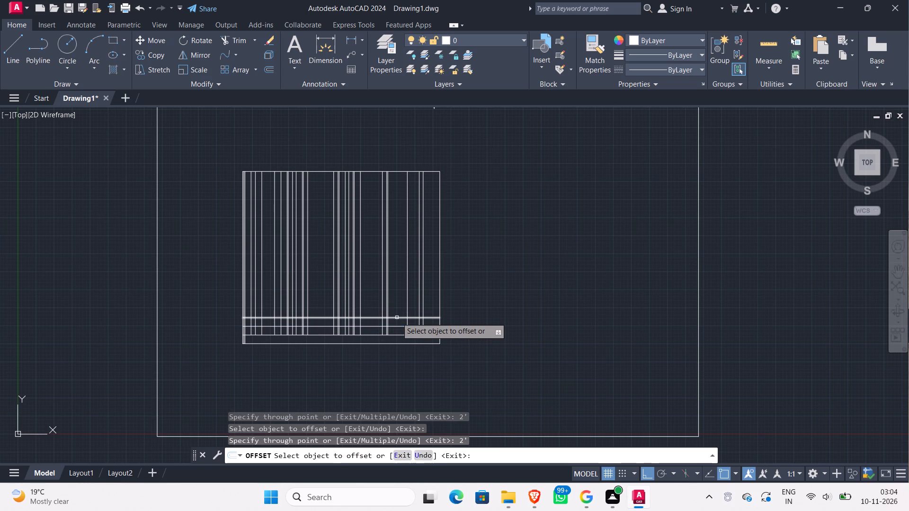
Check the thin strip above the patterned band in the reference, and offset the base band's top line 2" upward.
scroll(481, 304, down, 1)
middle_drag(481, 303, 395, 351)
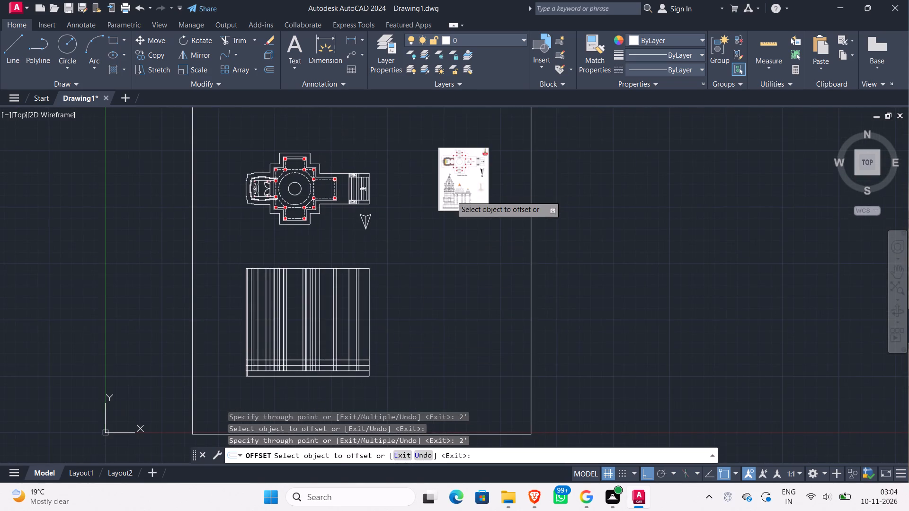
scroll(446, 203, up, 5)
scroll(455, 245, up, 1)
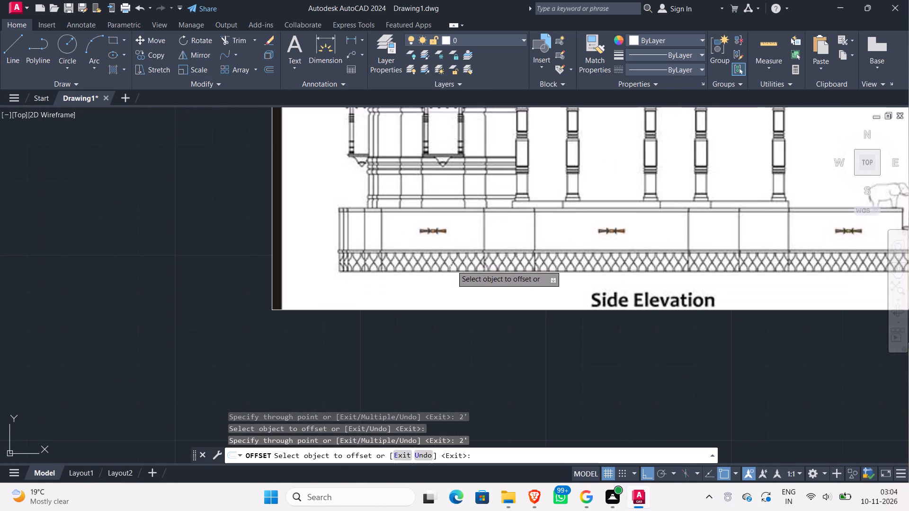
scroll(452, 265, up, 2)
scroll(453, 250, down, 2)
scroll(456, 247, up, 2)
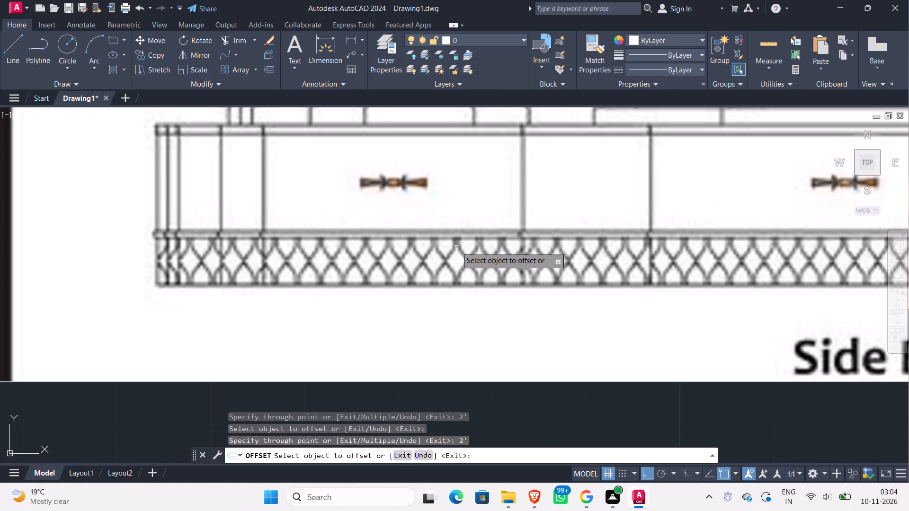
scroll(456, 247, down, 7)
middle_drag(444, 294, 499, 203)
middle_drag(467, 335, 476, 253)
scroll(349, 338, up, 3)
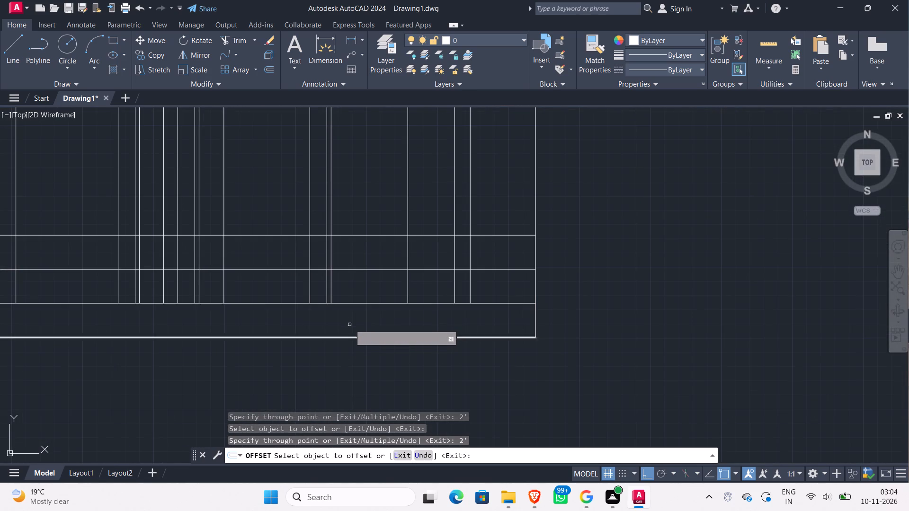
click(352, 303)
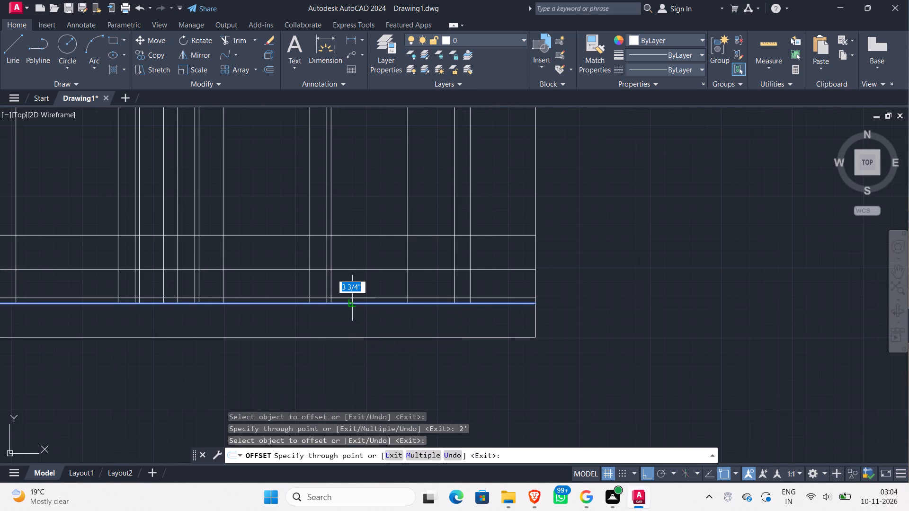
text(2")
key(Return)
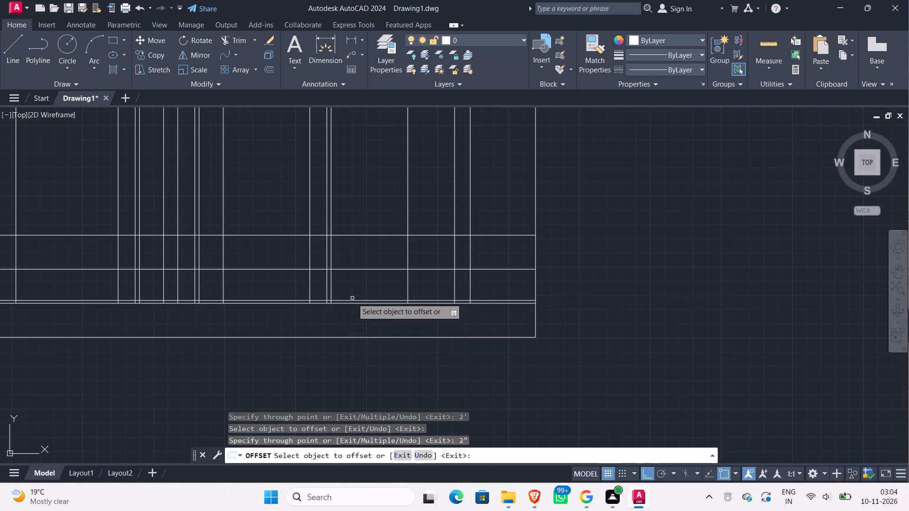
Examine the plinth levels in the reference side elevation and compare them with the horizontal lines drawn in the elevation.
scroll(349, 291, down, 2)
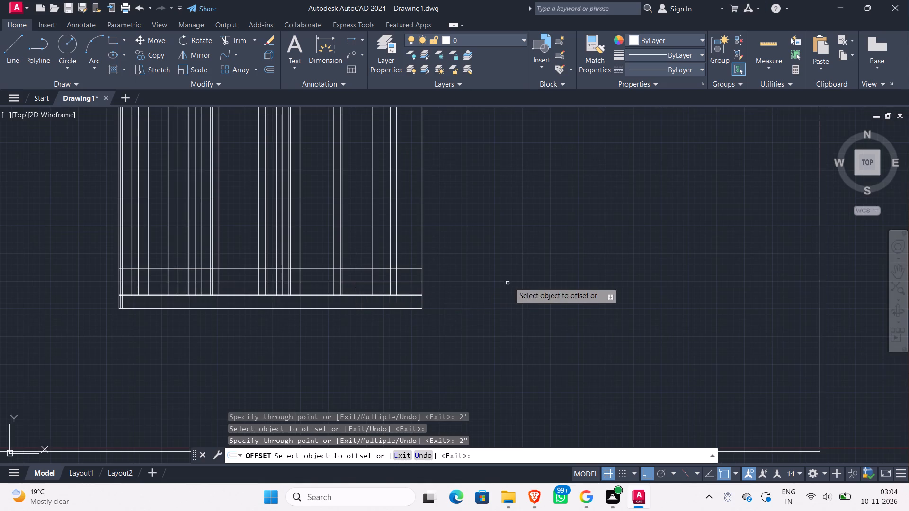
middle_drag(509, 279, 470, 396)
scroll(473, 383, down, 1)
scroll(575, 149, up, 3)
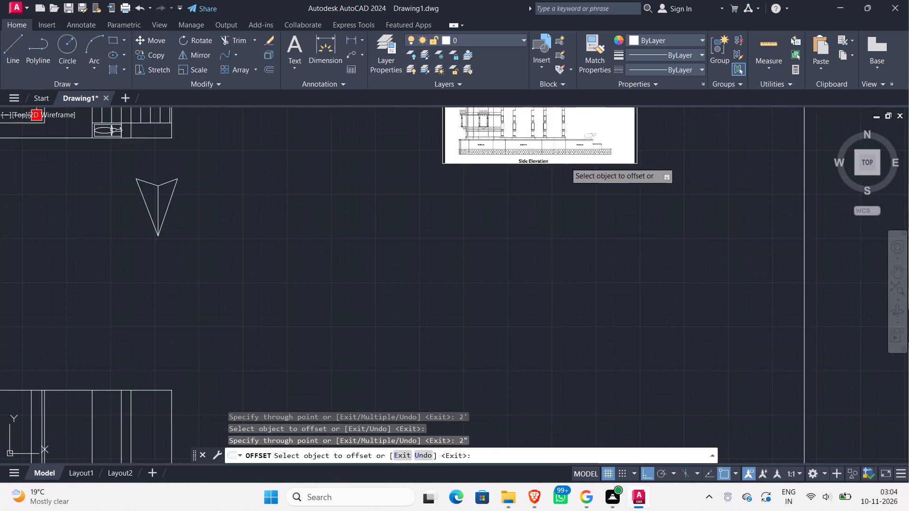
scroll(565, 163, up, 1)
middle_drag(548, 145, 536, 272)
scroll(569, 255, down, 1)
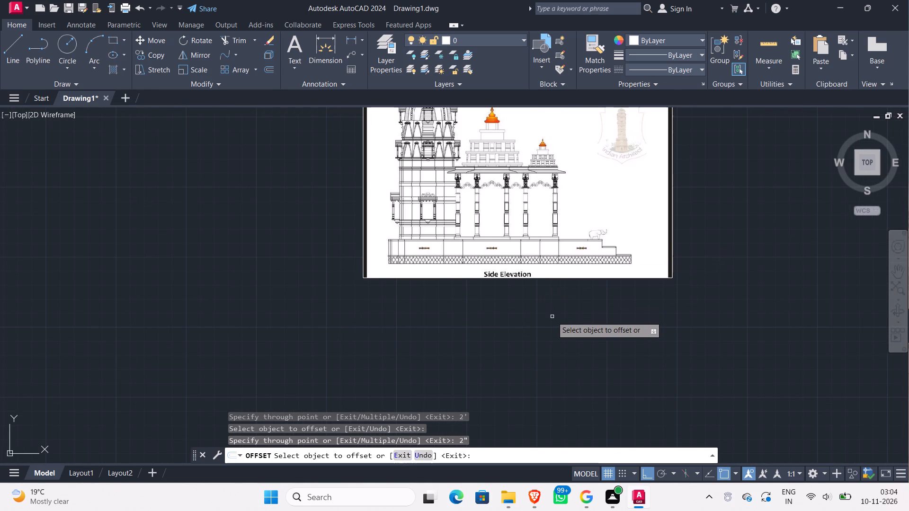
middle_drag(552, 316, 626, 286)
scroll(613, 289, down, 2)
middle_drag(568, 310, 635, 145)
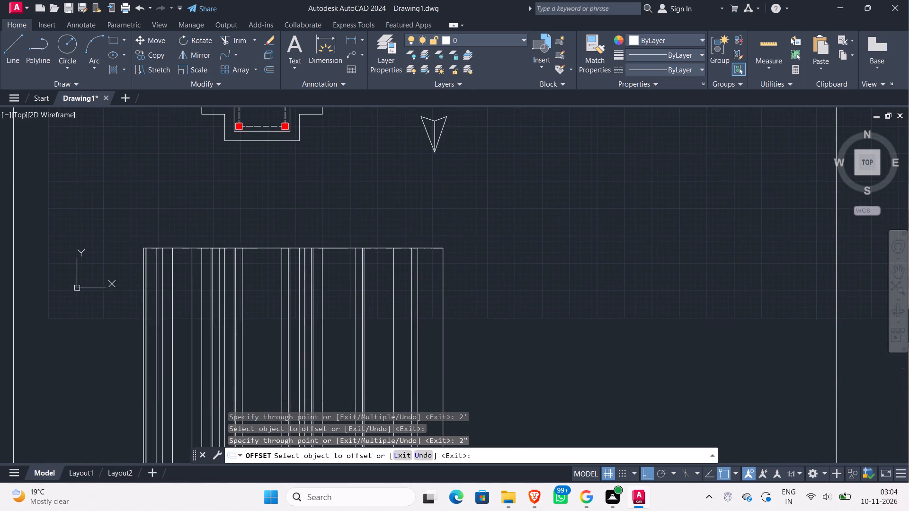
middle_drag(547, 358, 555, 251)
scroll(552, 253, down, 2)
middle_drag(550, 261, 517, 323)
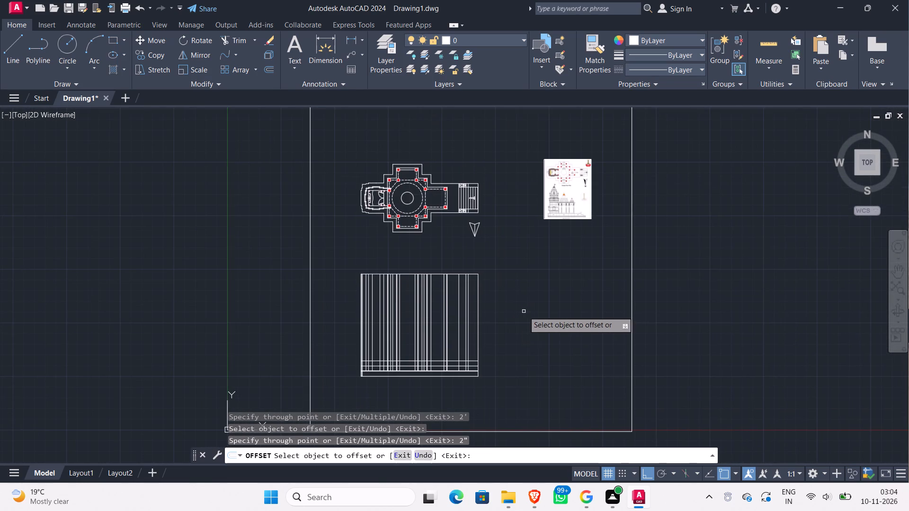
scroll(488, 355, up, 2)
middle_drag(472, 376, 470, 321)
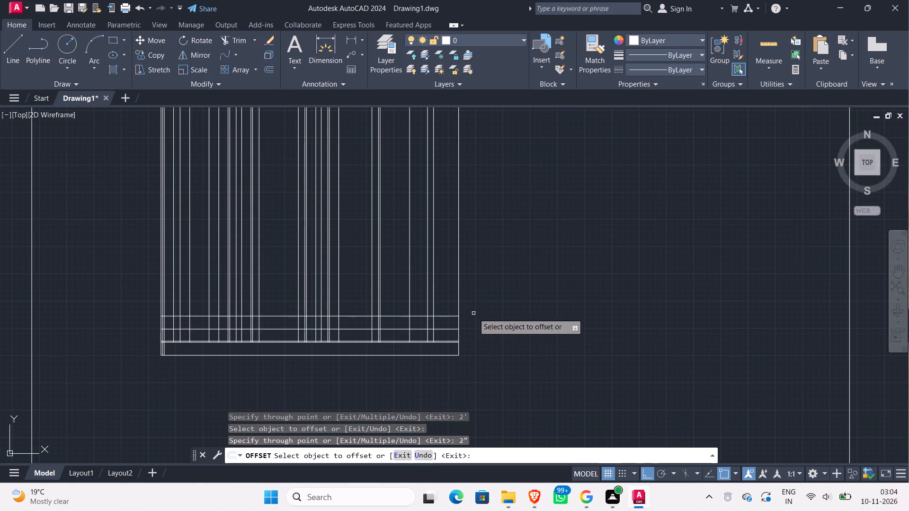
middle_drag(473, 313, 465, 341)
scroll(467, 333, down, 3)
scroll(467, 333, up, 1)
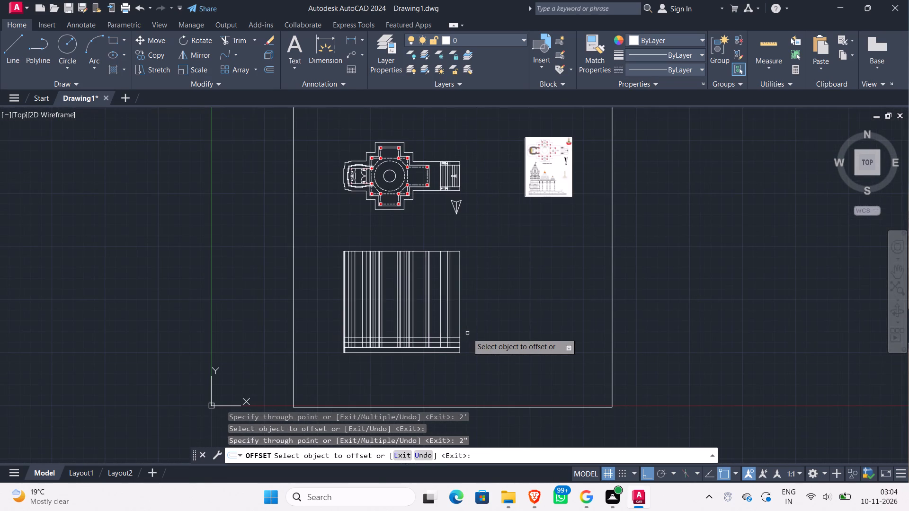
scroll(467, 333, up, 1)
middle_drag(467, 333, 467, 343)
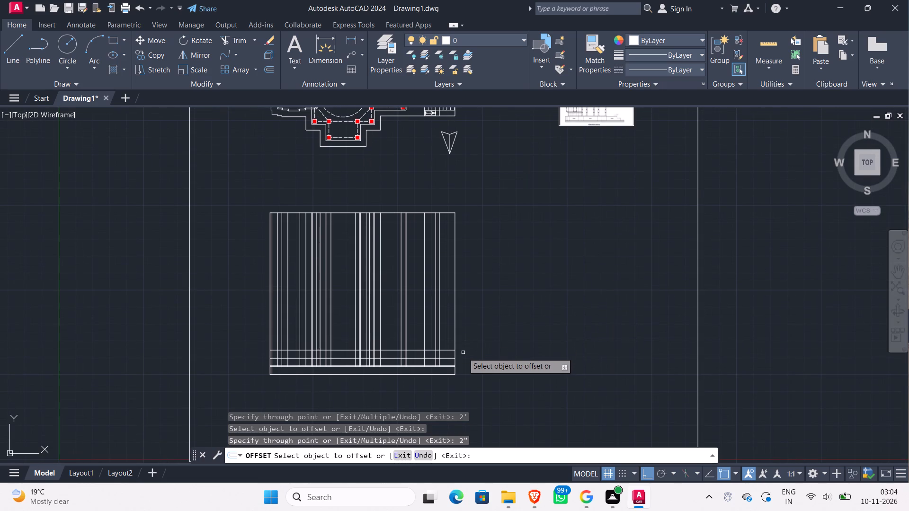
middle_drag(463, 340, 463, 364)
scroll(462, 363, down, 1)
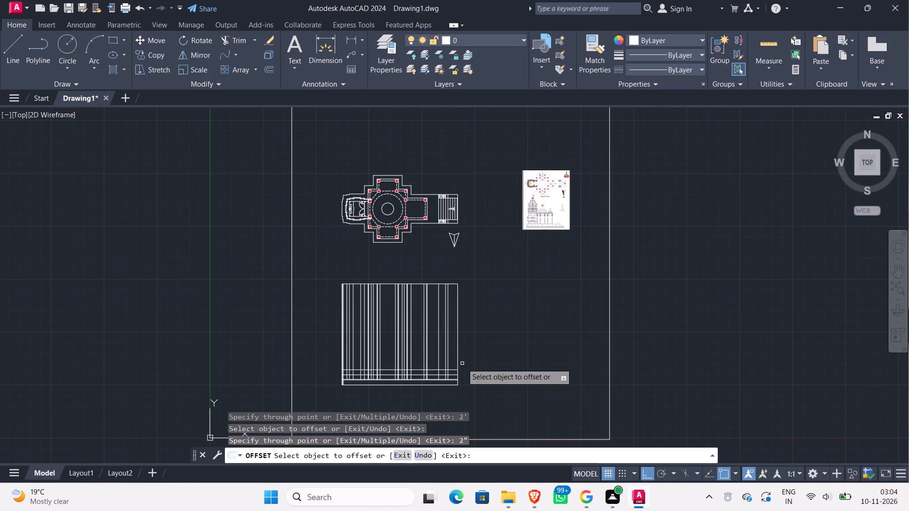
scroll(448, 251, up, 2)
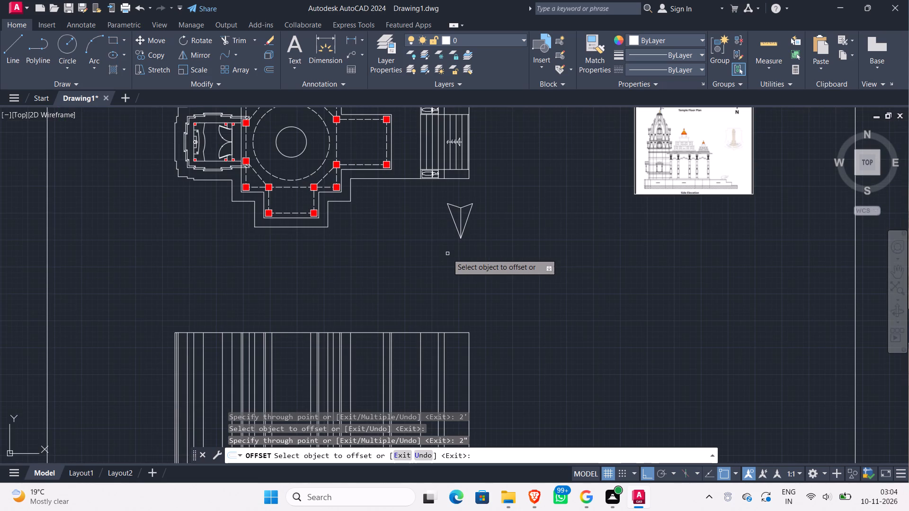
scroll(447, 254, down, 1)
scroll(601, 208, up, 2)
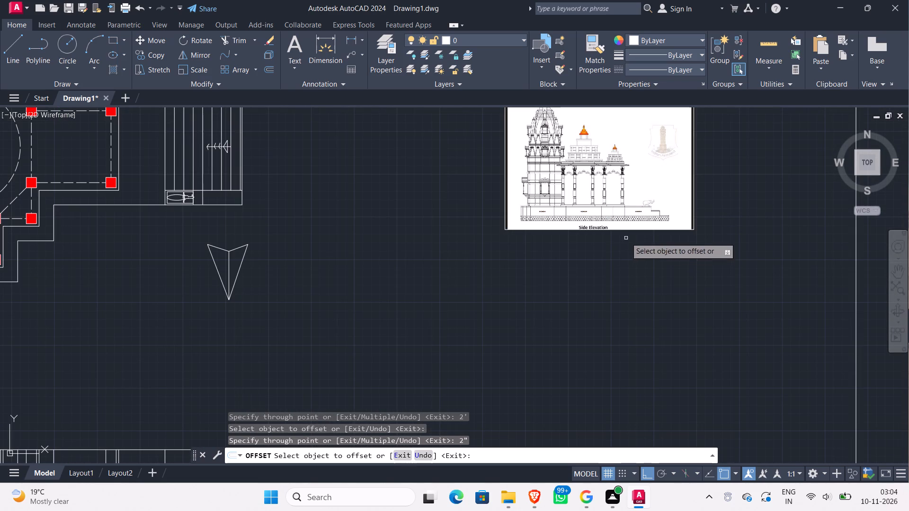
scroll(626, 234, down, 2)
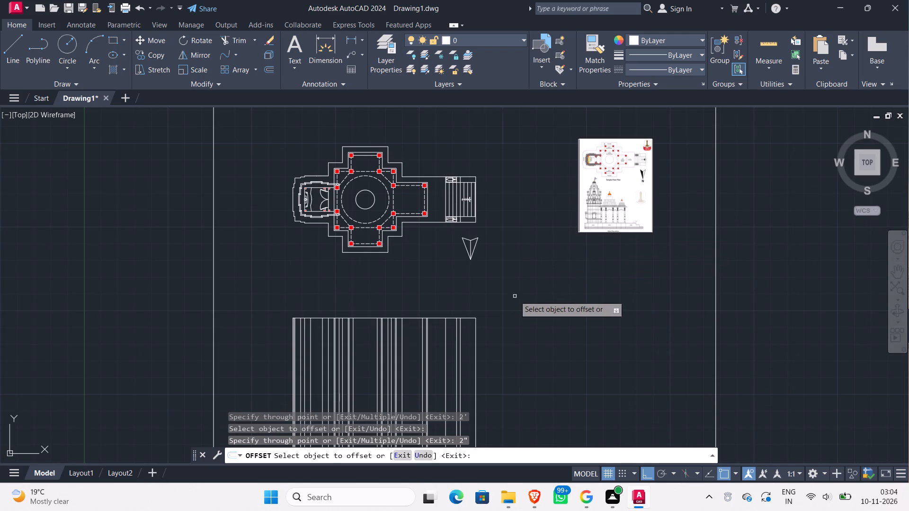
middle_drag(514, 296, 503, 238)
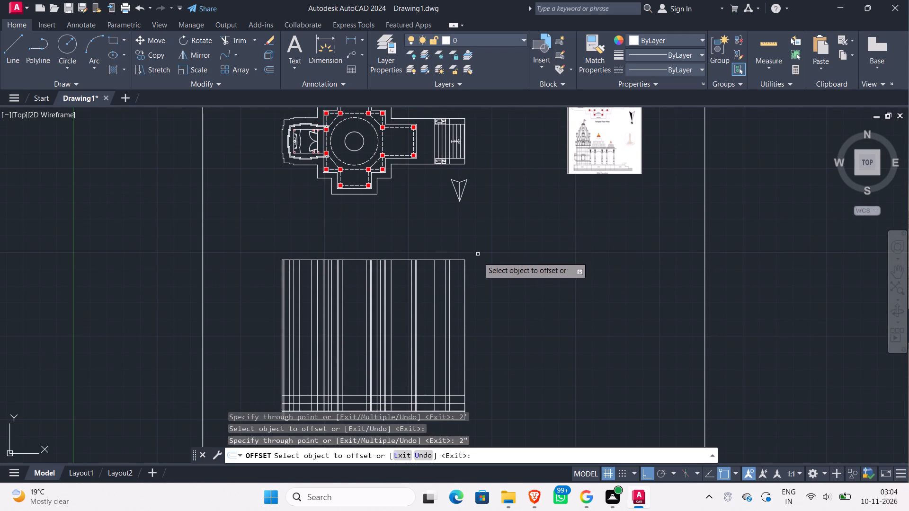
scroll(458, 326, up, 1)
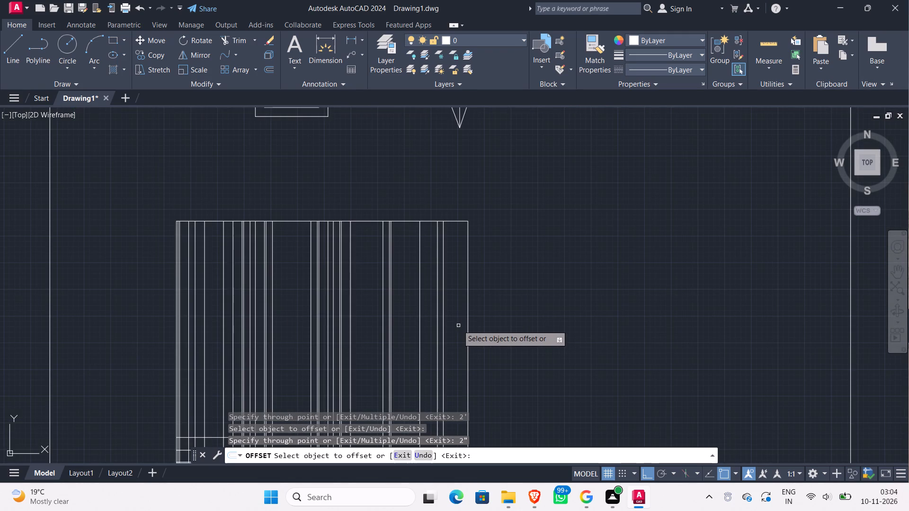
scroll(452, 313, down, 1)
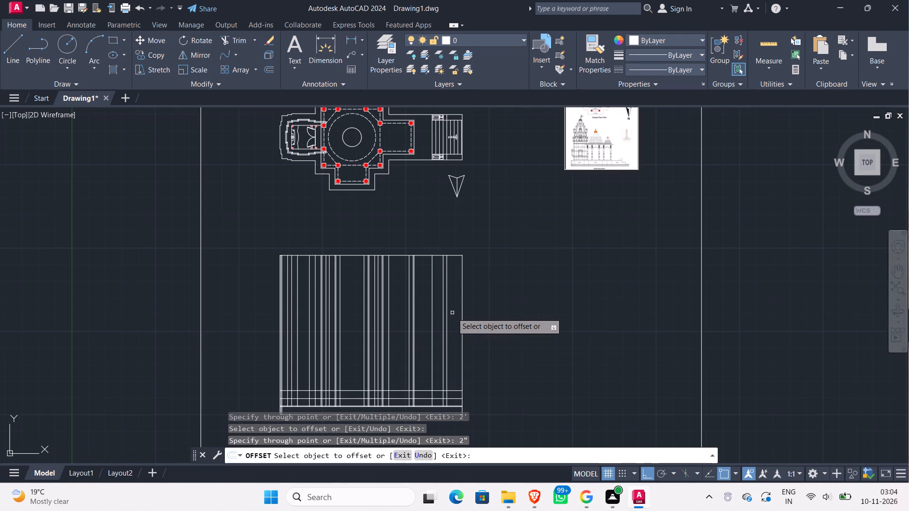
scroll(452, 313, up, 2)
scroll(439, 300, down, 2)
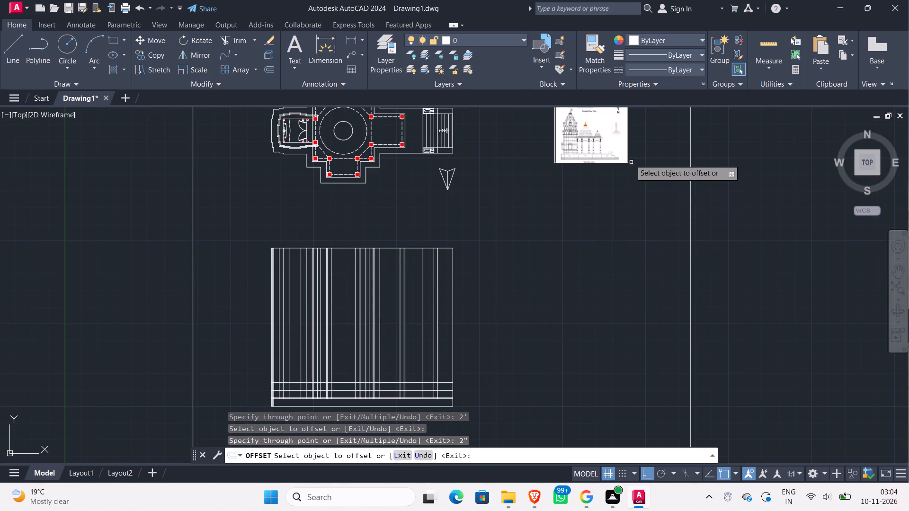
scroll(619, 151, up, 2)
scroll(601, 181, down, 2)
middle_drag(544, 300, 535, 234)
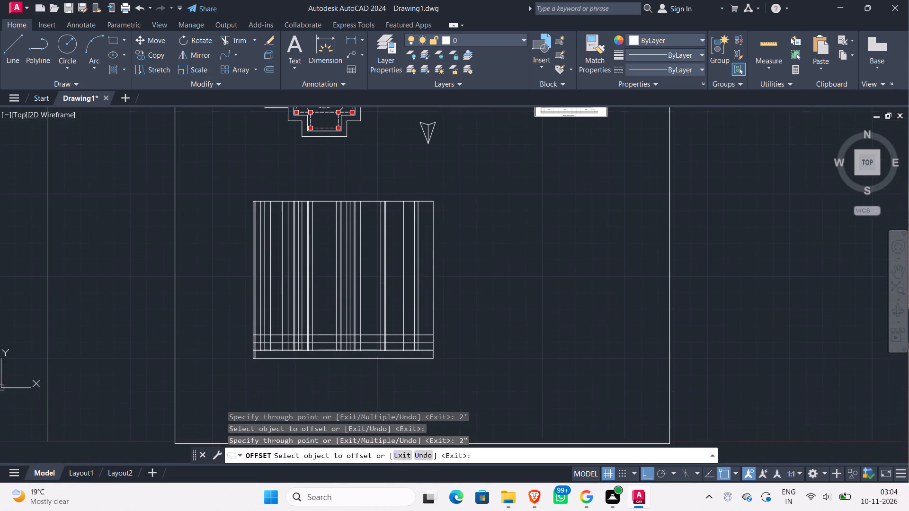
Offset the vertical projection line next to the elevation's outermost end line 1' toward that end line.
middle_drag(517, 267, 514, 295)
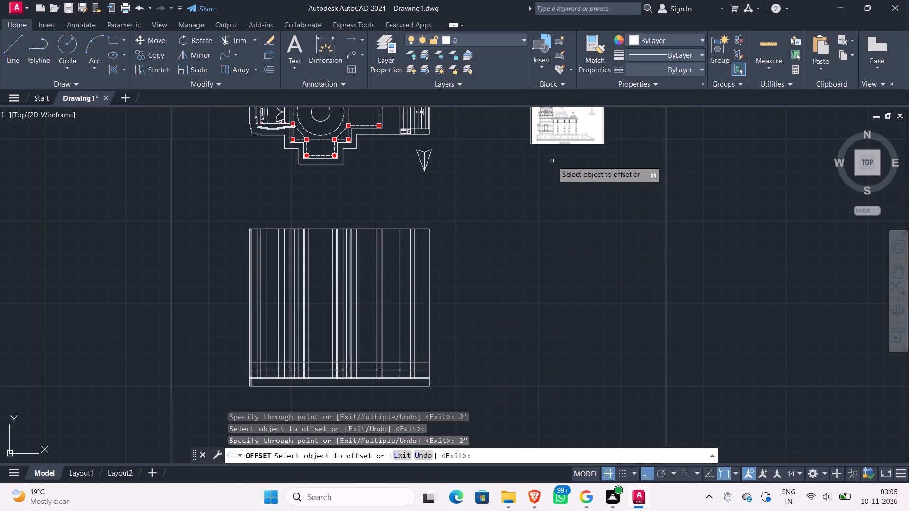
middle_drag(477, 213, 483, 211)
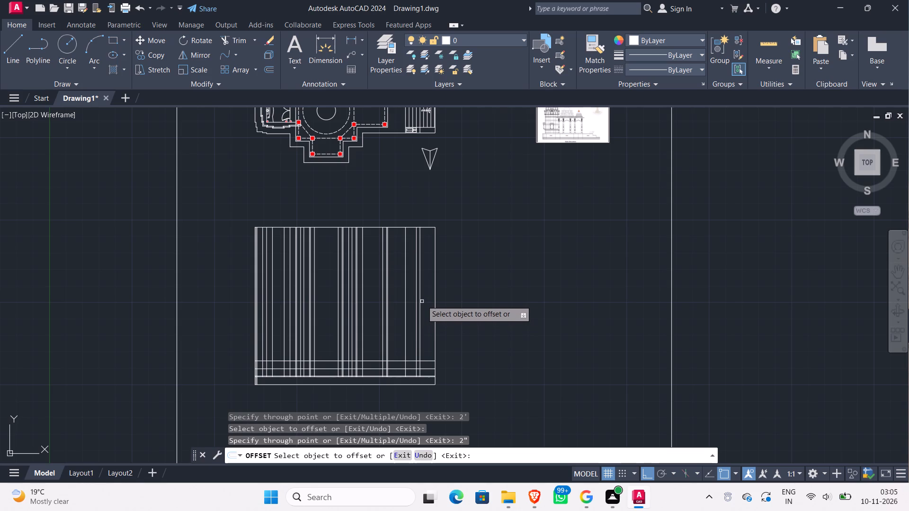
click(419, 294)
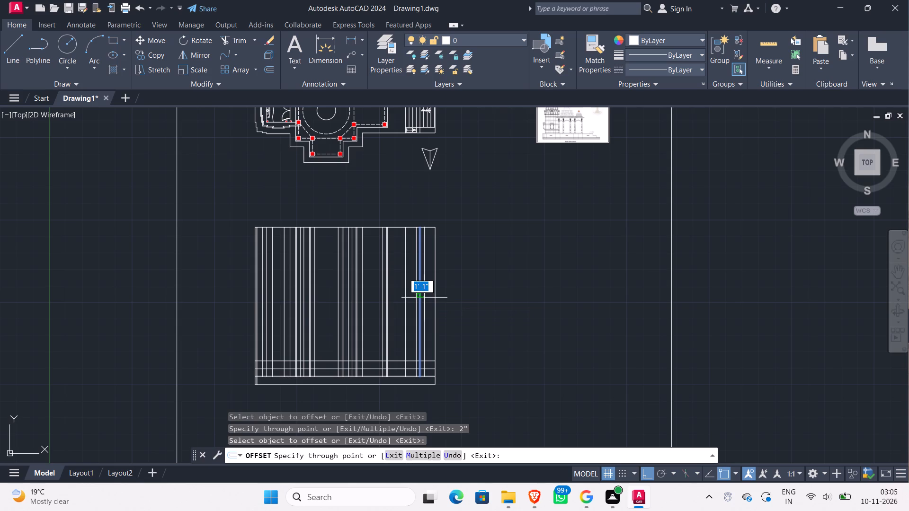
text(1')
key(Return)
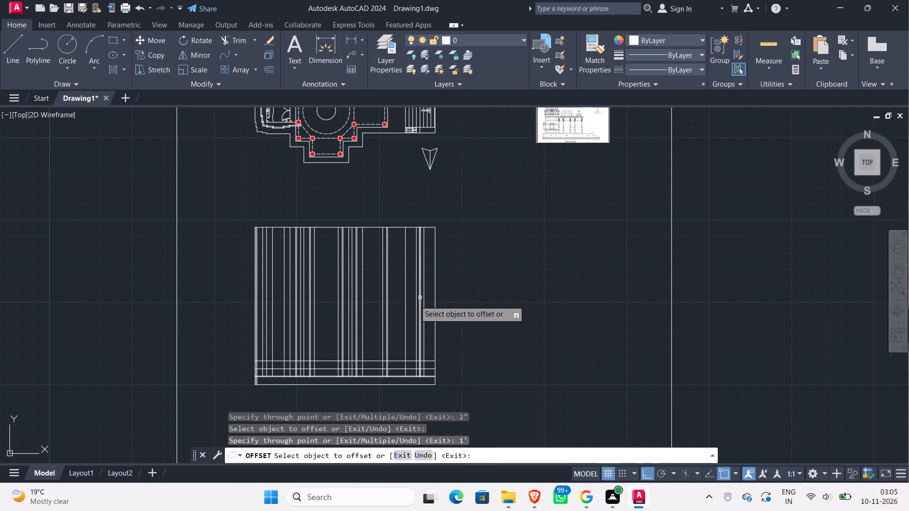
key(Escape)
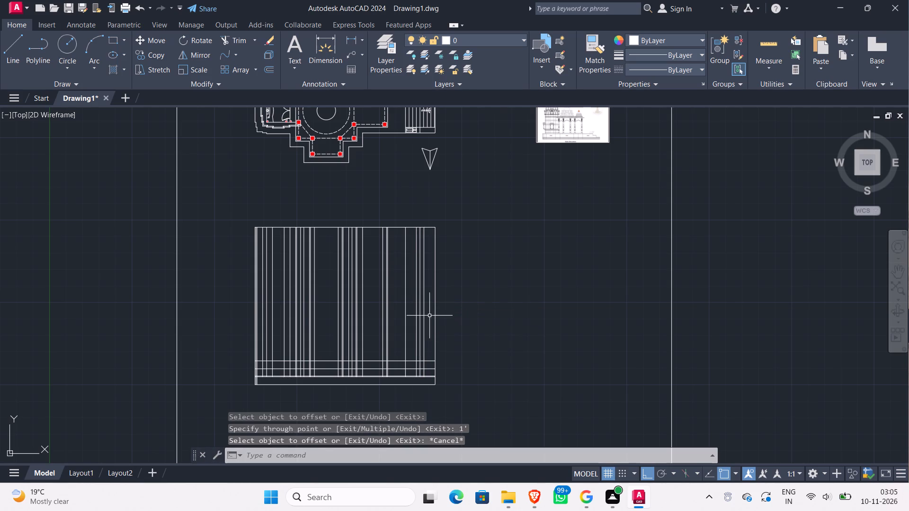
Delete the original projection line that was offset, keeping the new line 1' outside it.
scroll(427, 324, up, 2)
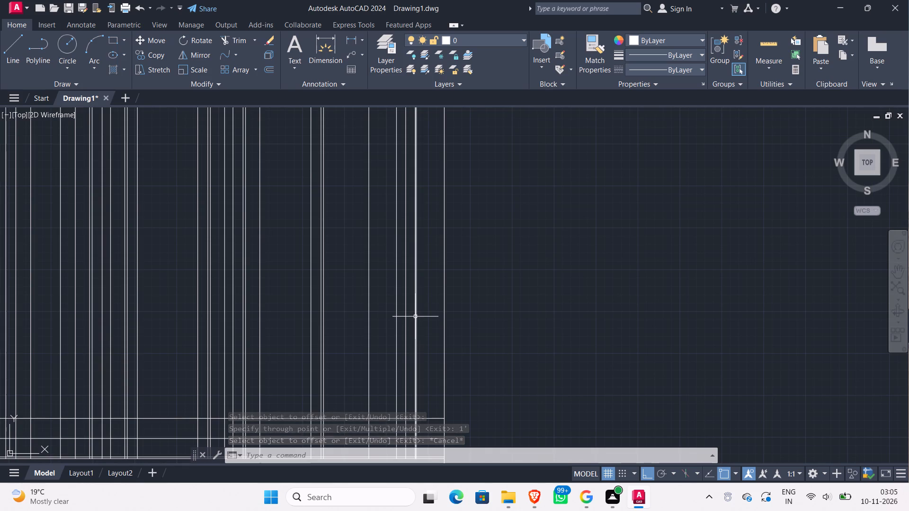
click(411, 326)
click(405, 316)
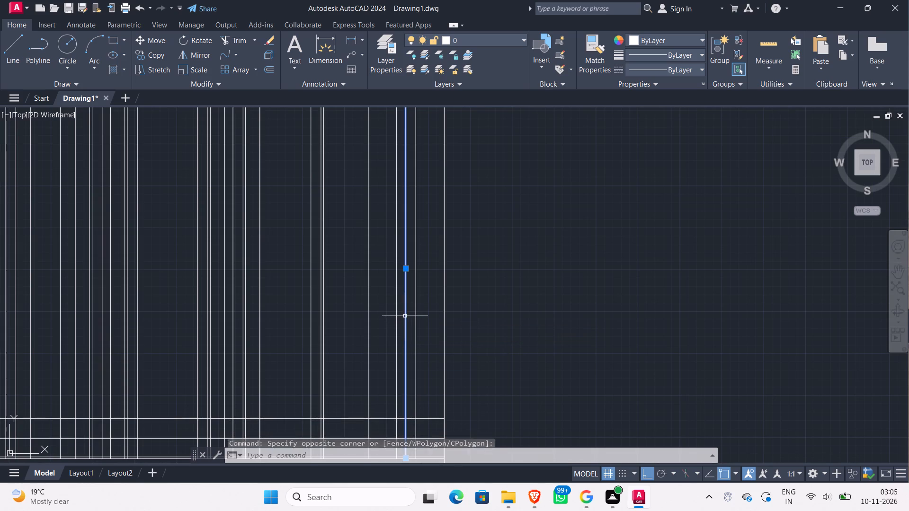
key(Delete)
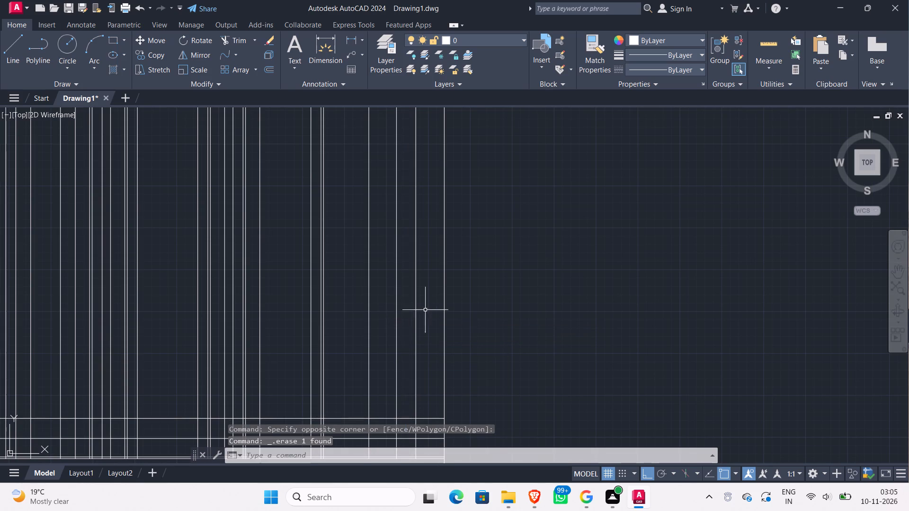
Trim the lower step's end: cut both level lines and the top line back to the new vertical and remove the outermost vertical above the base band.
scroll(425, 310, down, 2)
text(tr)
key(Return)
key(Return)
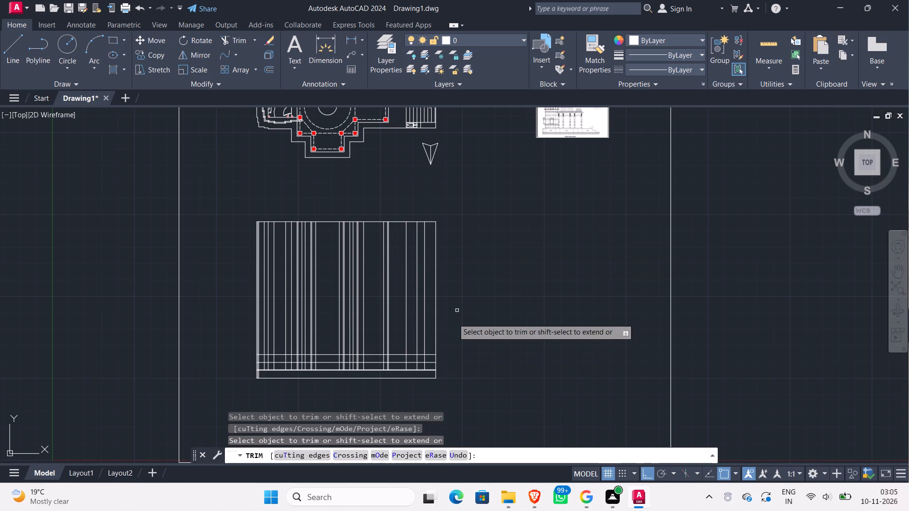
scroll(441, 368, up, 2)
scroll(439, 364, down, 1)
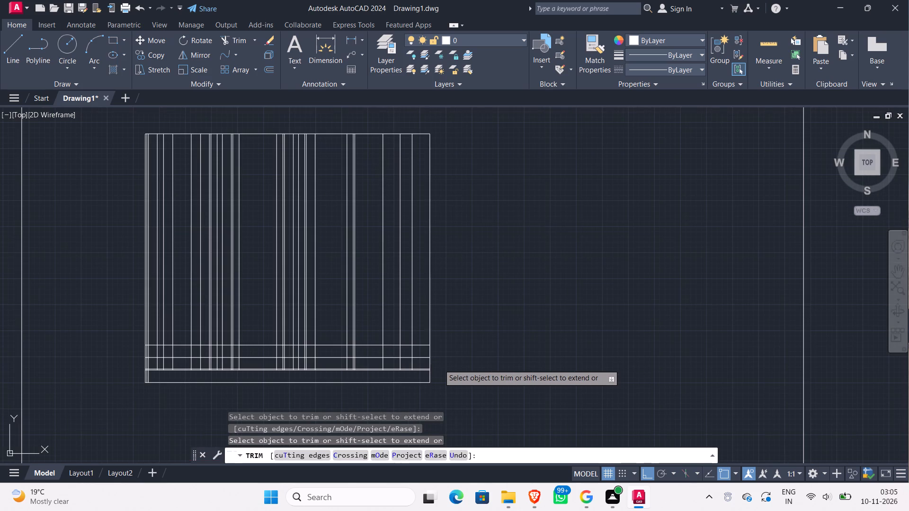
click(435, 362)
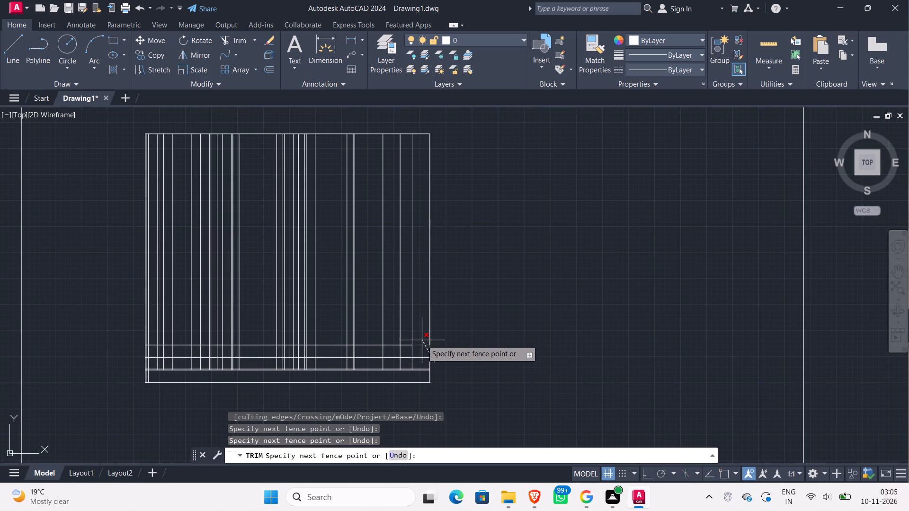
click(422, 340)
click(432, 362)
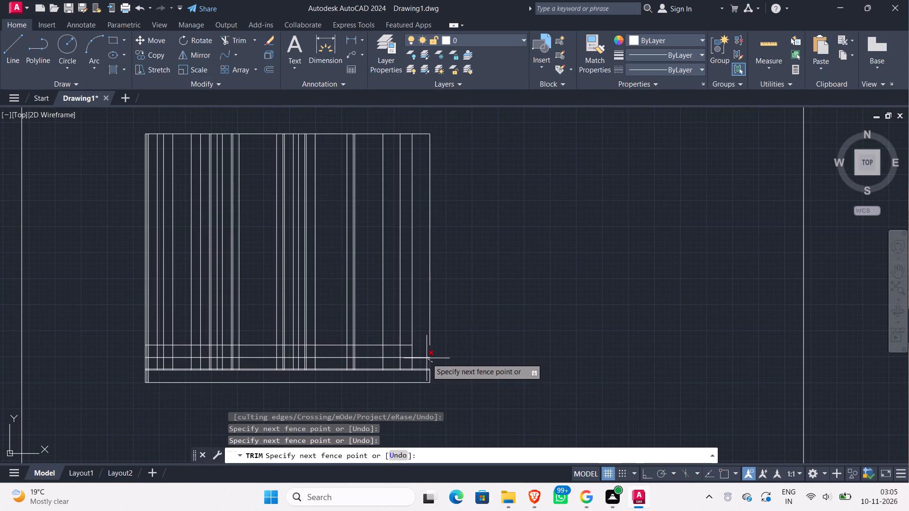
click(426, 358)
click(426, 364)
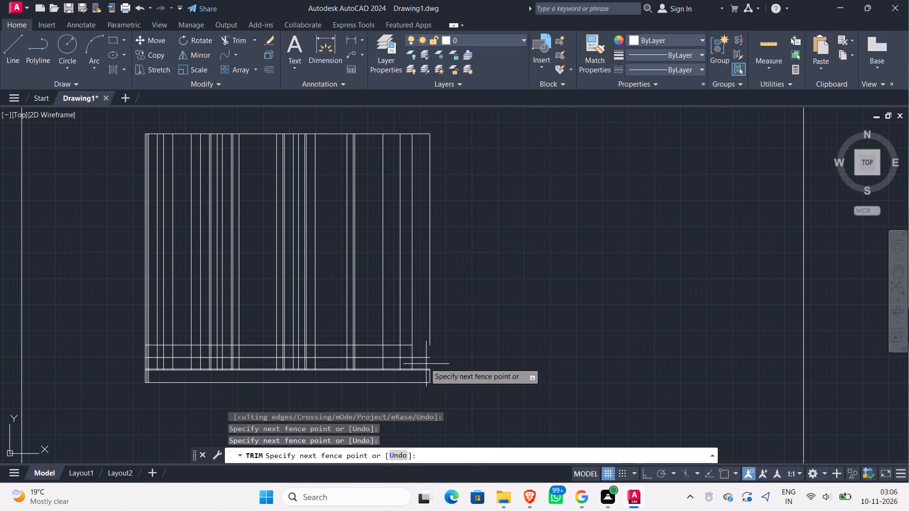
click(422, 352)
click(438, 343)
click(420, 305)
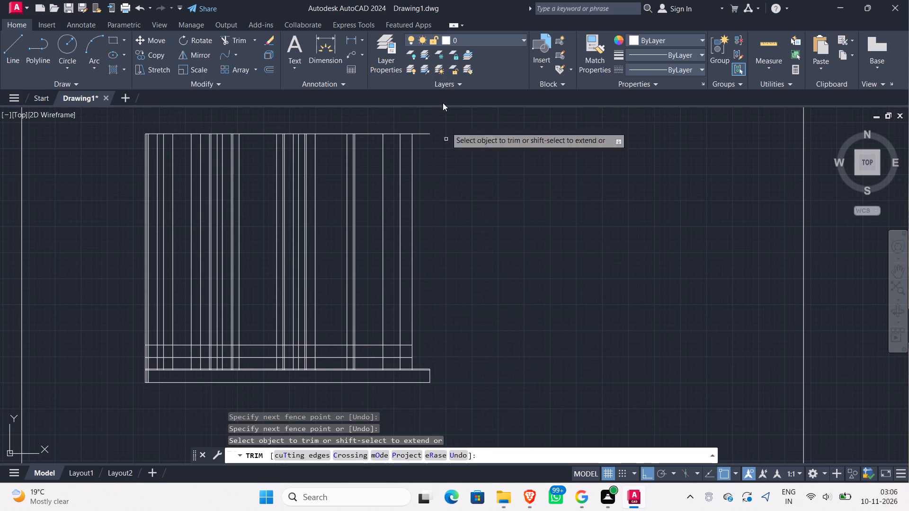
click(427, 151)
click(423, 118)
scroll(471, 184, down, 2)
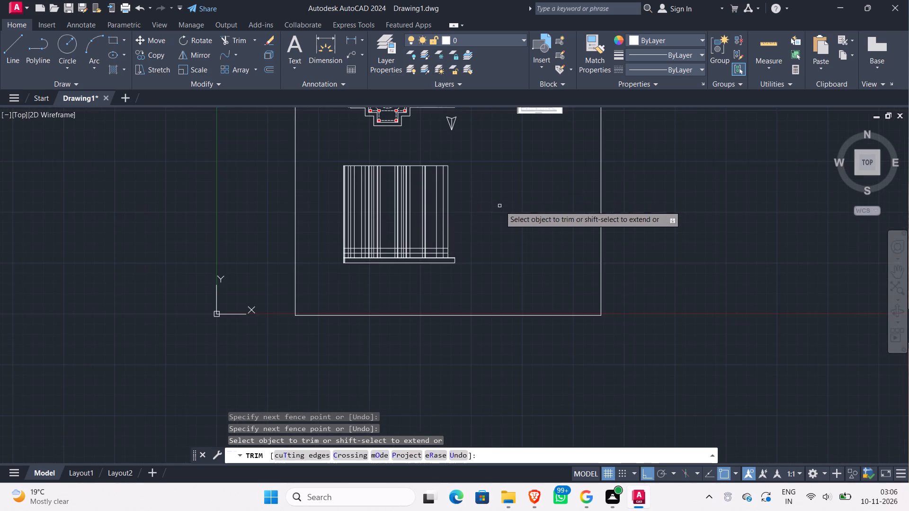
Trim the upper step level back to the next projection line inward, and cut the end vertical off above the lower step level.
middle_drag(500, 206, 470, 236)
middle_click(503, 208)
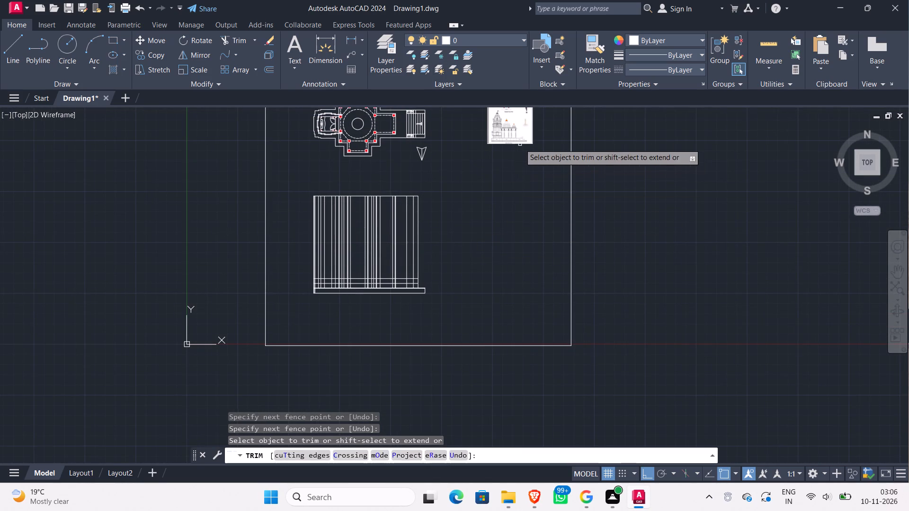
scroll(520, 139, up, 4)
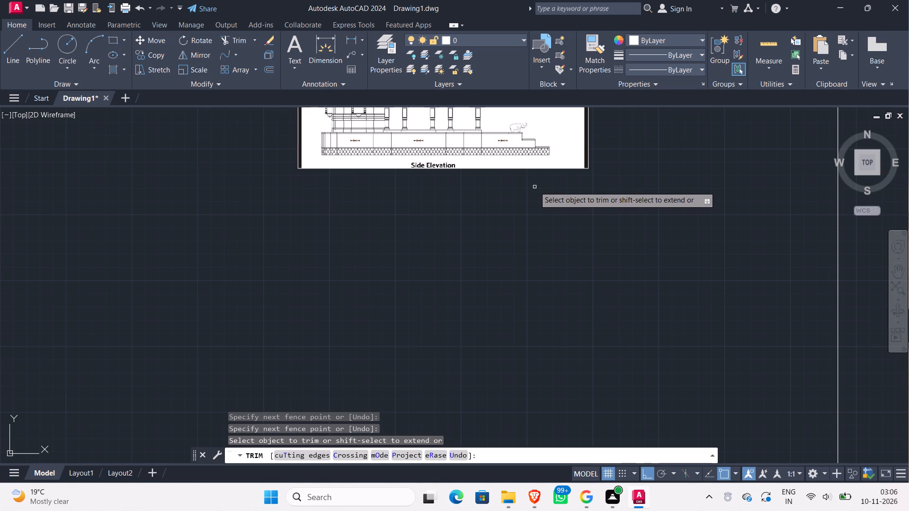
scroll(535, 186, down, 2)
middle_drag(448, 277, 490, 170)
scroll(485, 201, down, 2)
middle_drag(414, 276, 443, 228)
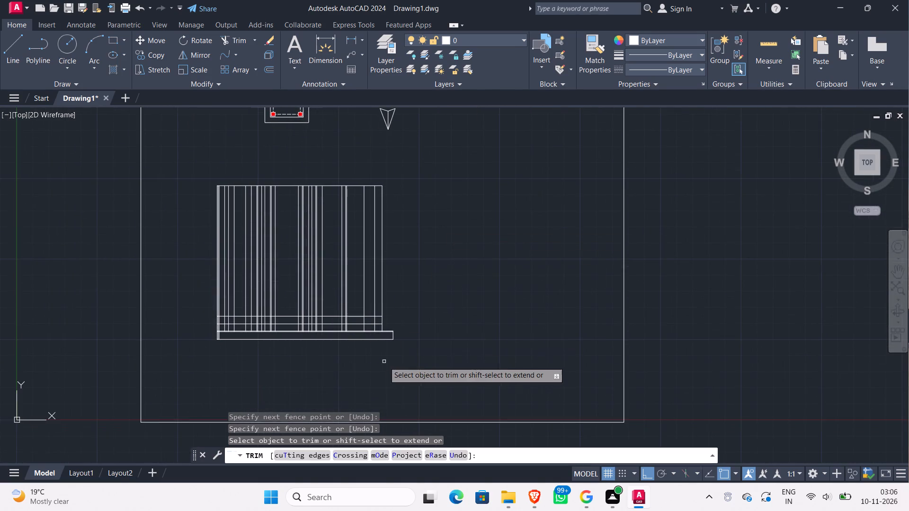
scroll(387, 325, up, 3)
click(382, 318)
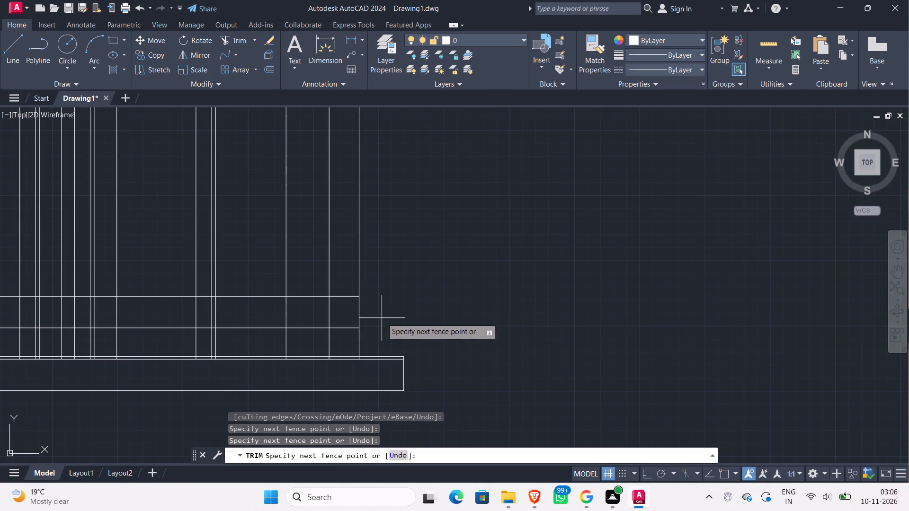
click(342, 294)
click(363, 291)
click(355, 270)
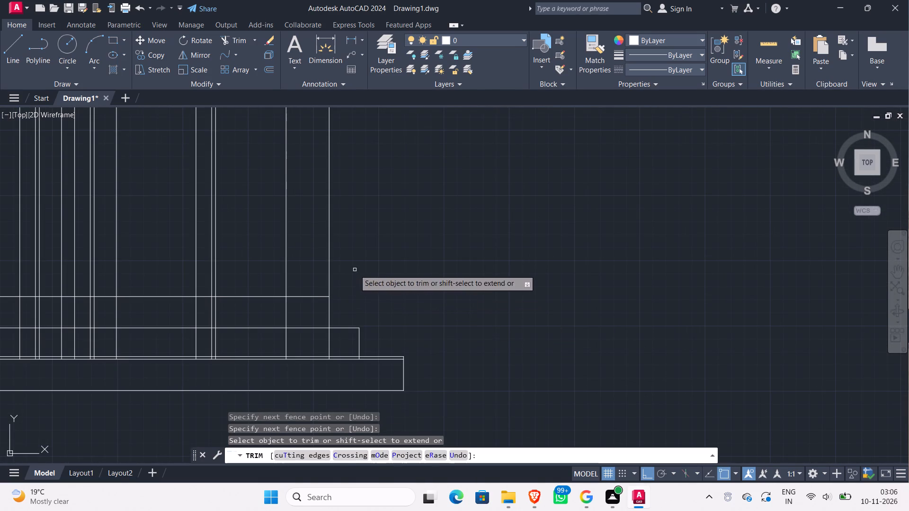
Trim the upper step's end vertical above its level and cut the elevation's top line back to the last remaining projection line.
scroll(371, 292, down, 1)
middle_drag(371, 292, 407, 303)
scroll(397, 303, up, 1)
click(388, 293)
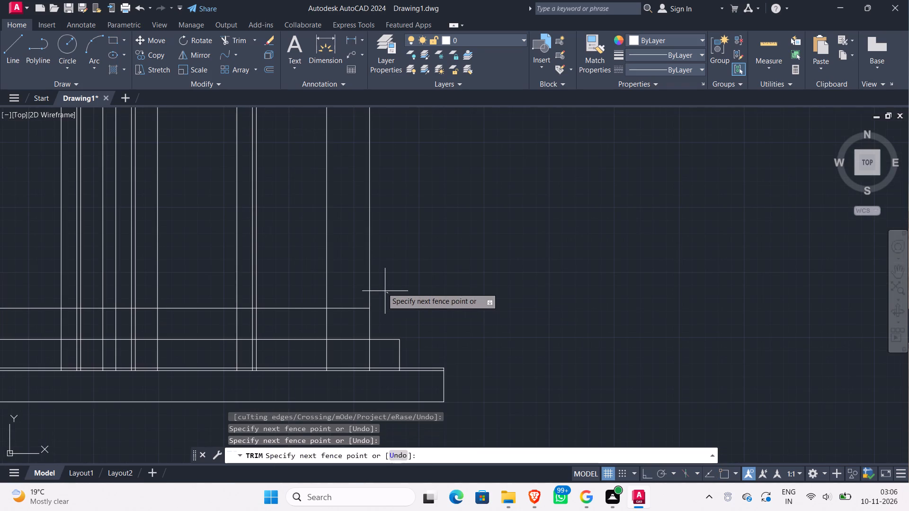
click(362, 271)
scroll(410, 266, down, 2)
middle_drag(413, 264, 412, 315)
scroll(413, 309, down, 1)
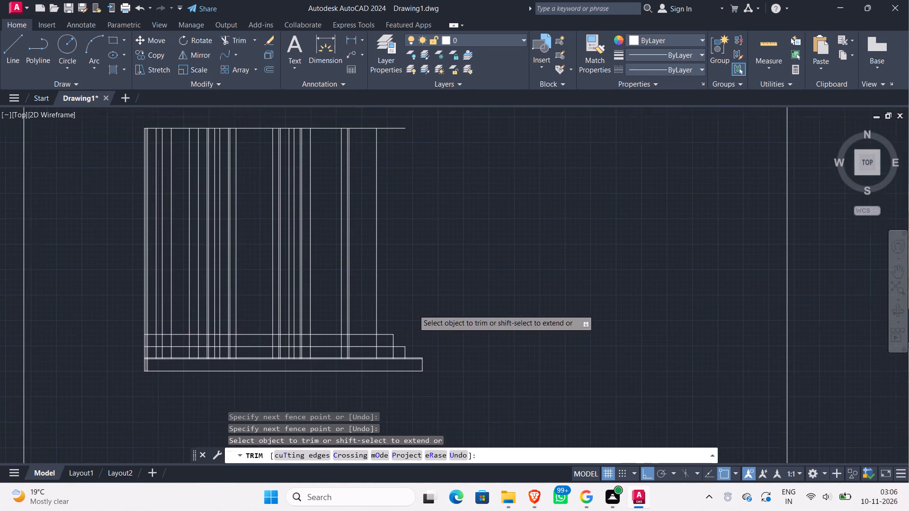
click(404, 207)
click(387, 172)
key(Escape)
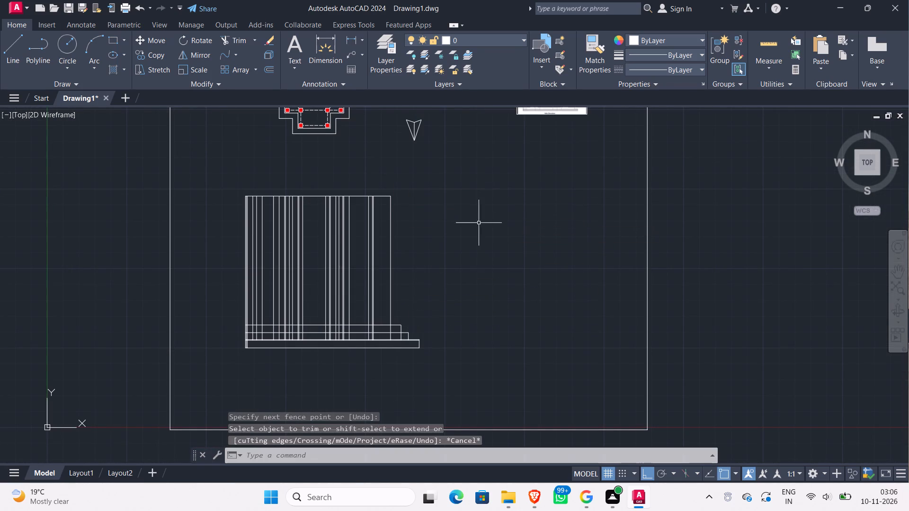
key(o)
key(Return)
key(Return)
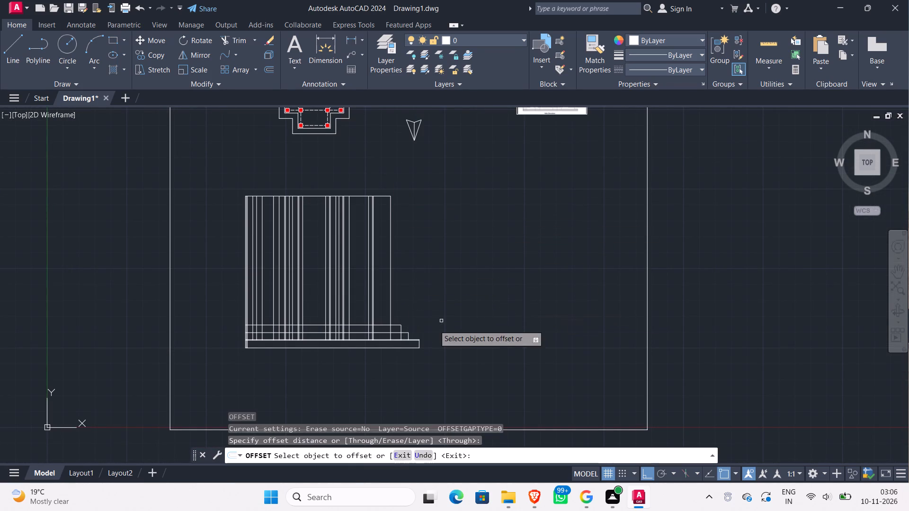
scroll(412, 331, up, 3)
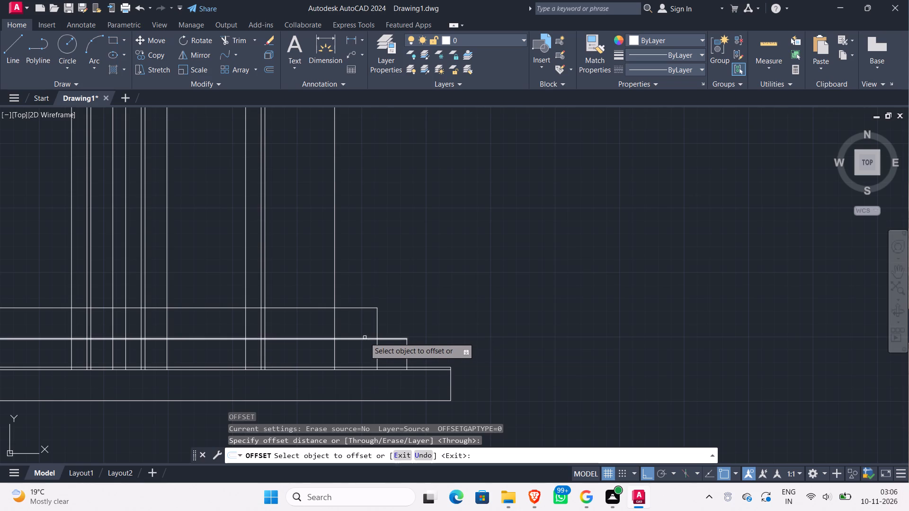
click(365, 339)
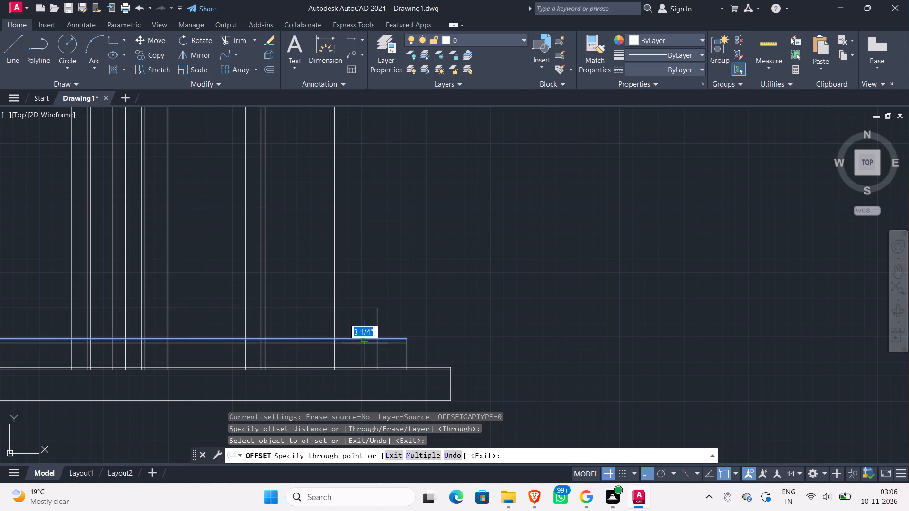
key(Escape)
Examine the plinth and its stepped end in the reference side elevation and compare them with the drafted plinth.
scroll(453, 304, down, 3)
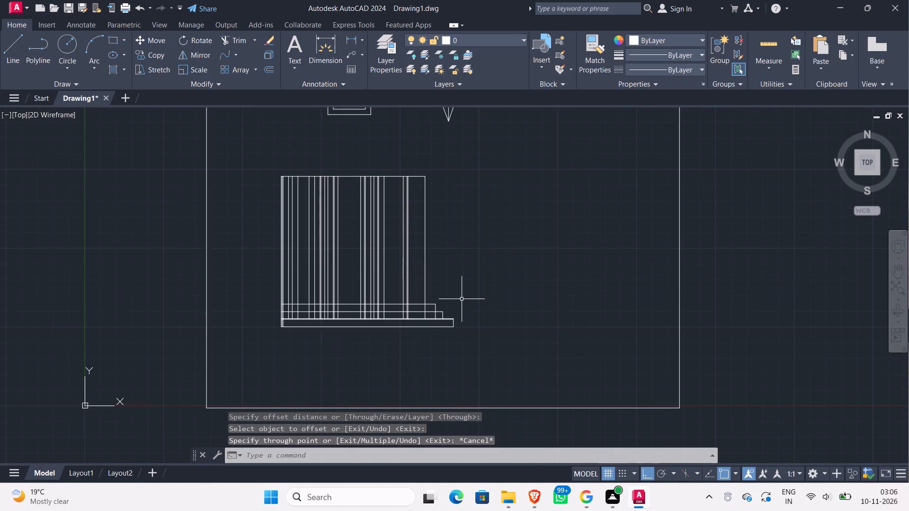
middle_drag(462, 299, 436, 348)
scroll(549, 141, up, 4)
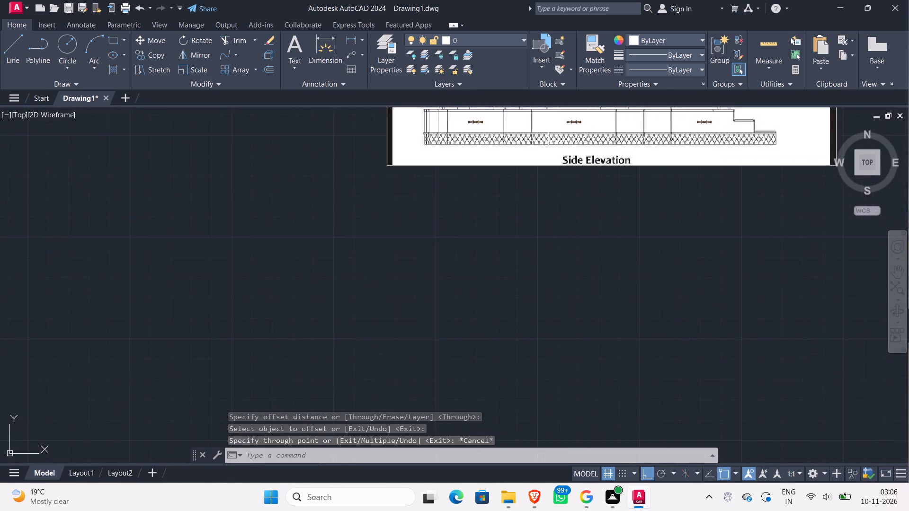
scroll(548, 141, up, 2)
scroll(547, 140, down, 1)
middle_drag(547, 141, 522, 270)
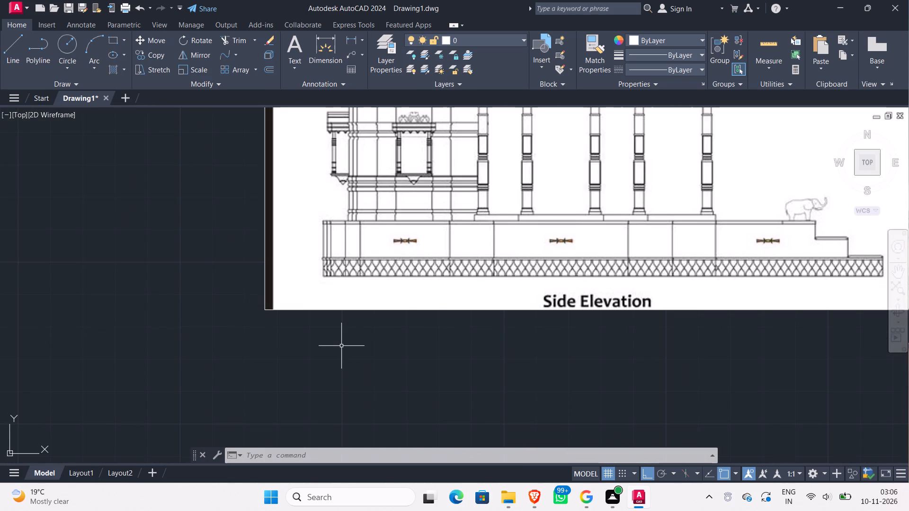
middle_drag(341, 345, 389, 335)
scroll(389, 335, down, 2)
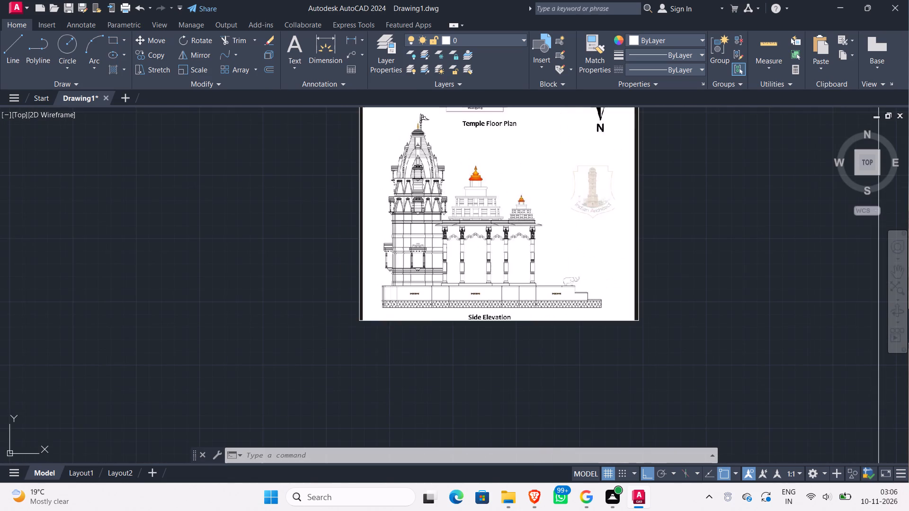
middle_drag(365, 344, 459, 317)
scroll(416, 326, down, 1)
middle_drag(375, 344, 640, 302)
scroll(522, 326, down, 2)
middle_drag(446, 357, 467, 133)
scroll(473, 301, up, 2)
middle_drag(441, 312, 429, 366)
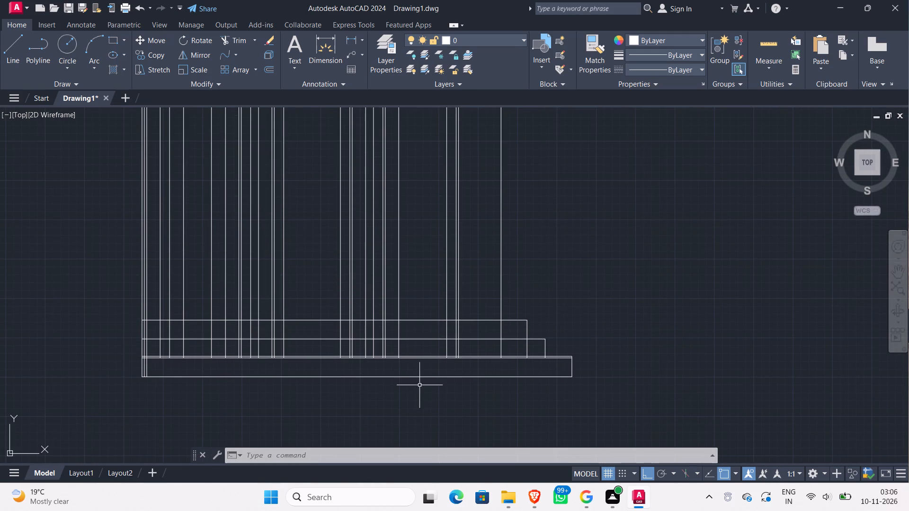
Trim the inner projection lines of each group out of the band between the base top and the lower step level.
text(tr)
key(Return)
key(Return)
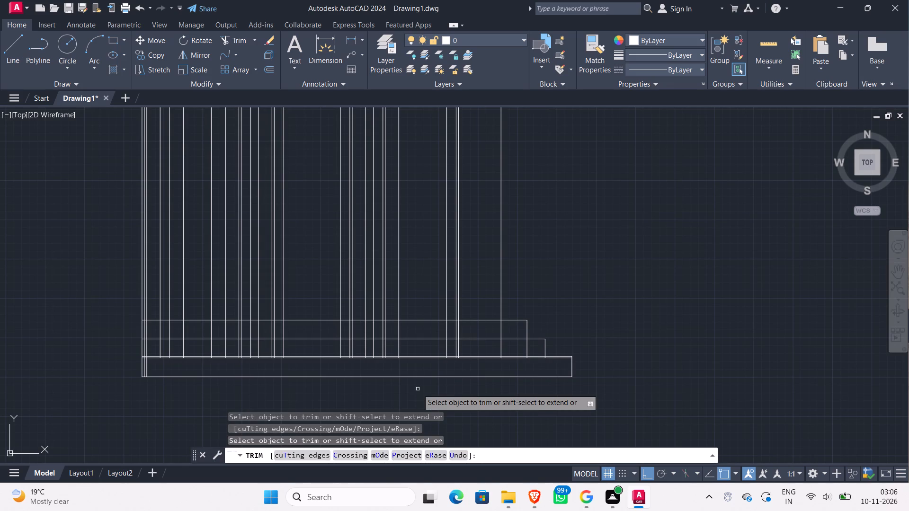
scroll(447, 346, up, 1)
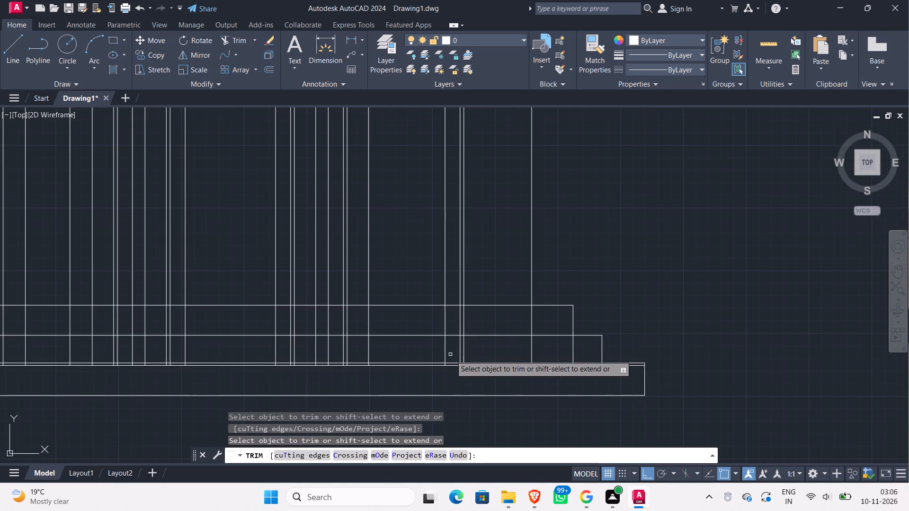
click(356, 349)
click(340, 349)
click(336, 350)
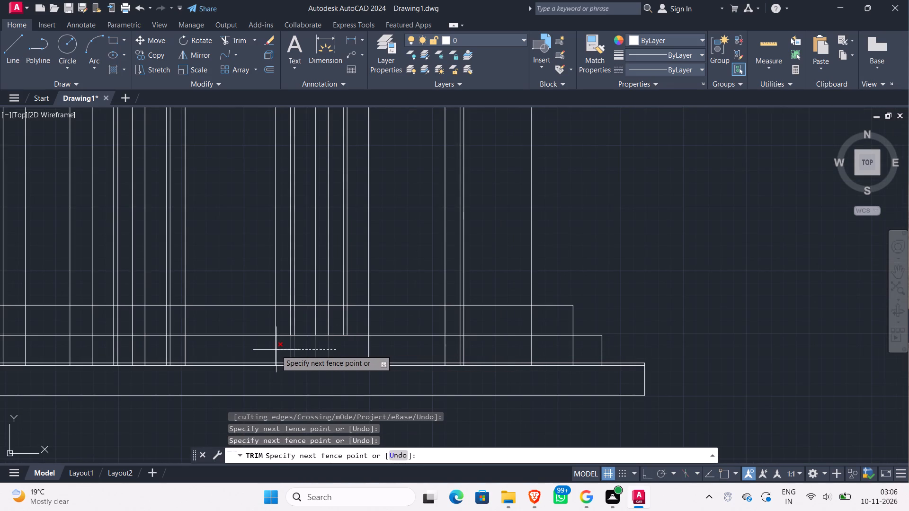
click(283, 348)
click(174, 351)
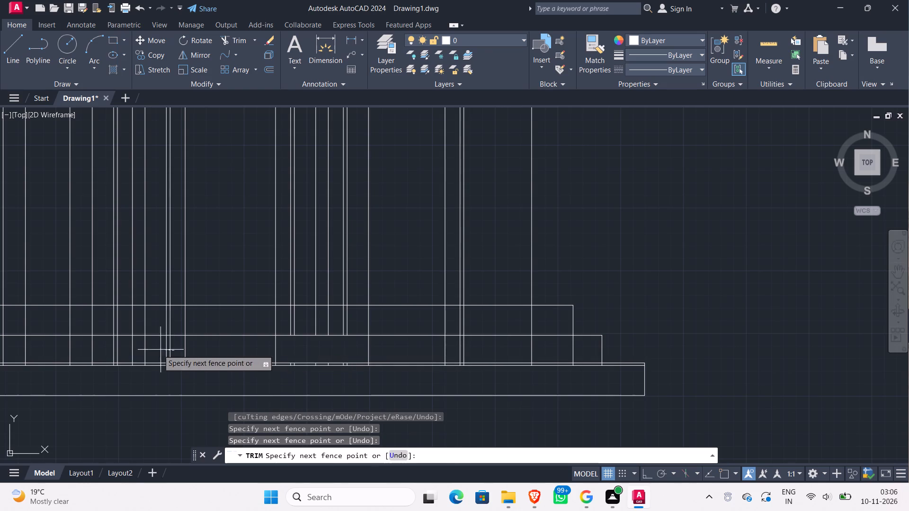
click(107, 349)
scroll(109, 347, down, 1)
middle_drag(109, 347, 131, 345)
click(112, 345)
click(73, 346)
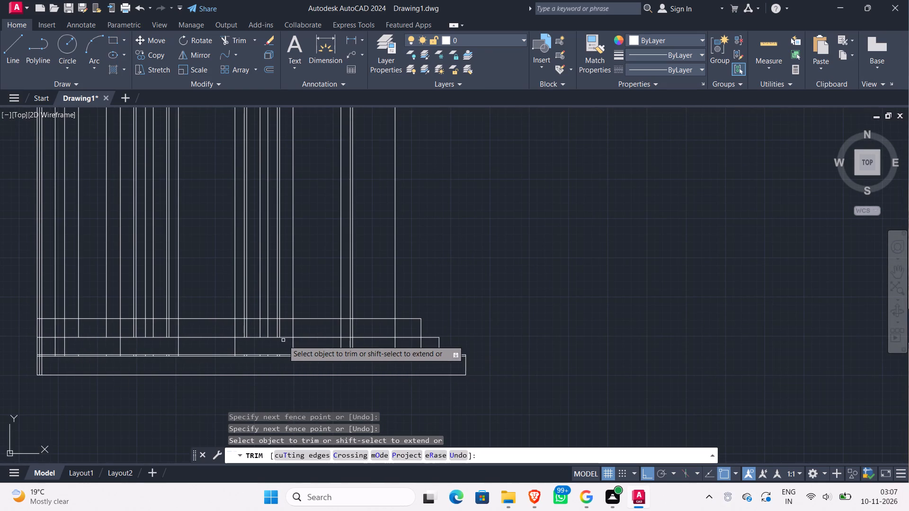
Trim the same inner projection lines out of the band between the lower step level and the plinth top.
scroll(285, 336, up, 1)
click(282, 324)
click(217, 321)
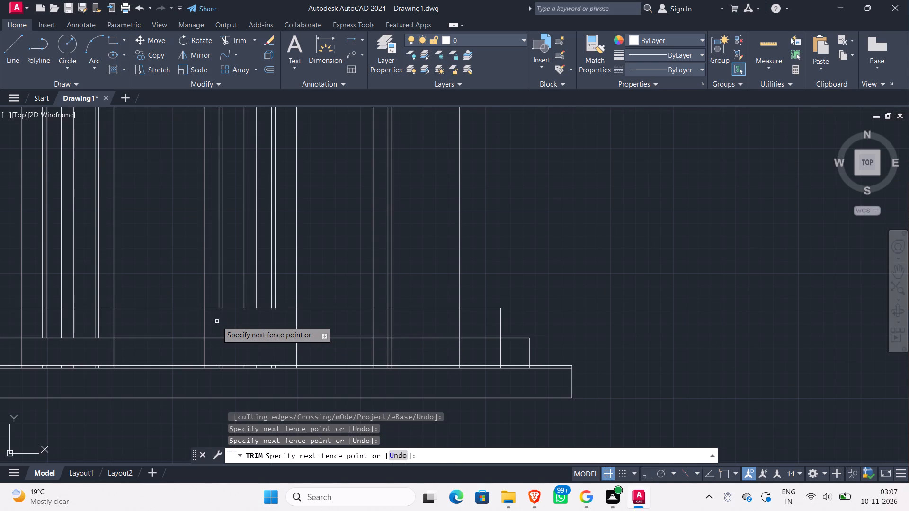
middle_drag(147, 325, 204, 323)
click(162, 324)
click(86, 325)
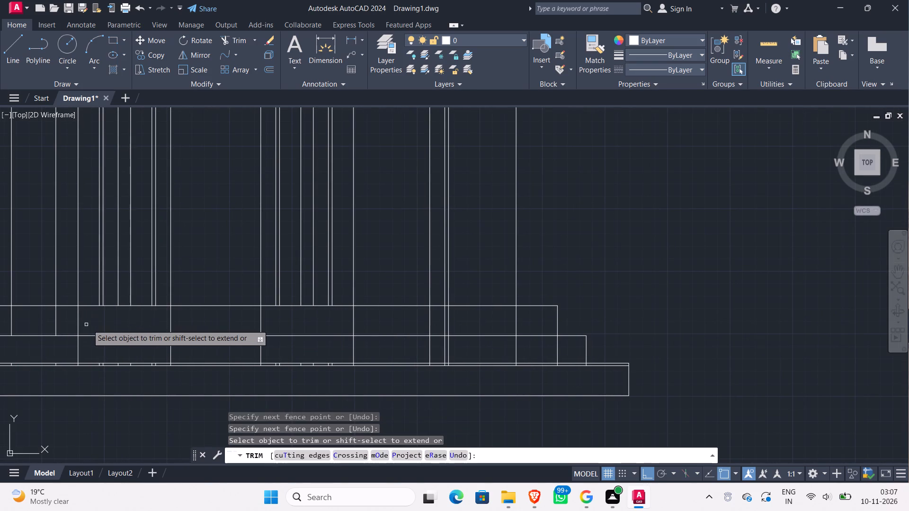
scroll(105, 321, down, 1)
middle_drag(105, 322, 121, 320)
click(93, 323)
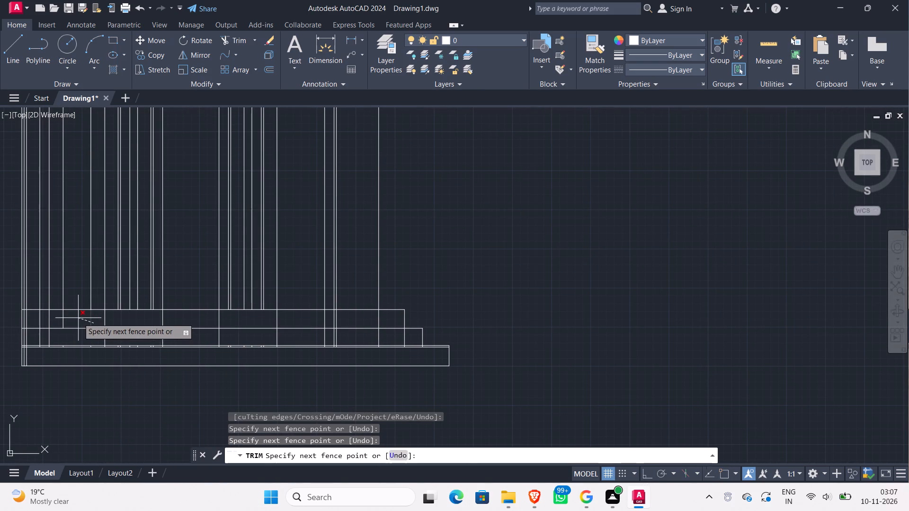
click(61, 321)
key(Escape)
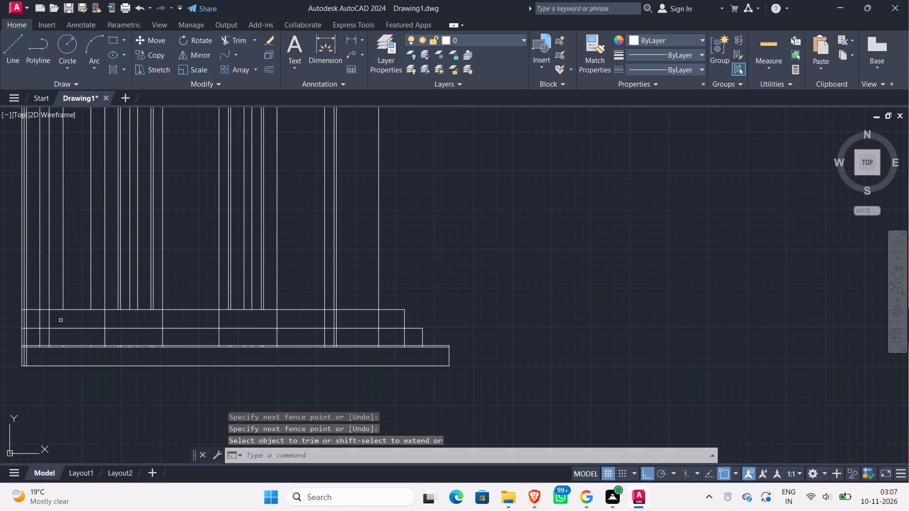
Examine the plinth, its vertical divisions and stepped end in the reference side elevation and compare them with the drafted plinth.
middle_drag(334, 388, 361, 354)
scroll(361, 354, down, 1)
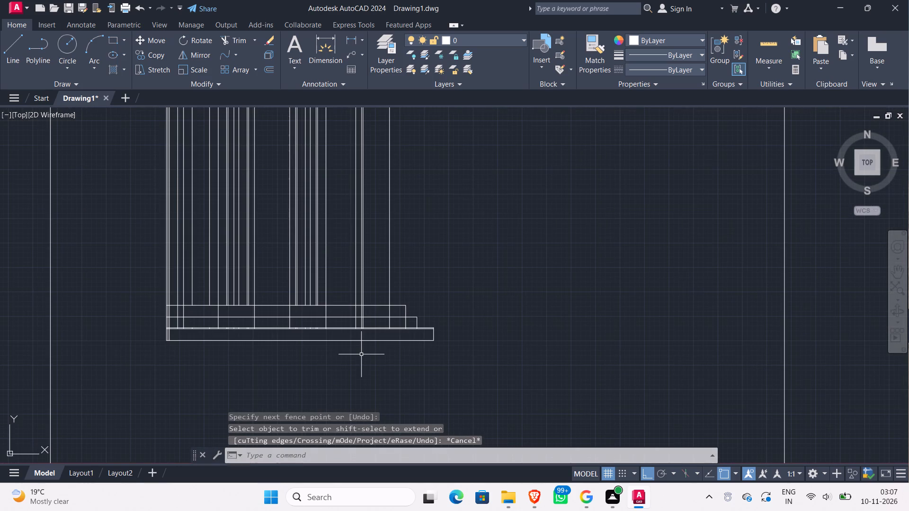
middle_drag(367, 356, 338, 393)
scroll(470, 324, down, 1)
middle_drag(490, 290, 486, 383)
scroll(544, 204, up, 1)
scroll(536, 290, up, 1)
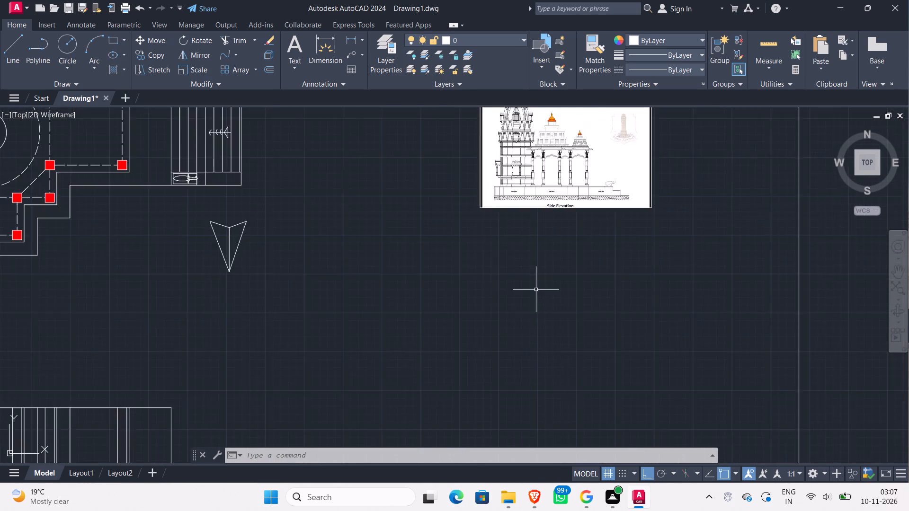
scroll(536, 290, up, 1)
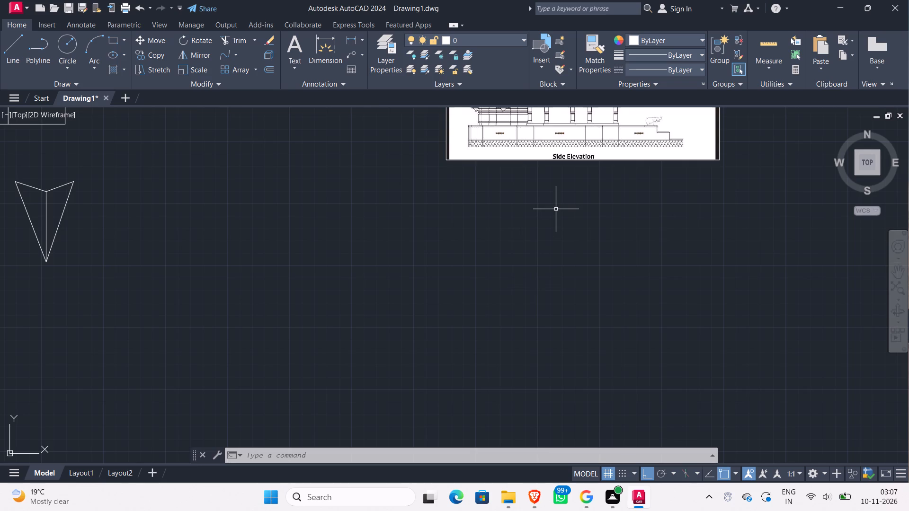
scroll(556, 209, down, 1)
middle_drag(500, 295, 606, 189)
scroll(564, 228, down, 2)
middle_drag(495, 331, 500, 308)
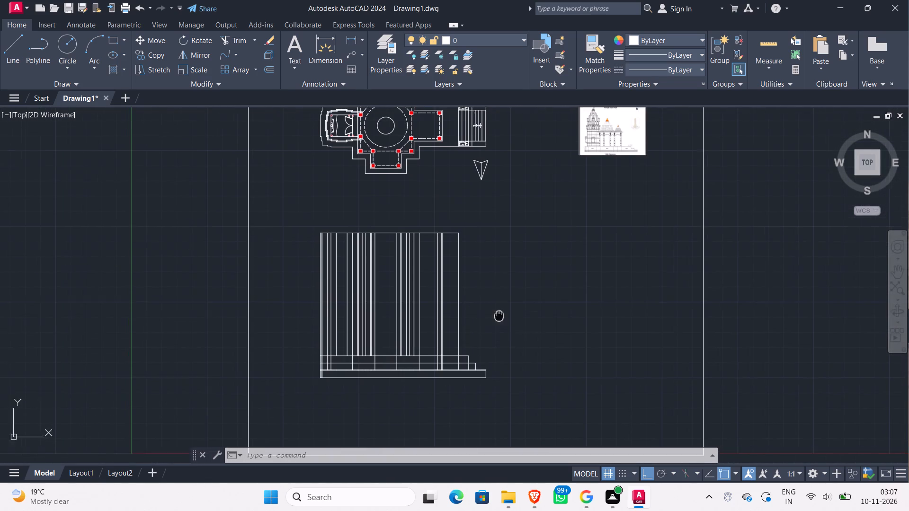
middle_drag(500, 308, 501, 306)
scroll(443, 370, up, 4)
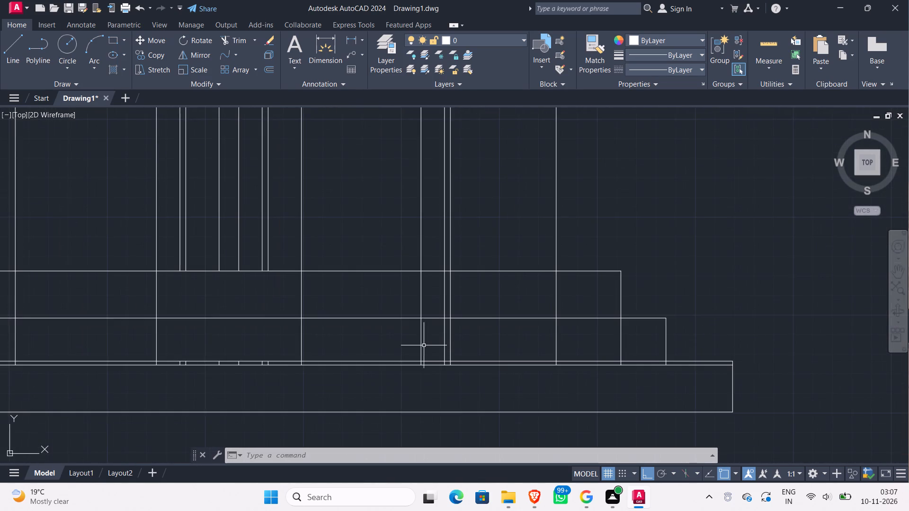
scroll(423, 345, down, 2)
middle_drag(574, 247, 234, 455)
scroll(245, 440, down, 2)
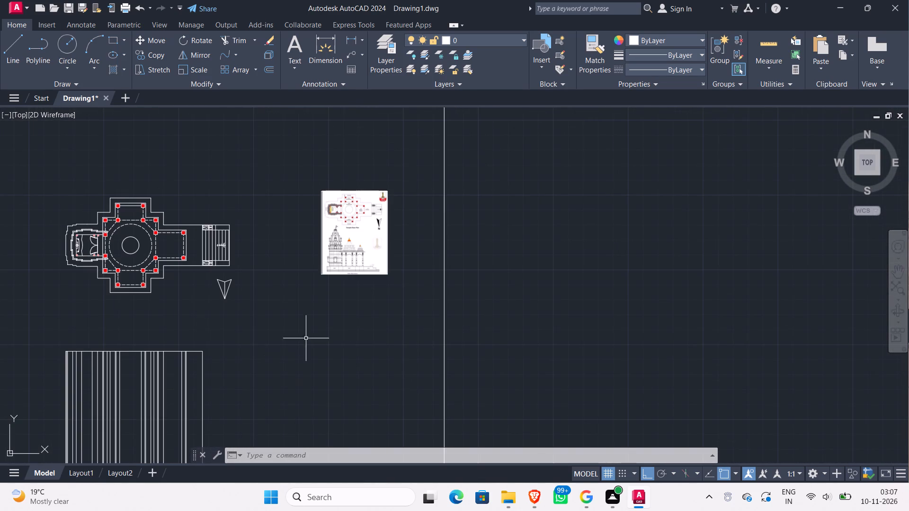
scroll(327, 265, up, 2)
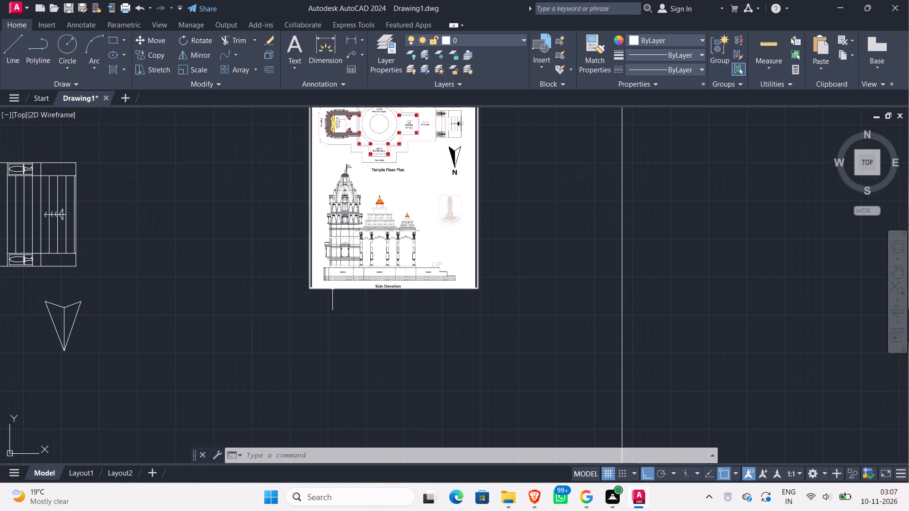
scroll(343, 277, up, 1)
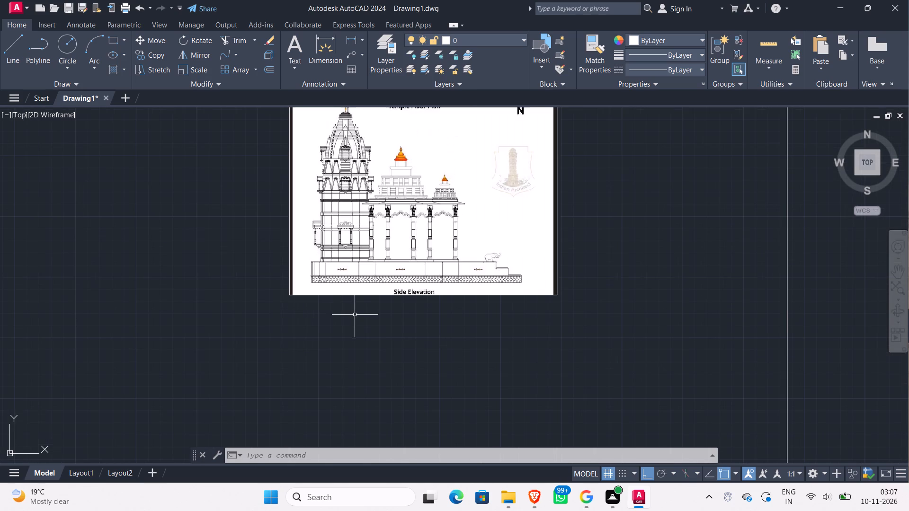
scroll(357, 324, down, 1)
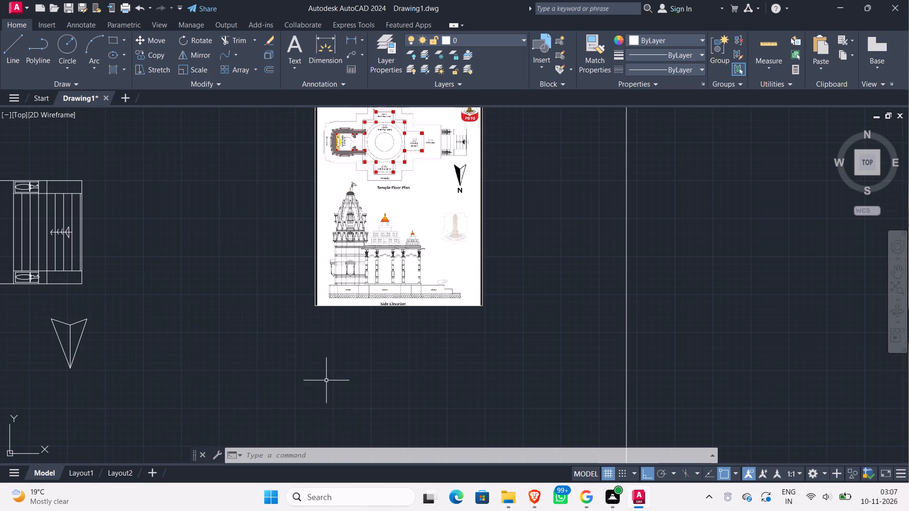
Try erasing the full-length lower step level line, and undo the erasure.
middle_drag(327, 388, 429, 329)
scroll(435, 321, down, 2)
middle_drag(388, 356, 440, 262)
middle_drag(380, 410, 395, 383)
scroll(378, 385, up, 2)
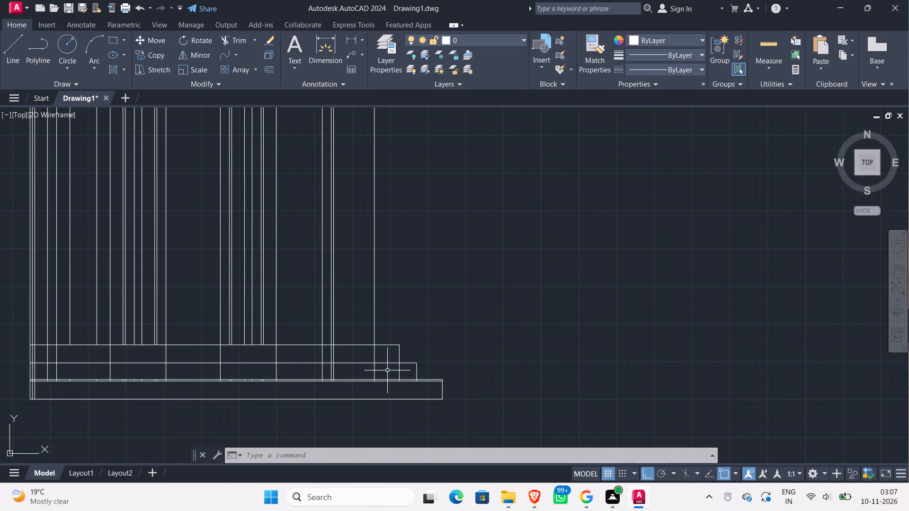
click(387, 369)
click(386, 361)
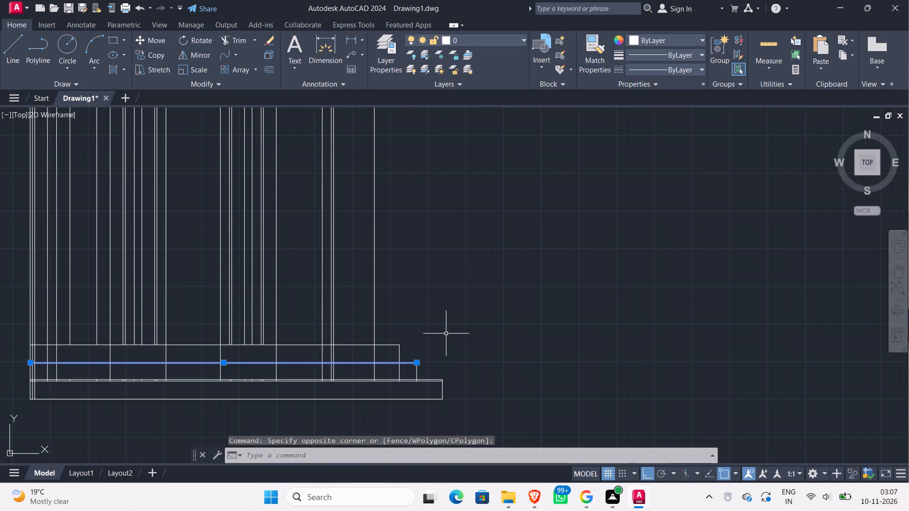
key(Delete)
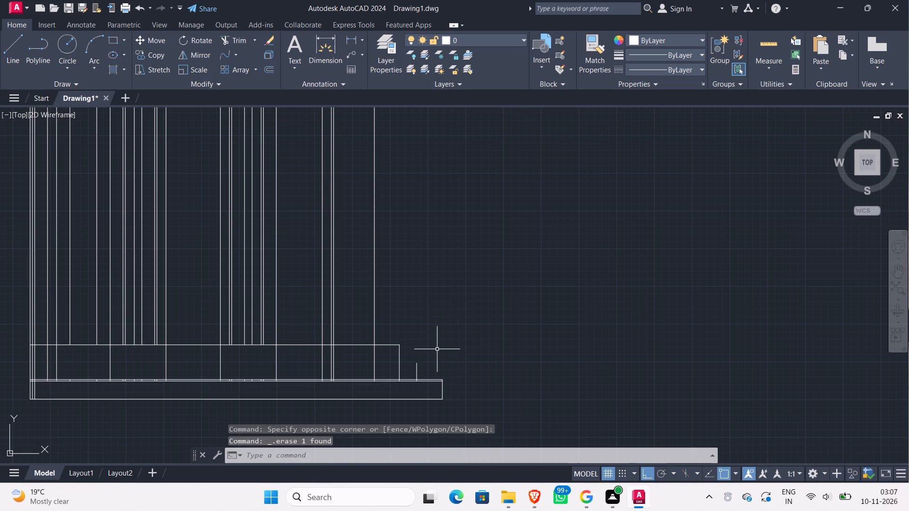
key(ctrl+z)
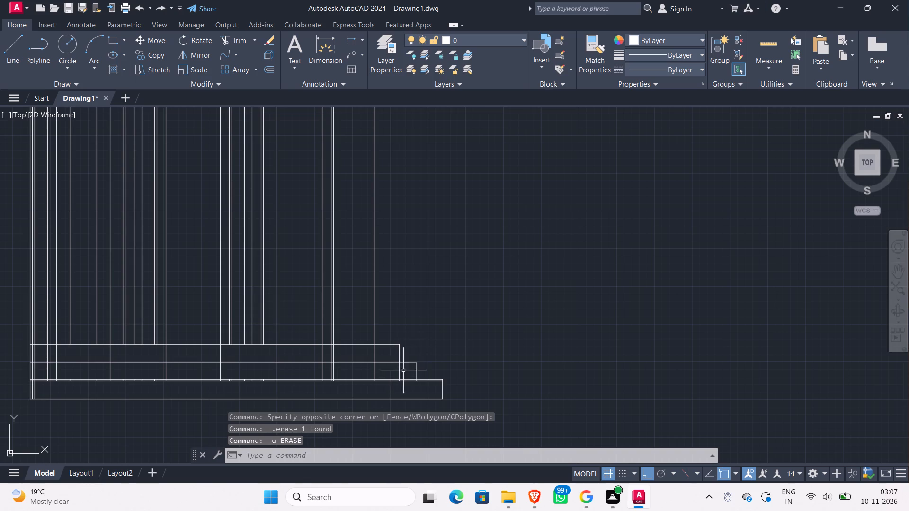
Replace the full-length lower step level line with a short tread line between the two end verticals.
key(l)
key(Return)
scroll(420, 364, up, 2)
click(406, 364)
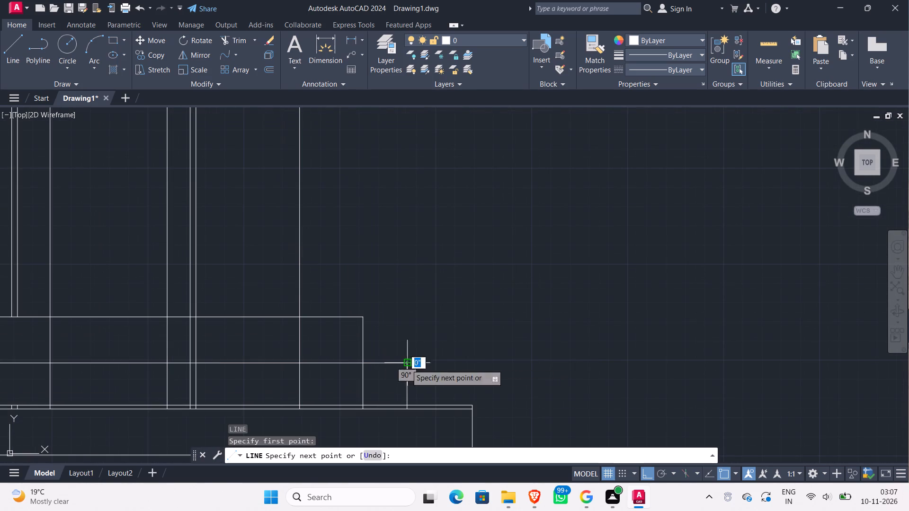
click(364, 363)
key(Escape)
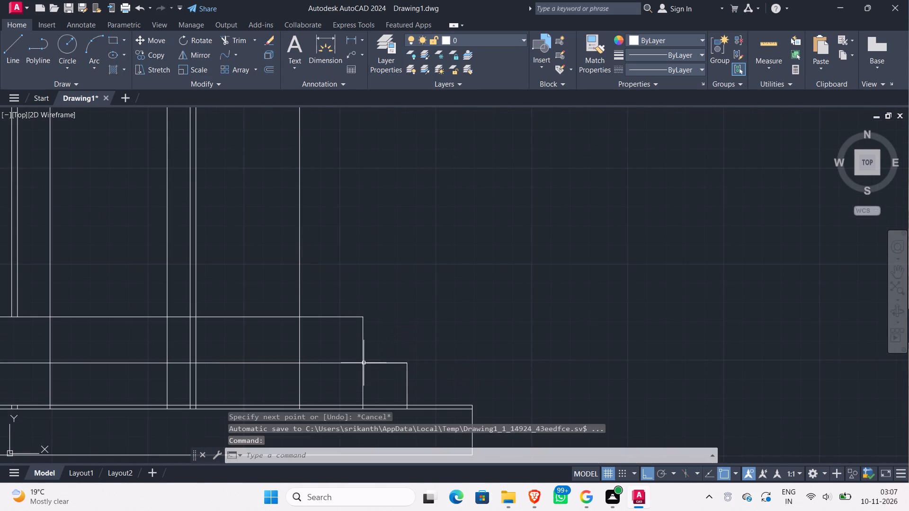
click(353, 374)
click(343, 352)
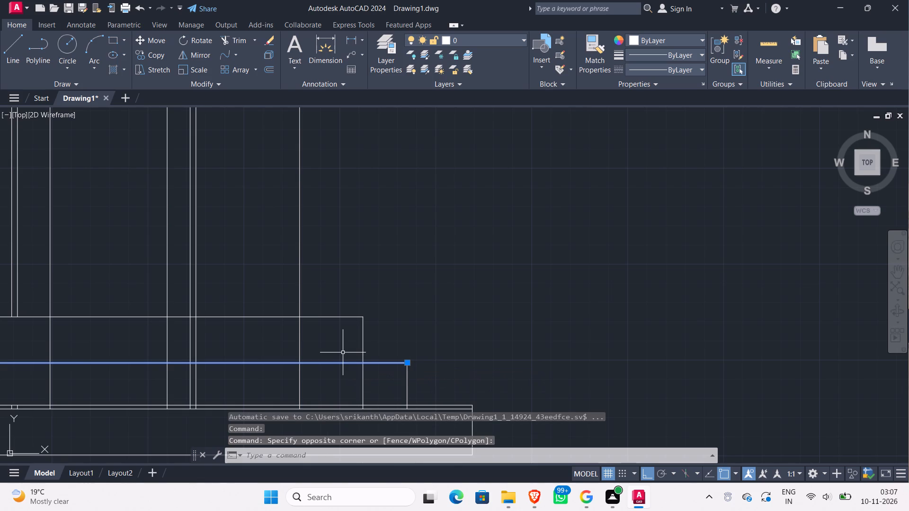
key(Delete)
Examine the stepped end and plinth lines in the reference side elevation again.
scroll(393, 341, down, 2)
middle_drag(472, 328, 448, 439)
scroll(449, 422, down, 1)
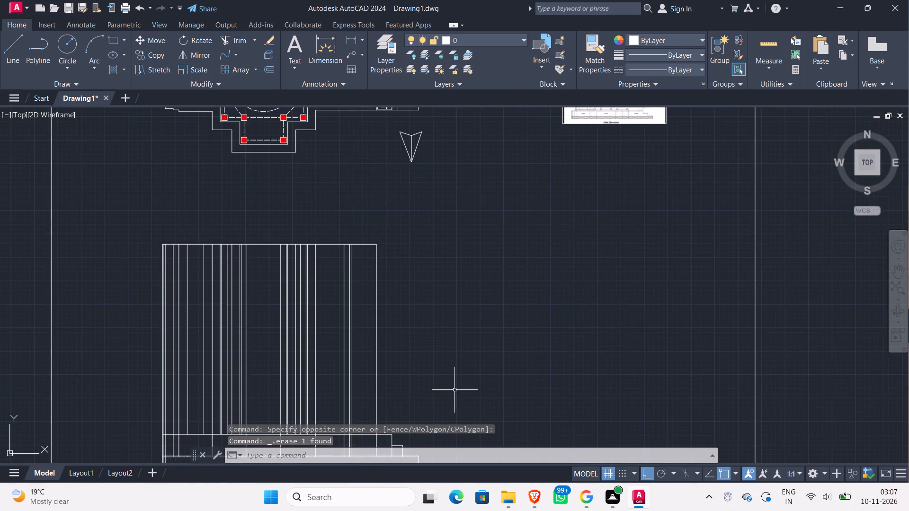
scroll(456, 370, down, 1)
middle_drag(456, 369, 451, 327)
middle_drag(512, 278, 504, 343)
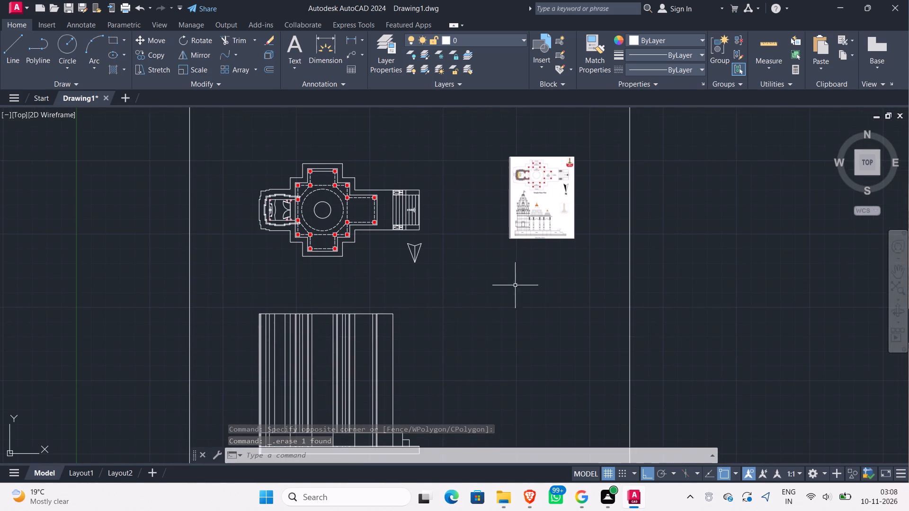
scroll(543, 227, up, 4)
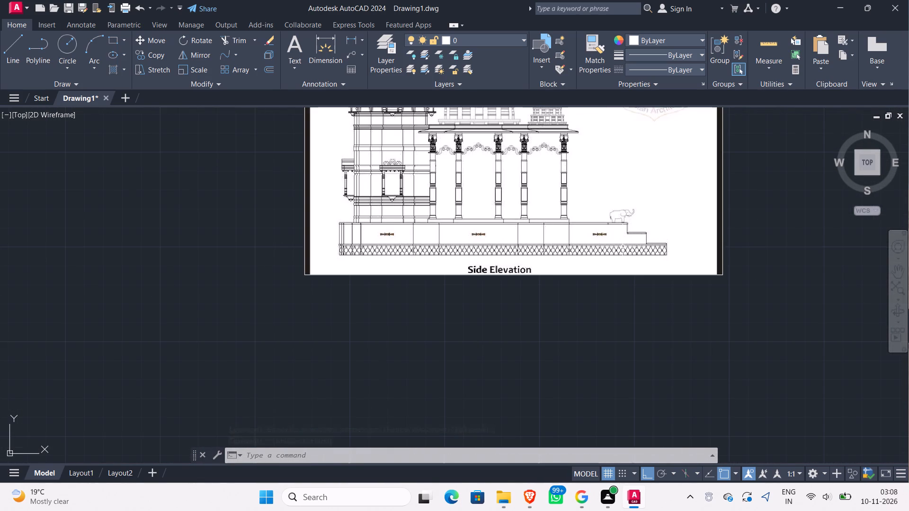
scroll(608, 307, down, 2)
middle_drag(604, 312, 596, 212)
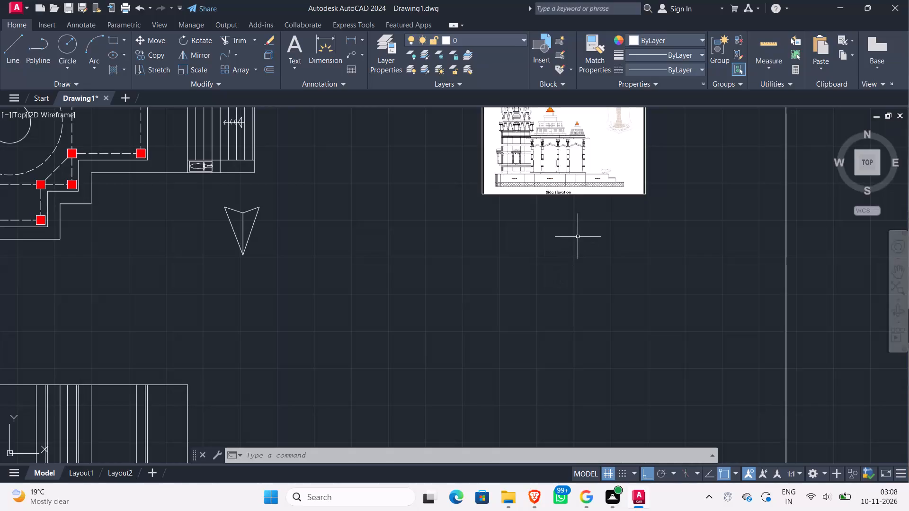
Offset the short lower tread line upward by 2.
middle_drag(407, 337, 521, 225)
middle_drag(406, 360, 426, 212)
scroll(422, 254, down, 1)
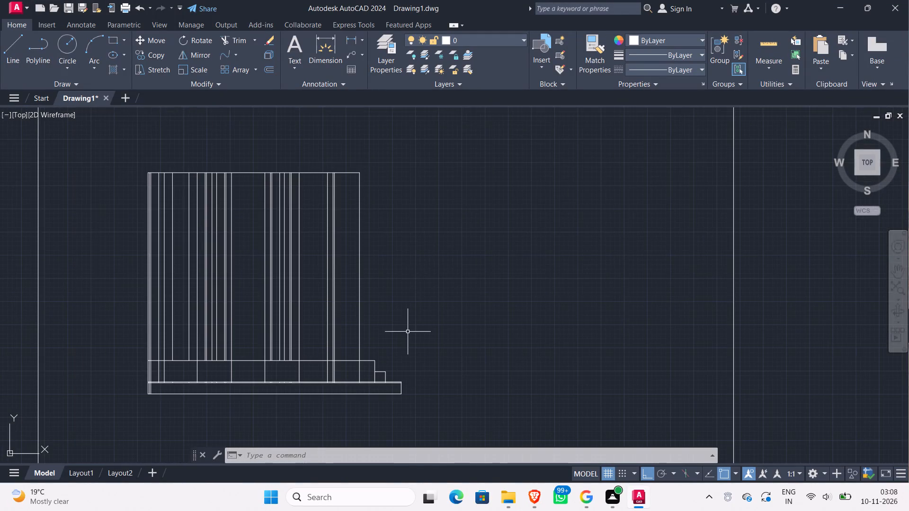
middle_drag(408, 331, 410, 262)
scroll(394, 287, up, 2)
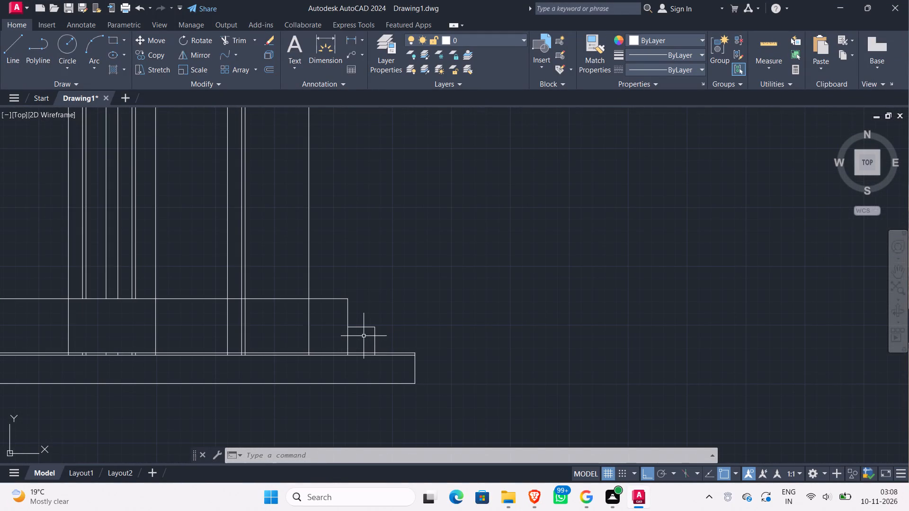
key(o)
key(Return)
key(Return)
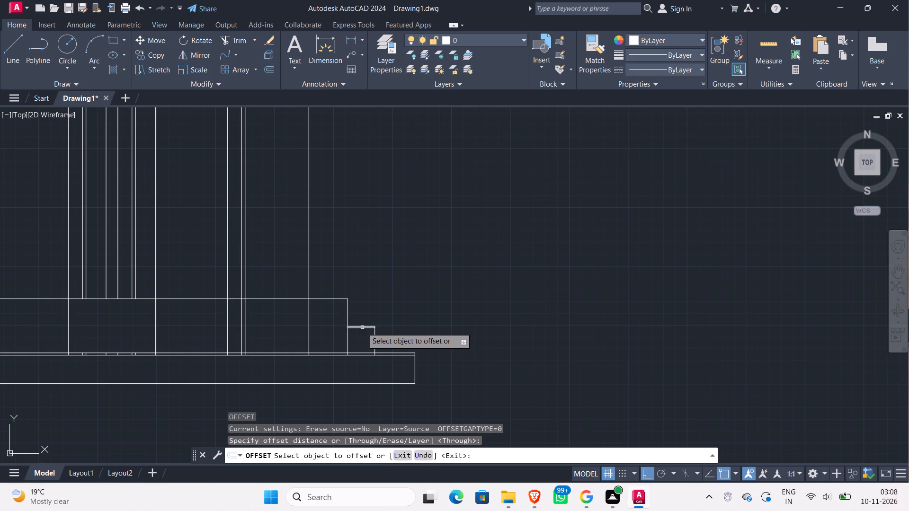
click(362, 327)
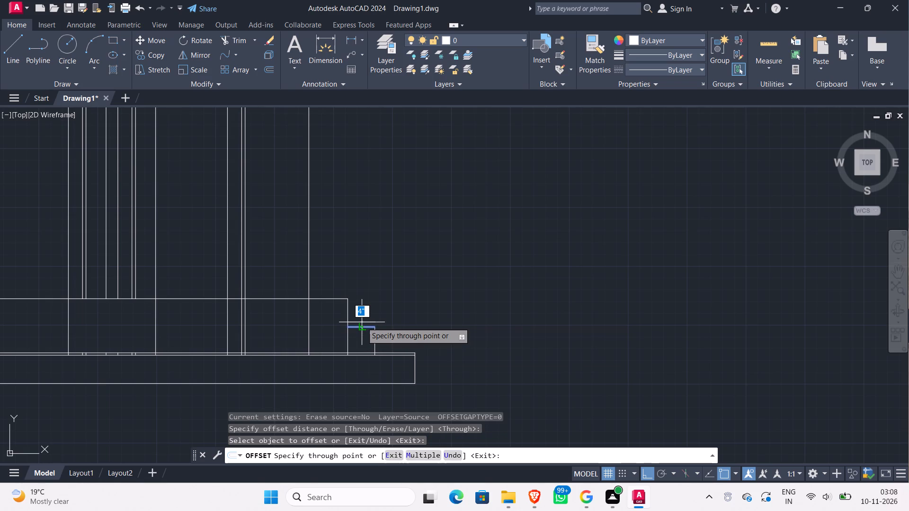
key(2)
key(Return)
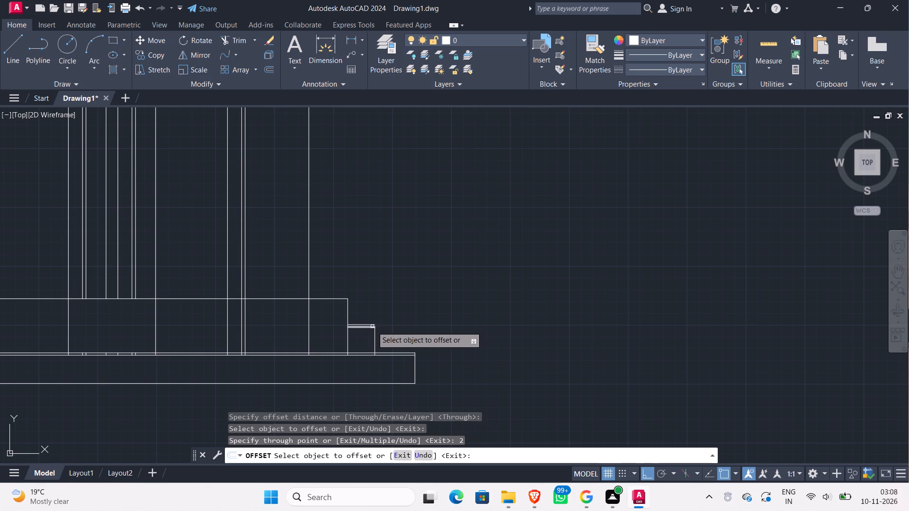
Draw a short vertical line joining the outer ends of the lower step's two tread lines.
scroll(382, 327, up, 3)
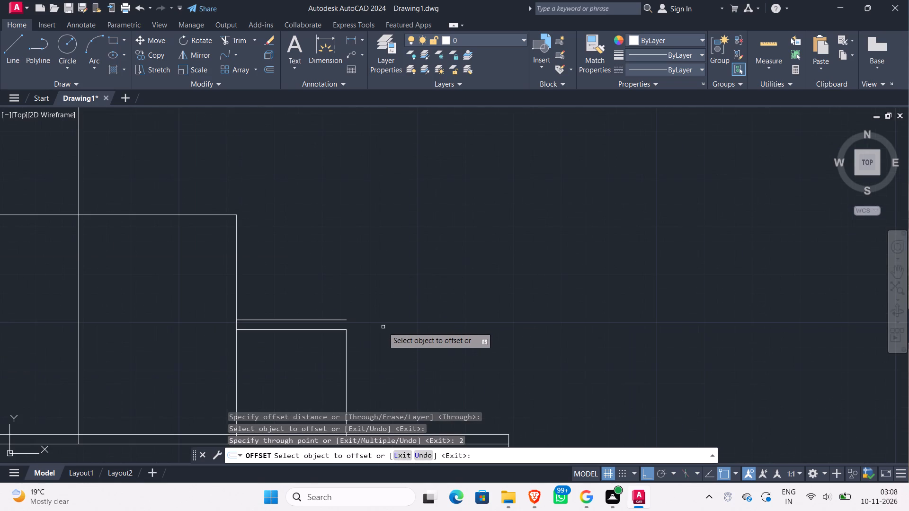
key(Escape)
key(l)
key(Return)
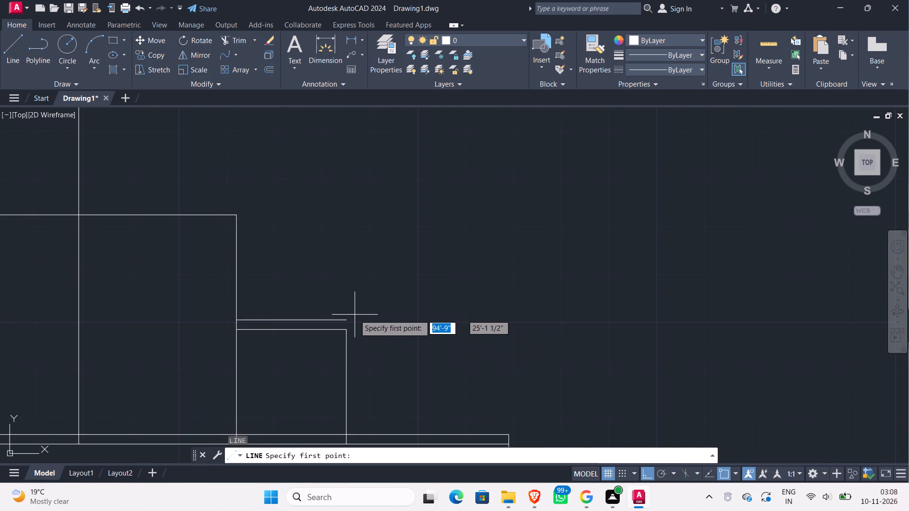
click(344, 320)
click(345, 329)
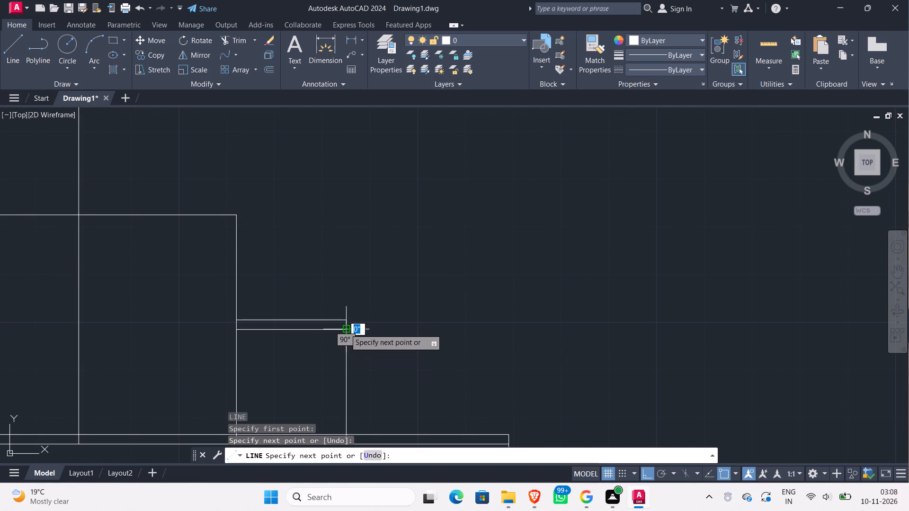
key(Escape)
Offset the plinth's top line downward by 2".
scroll(379, 309, down, 2)
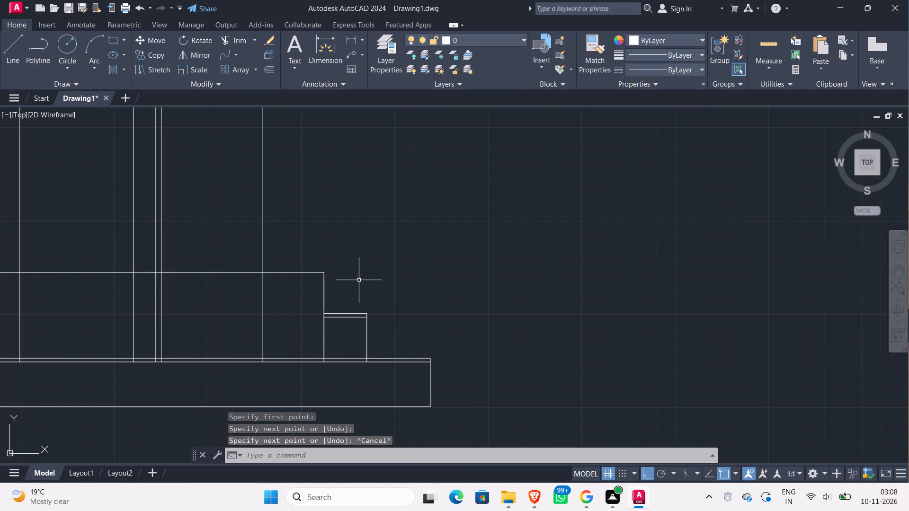
key(o)
key(Return)
key(Return)
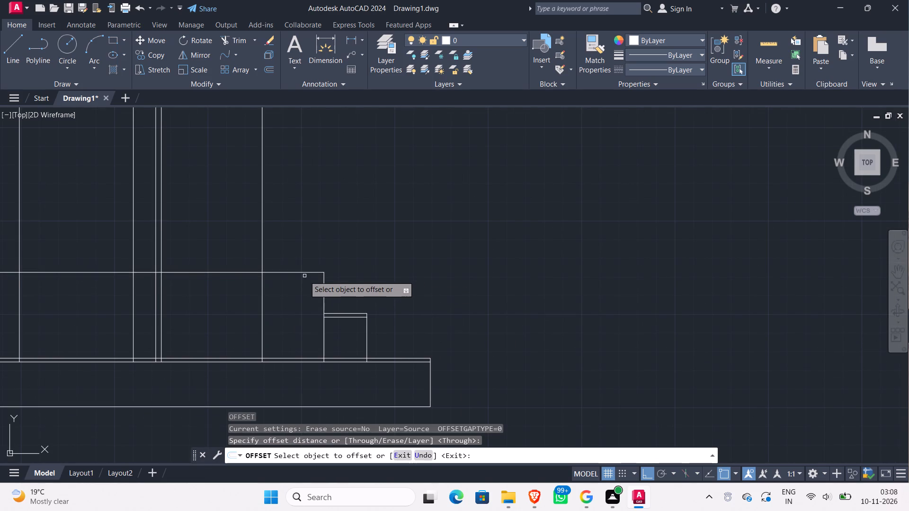
click(304, 273)
scroll(303, 264, down, 1)
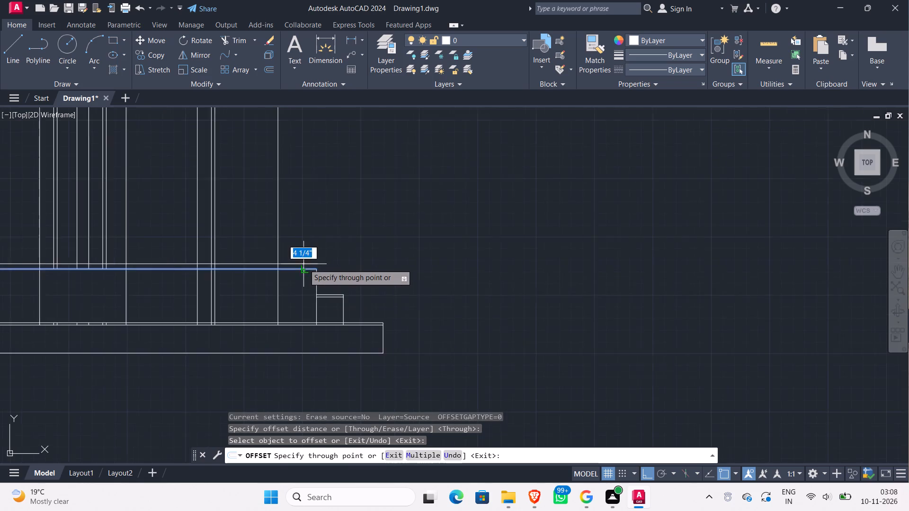
scroll(304, 264, down, 1)
scroll(304, 264, up, 1)
scroll(304, 264, down, 1)
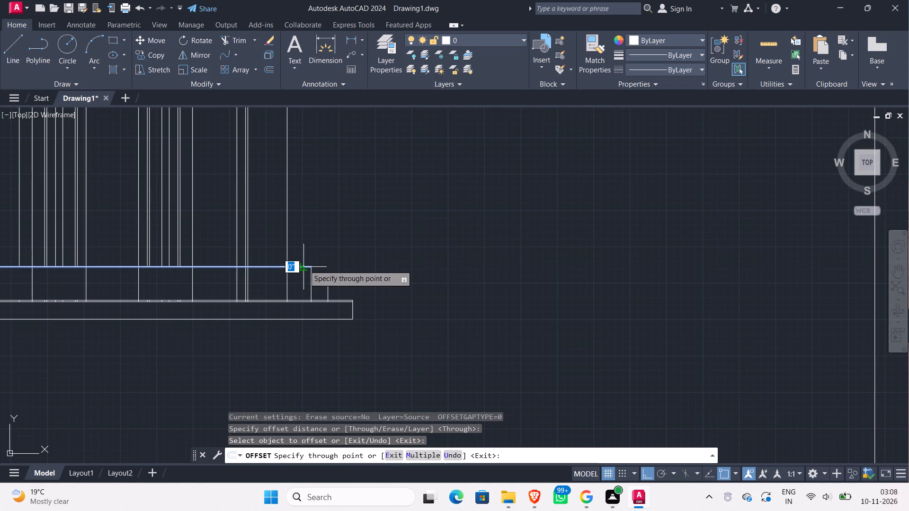
scroll(304, 265, up, 1)
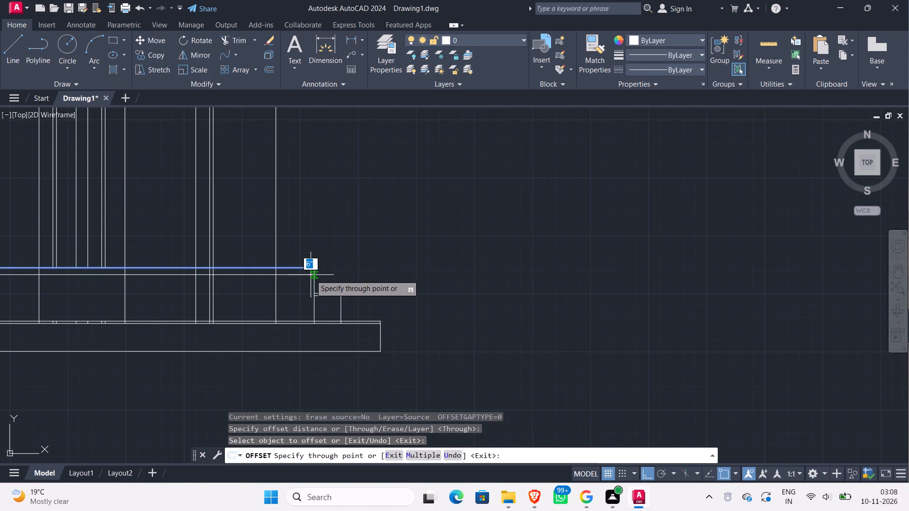
key(2)
key(shift+quotedbl)
key(Return)
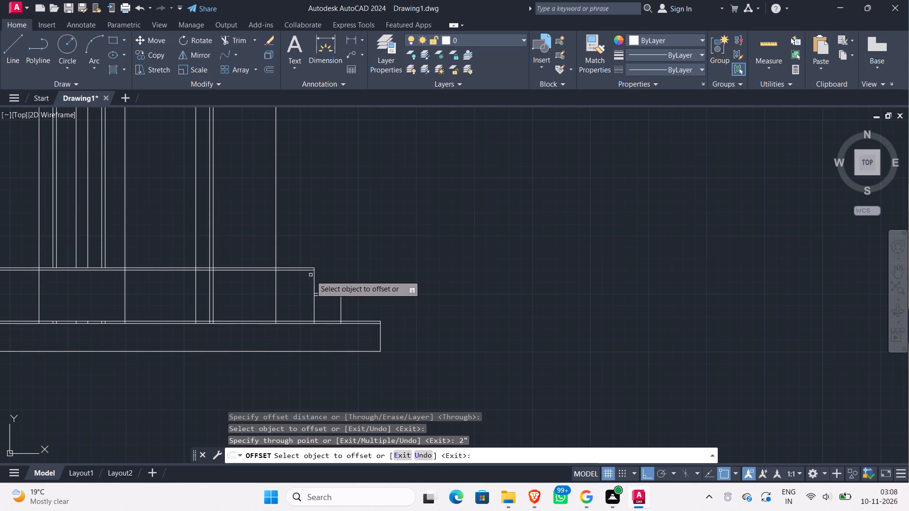
key(Escape)
Examine the plinth, steps and elephant figure in the reference image's side elevation.
scroll(350, 251, down, 2)
middle_drag(356, 250, 351, 324)
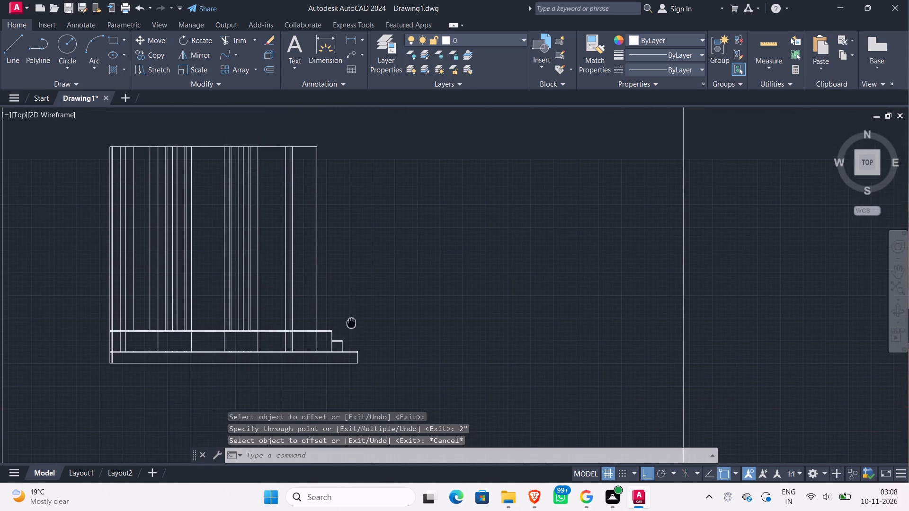
middle_drag(351, 324, 350, 327)
middle_drag(339, 327, 330, 407)
middle_drag(339, 386, 339, 344)
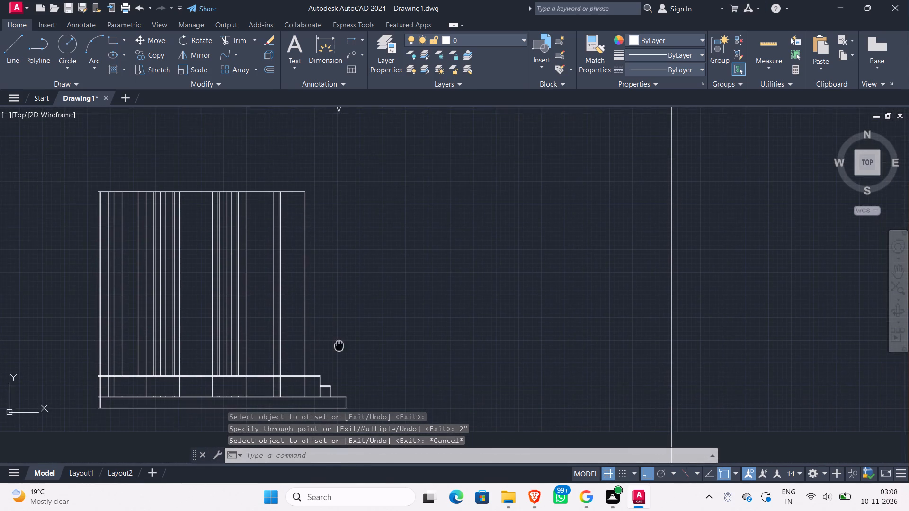
middle_drag(339, 344, 339, 344)
middle_drag(348, 335, 348, 344)
scroll(348, 344, down, 1)
middle_drag(357, 329, 337, 357)
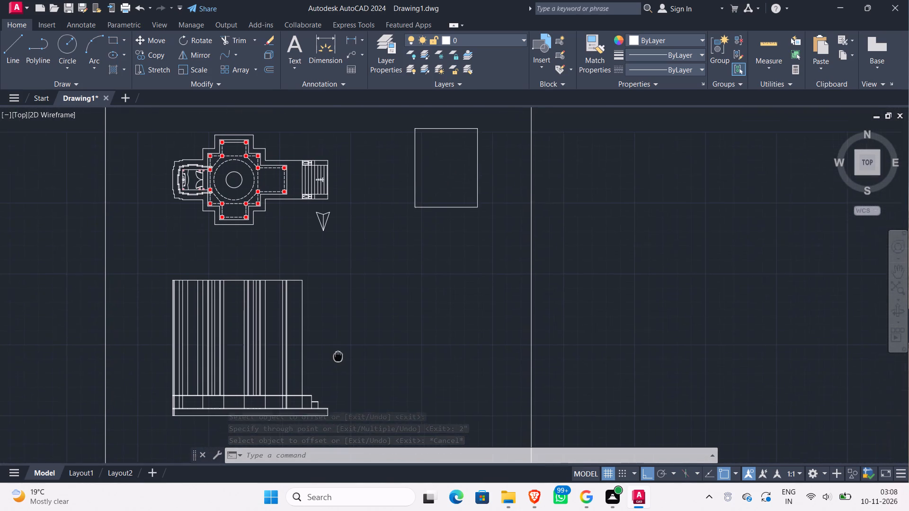
middle_drag(337, 357, 335, 362)
middle_drag(385, 292, 369, 337)
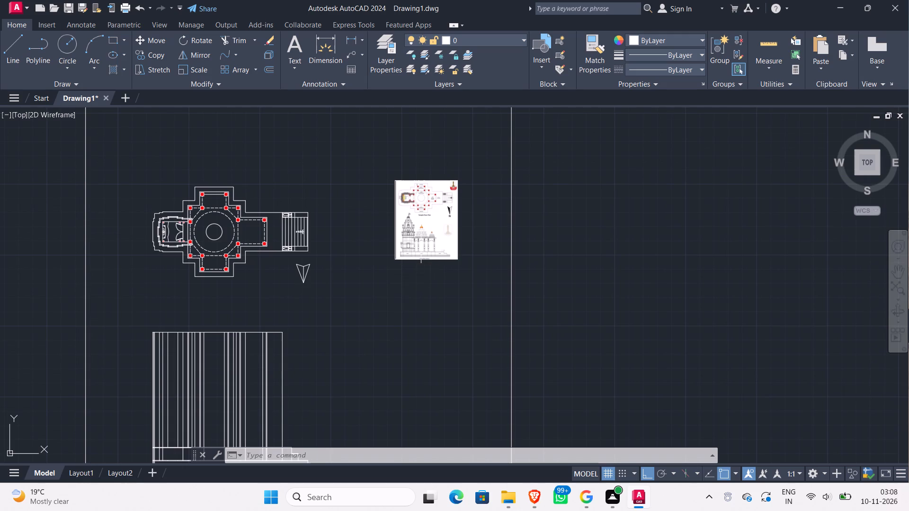
scroll(429, 229, up, 4)
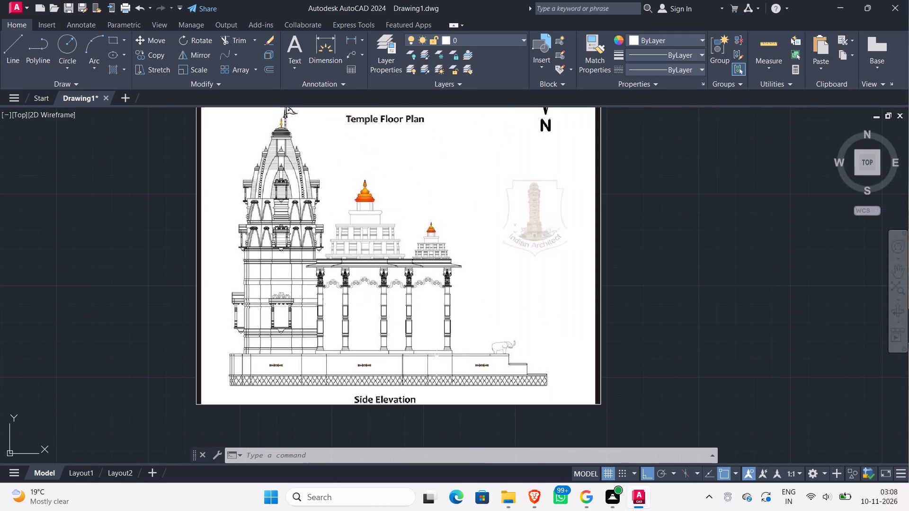
scroll(397, 348, up, 2)
scroll(397, 347, down, 2)
scroll(397, 347, up, 1)
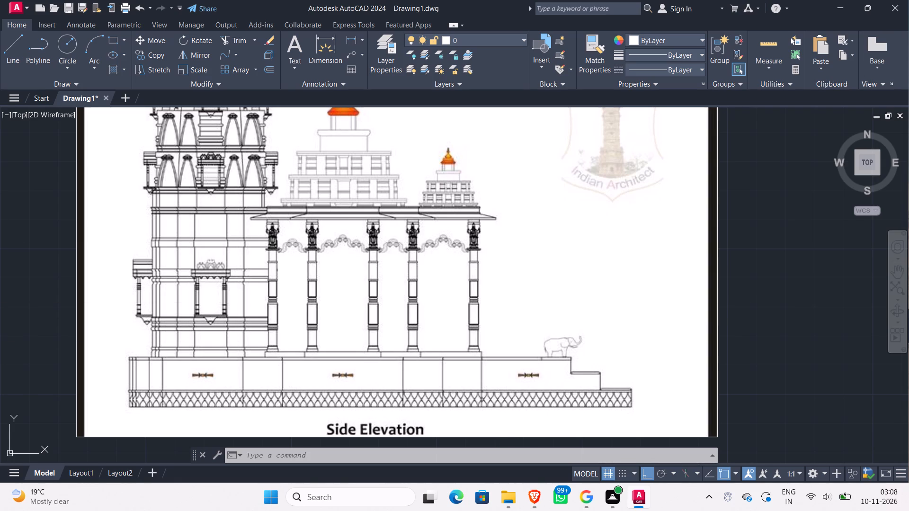
scroll(561, 257, down, 1)
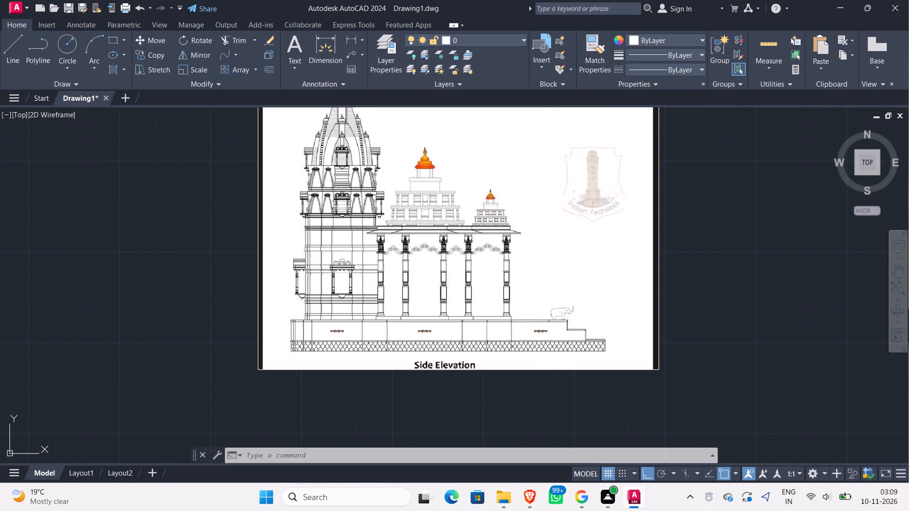
Switch to the Brave browser and look through the block categories on the cad-blocks.net home page.
click(533, 496)
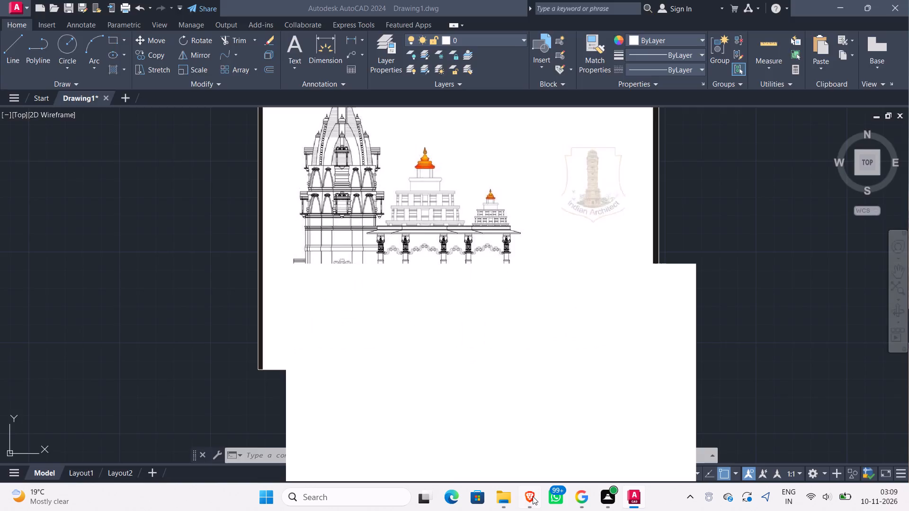
scroll(441, 345, down, 2)
scroll(441, 345, up, 3)
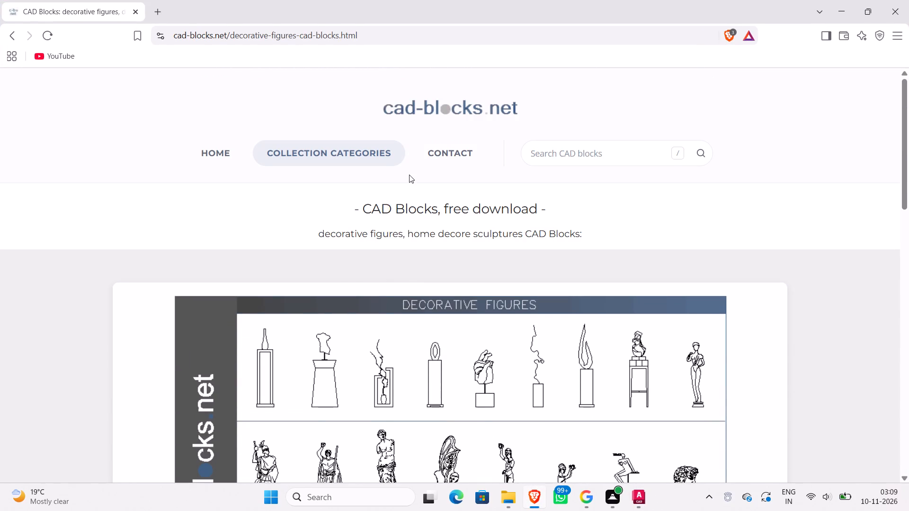
click(218, 150)
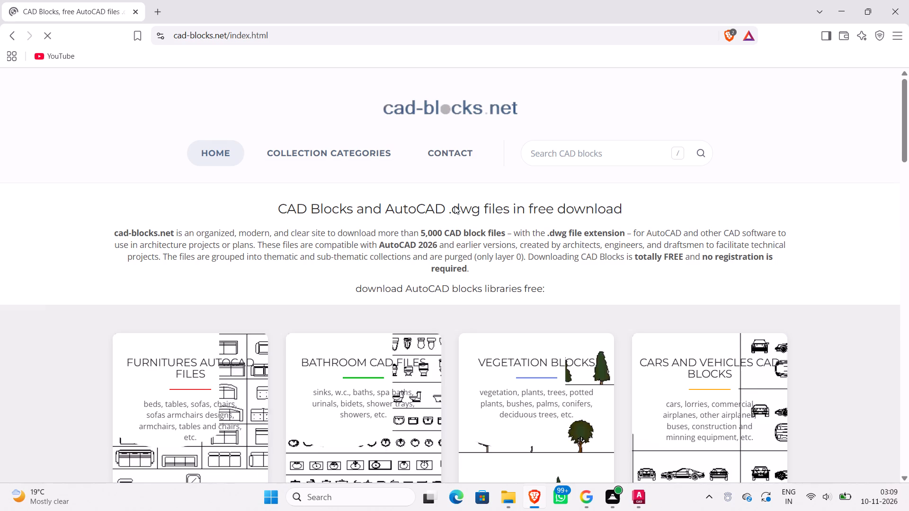
scroll(581, 282, down, 2)
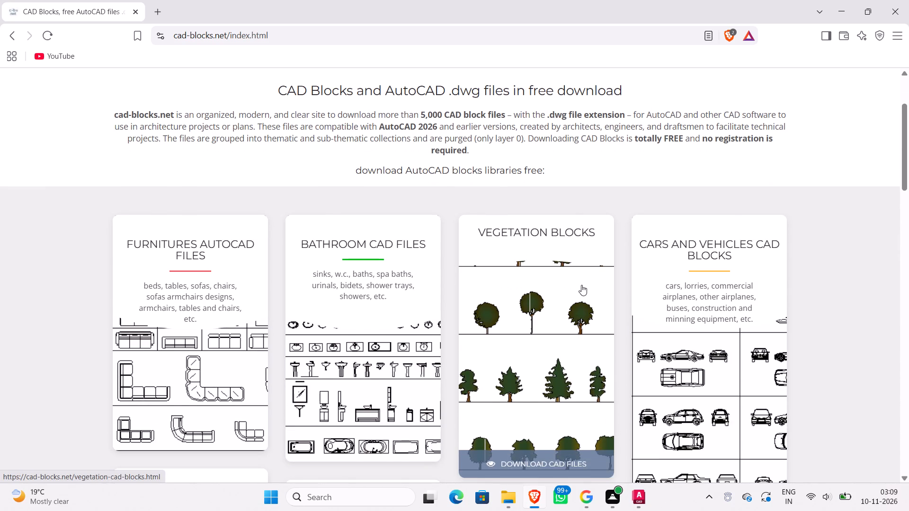
scroll(646, 273, down, 6)
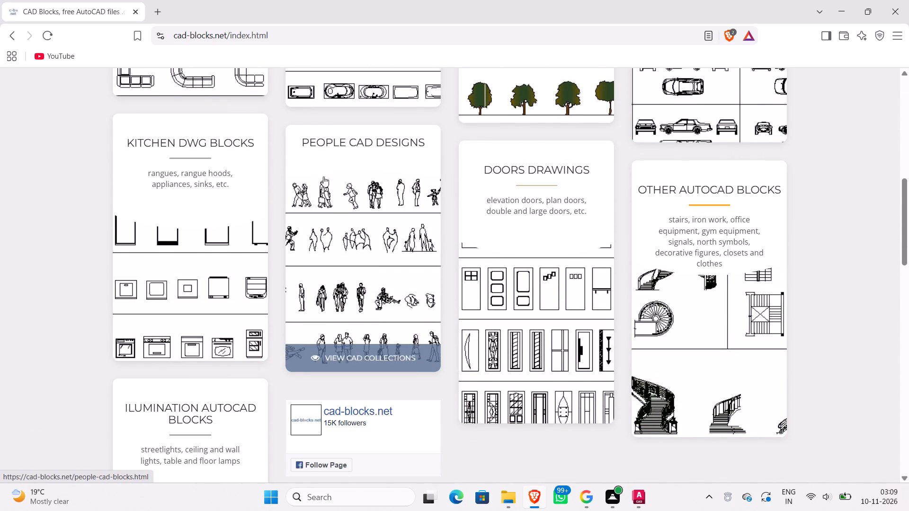
scroll(592, 254, down, 4)
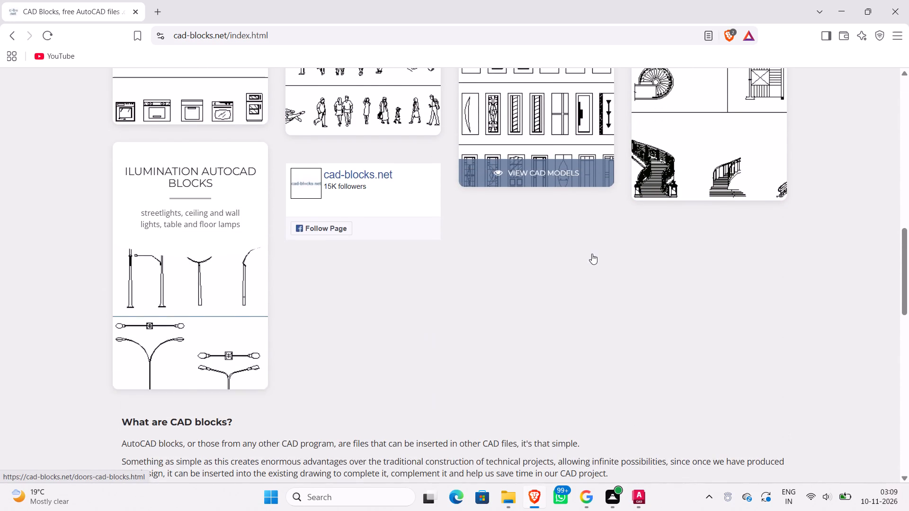
scroll(557, 282, up, 12)
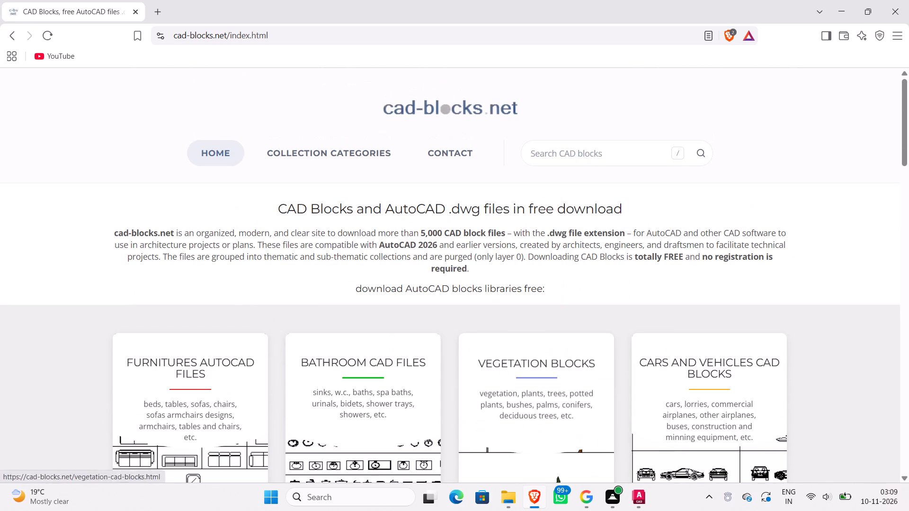
scroll(558, 239, up, 3)
Search cad-blocks.net for animals.
click(564, 153)
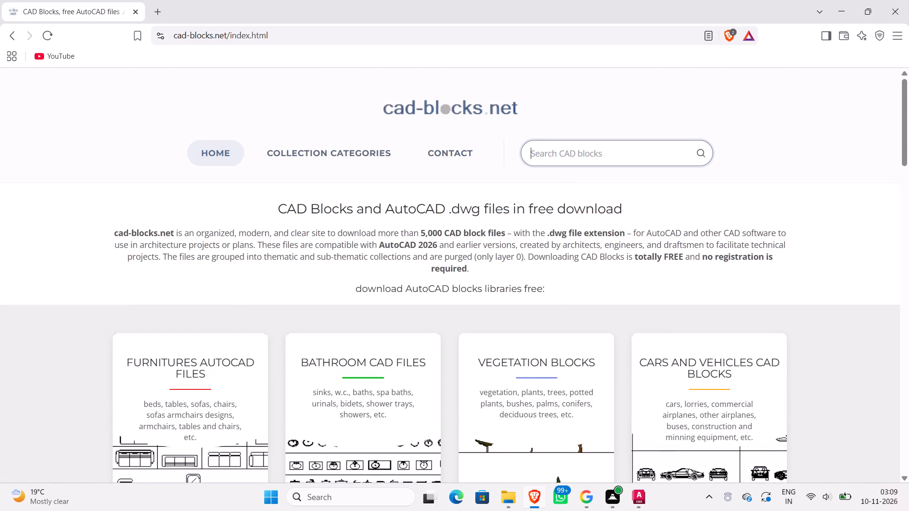
text(animals)
key(Return)
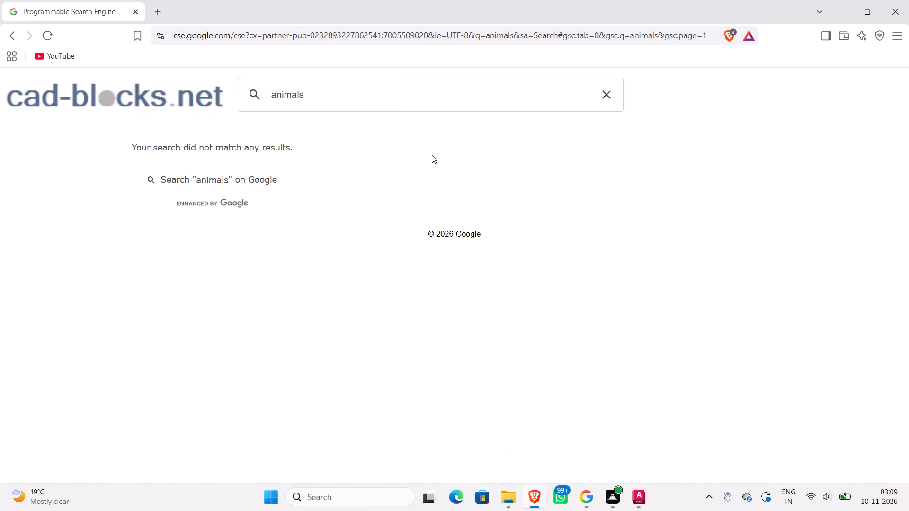
Go back through the earlier searches to the cad-blocks.net home page and look over its block categories again.
click(14, 37)
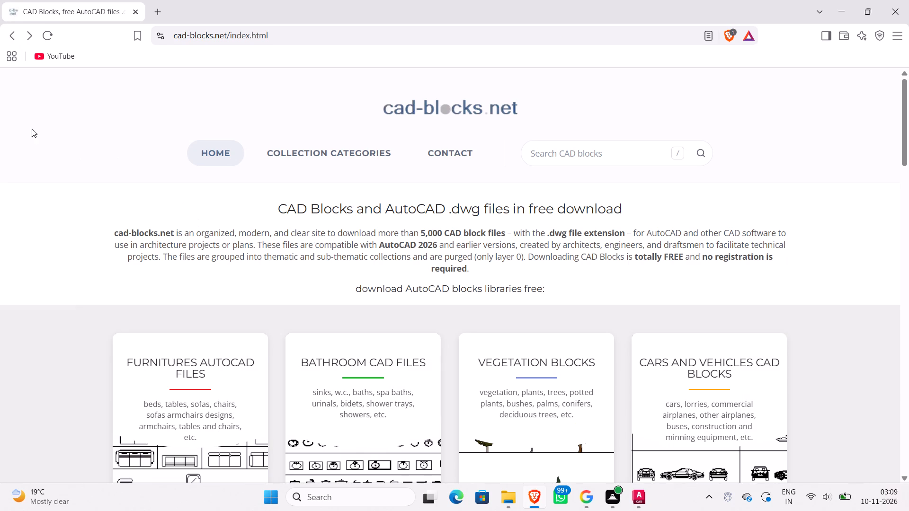
click(10, 33)
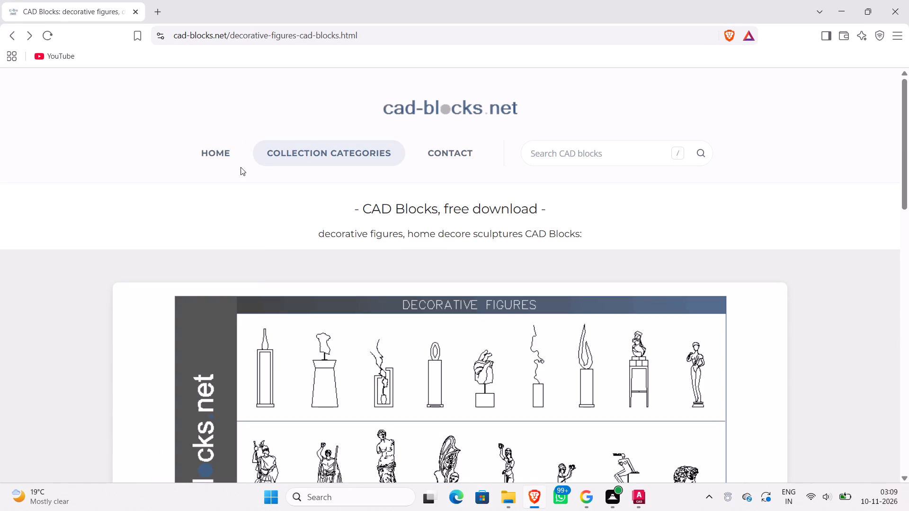
click(7, 35)
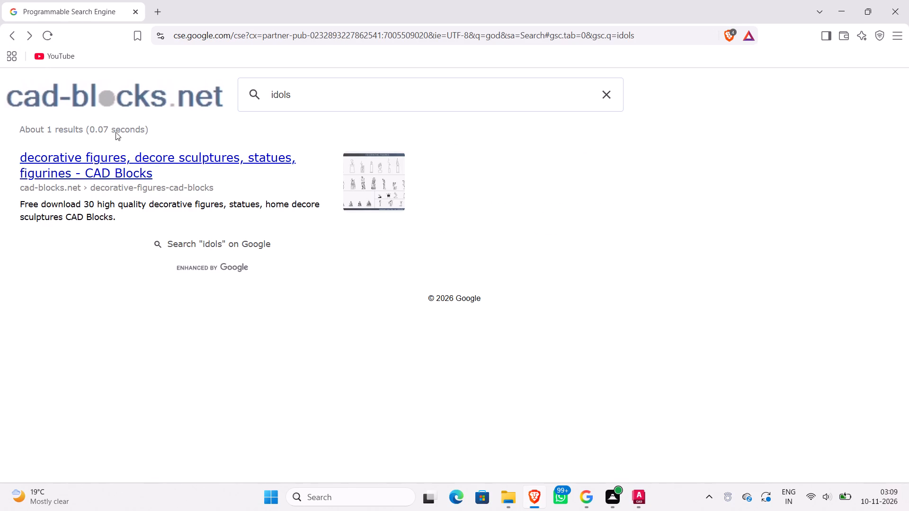
click(14, 37)
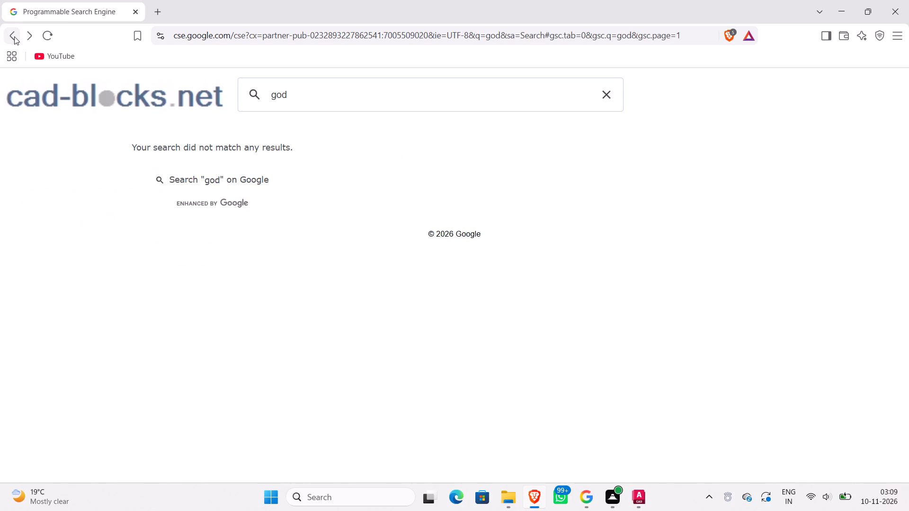
click(14, 36)
scroll(703, 361, down, 2)
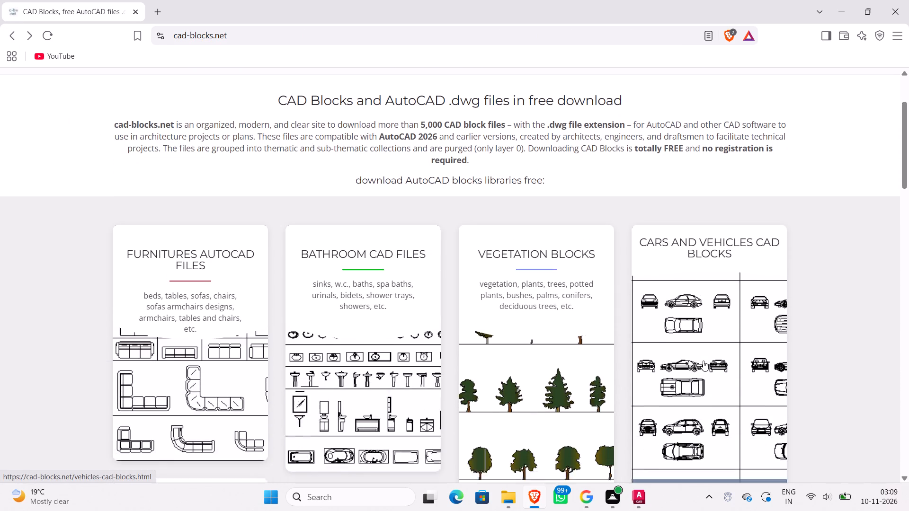
scroll(703, 358, down, 3)
scroll(507, 326, down, 6)
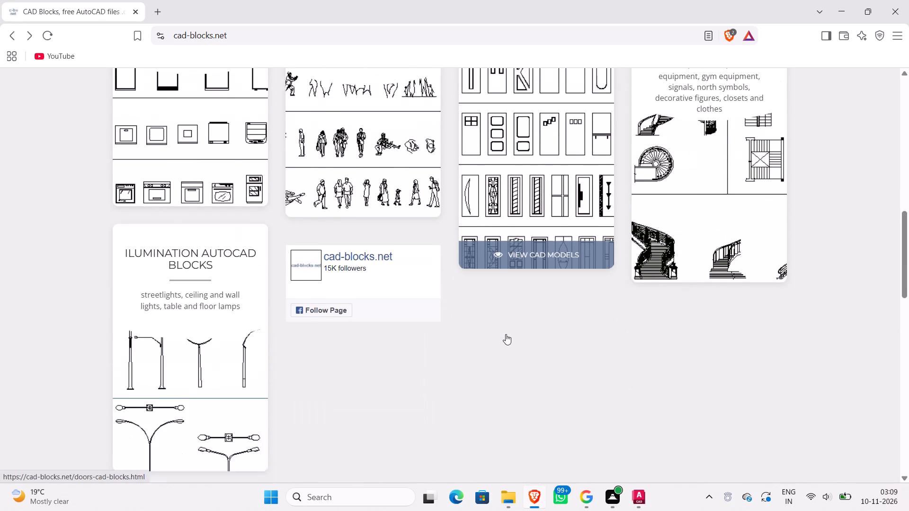
scroll(506, 334, down, 2)
scroll(506, 334, up, 12)
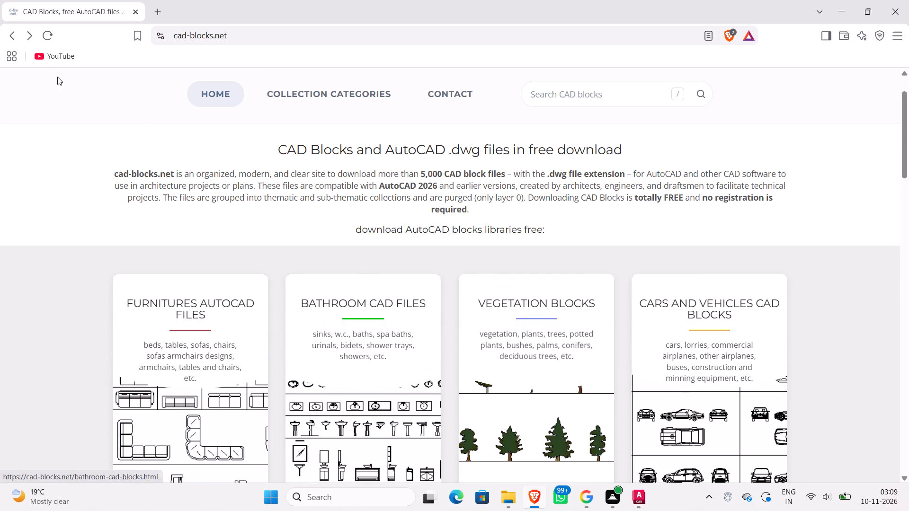
Return to the web results for free auto cad blocks and open the FreeCADS site.
click(8, 38)
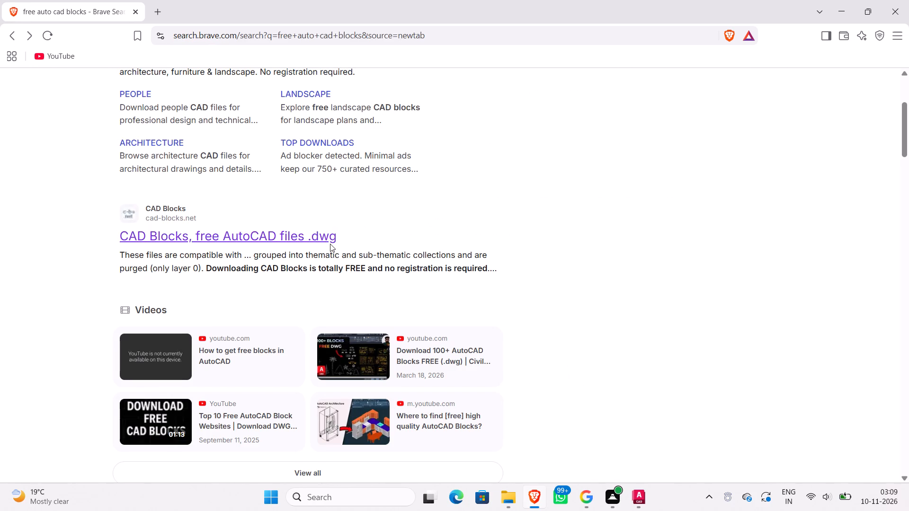
scroll(332, 244, up, 5)
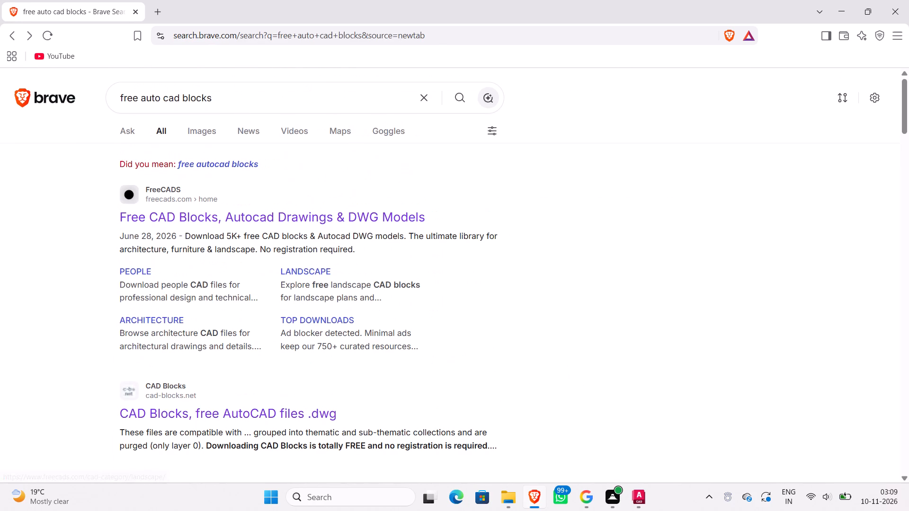
click(239, 211)
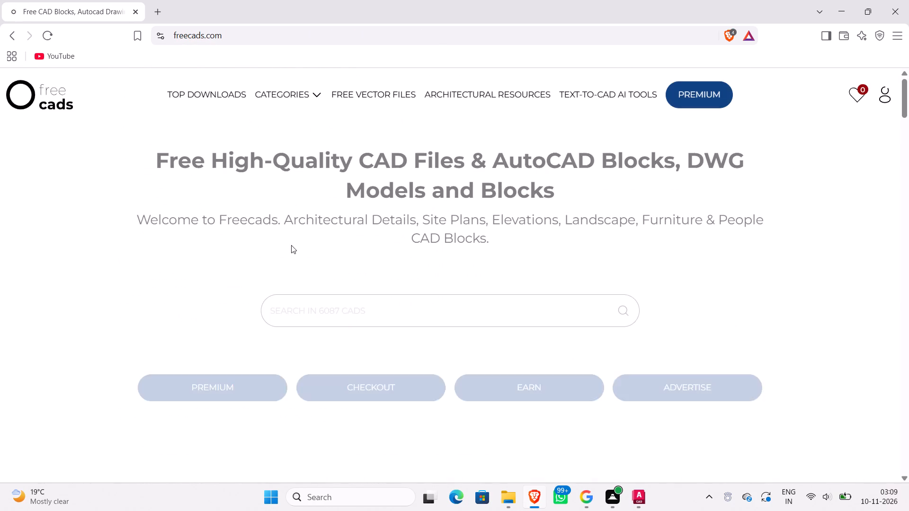
Look through the FreeCADS home page and its CAD categories, and open the animals category.
scroll(357, 251, down, 8)
scroll(361, 256, up, 1)
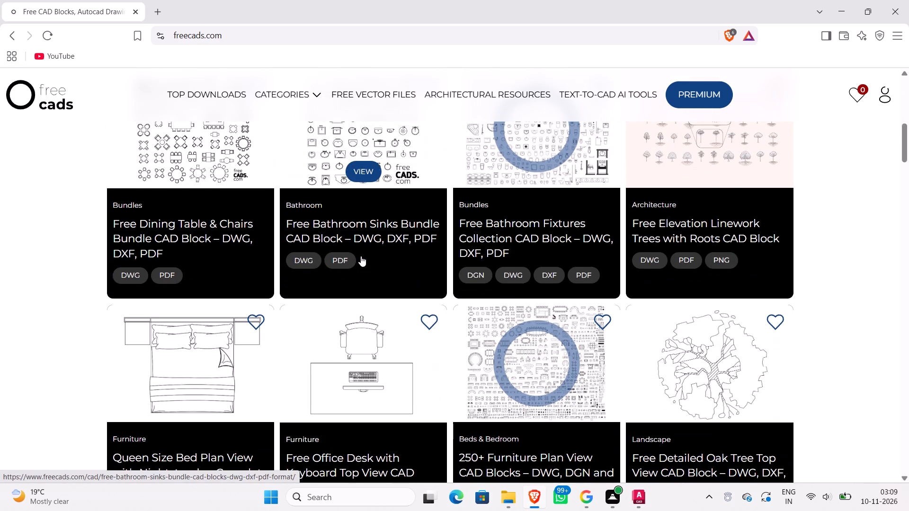
scroll(361, 256, up, 2)
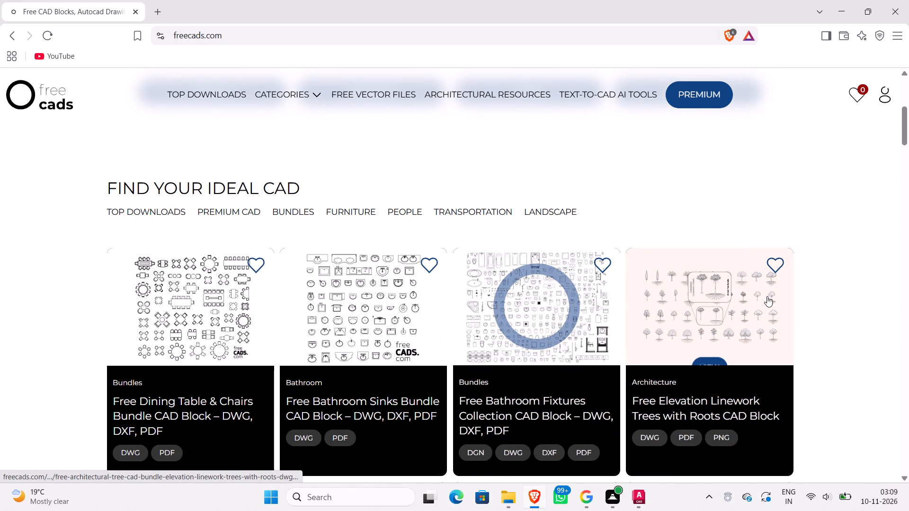
scroll(767, 296, down, 3)
scroll(703, 192, up, 1)
scroll(703, 192, down, 4)
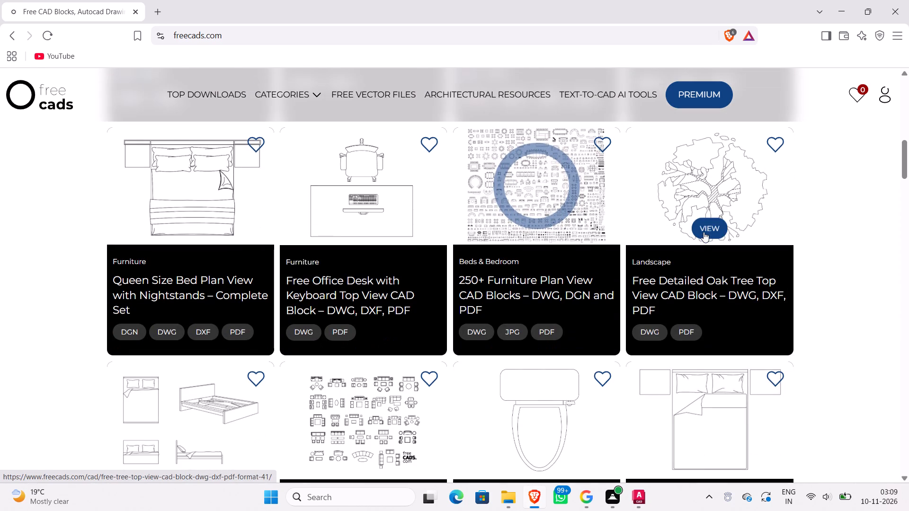
scroll(194, 313, down, 3)
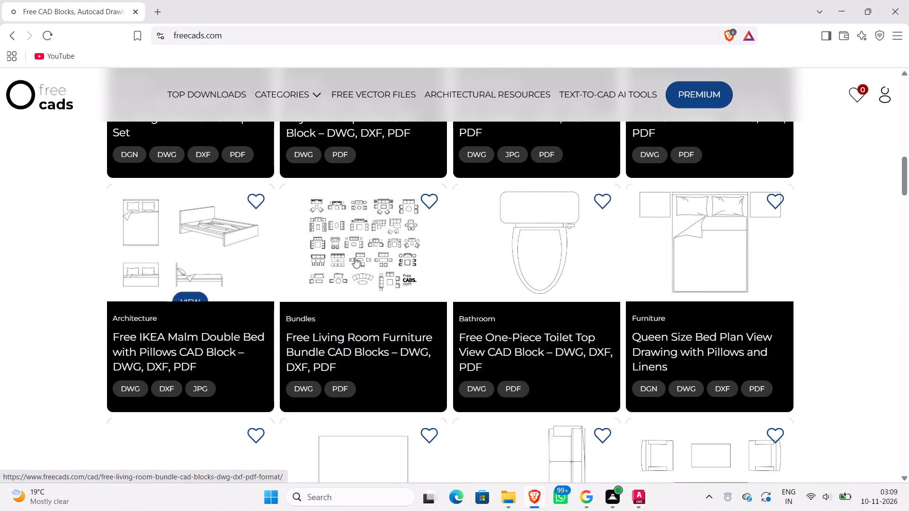
scroll(627, 245, down, 4)
scroll(116, 288, down, 4)
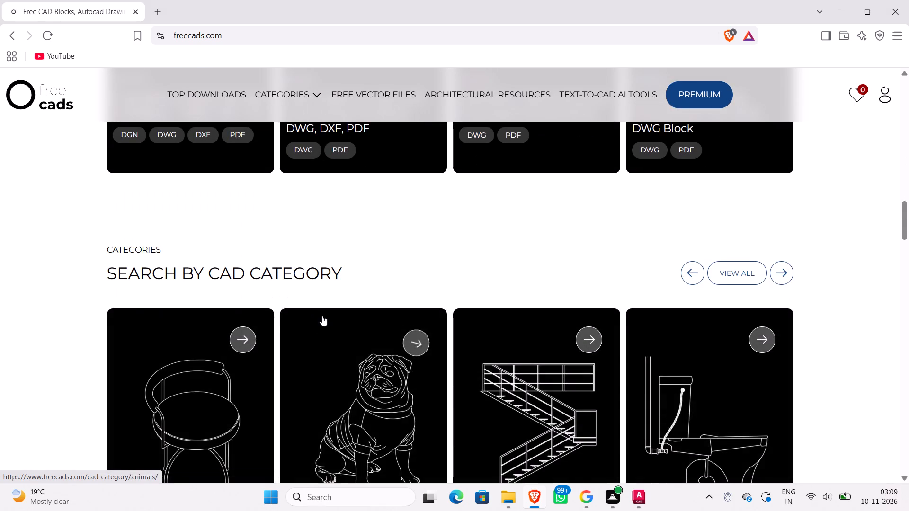
scroll(322, 316, down, 2)
click(348, 335)
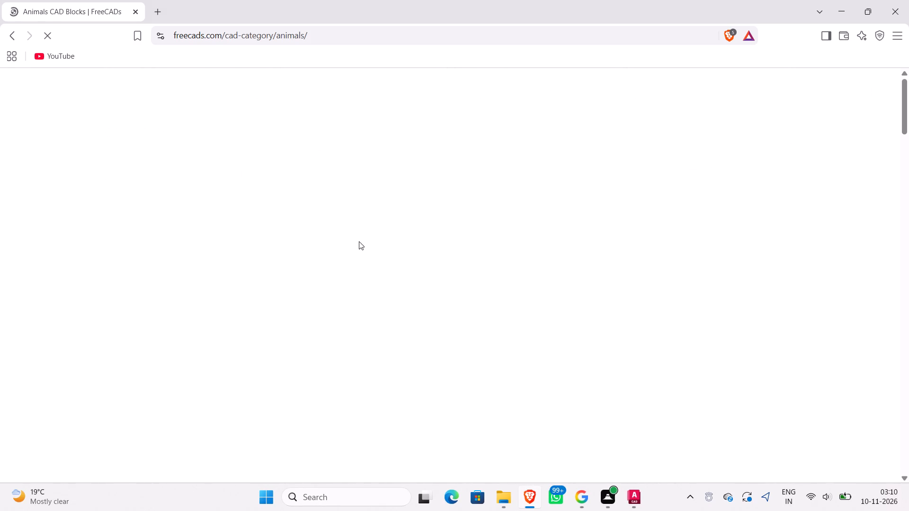
Look through the animal CAD blocks and open the Wild & Safari Animals subcategory.
scroll(363, 257, down, 4)
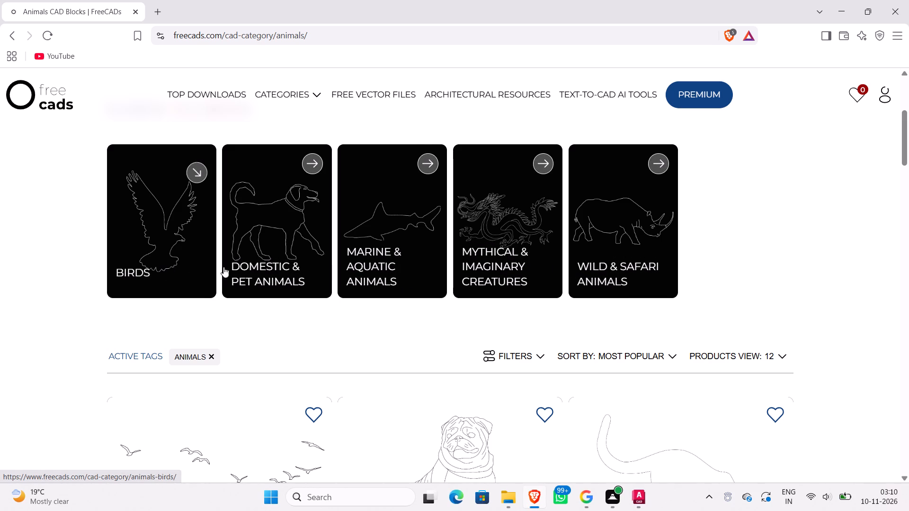
scroll(606, 243, down, 3)
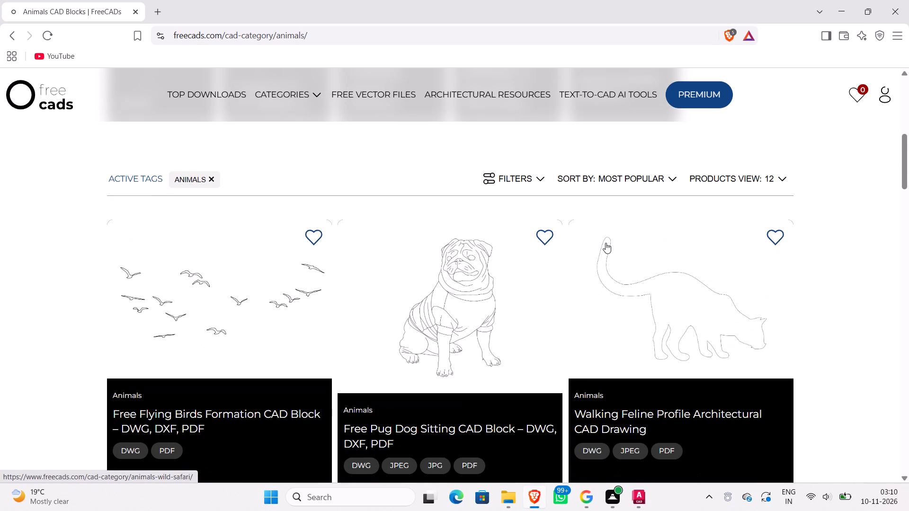
scroll(606, 243, down, 3)
scroll(606, 244, up, 3)
scroll(606, 244, down, 5)
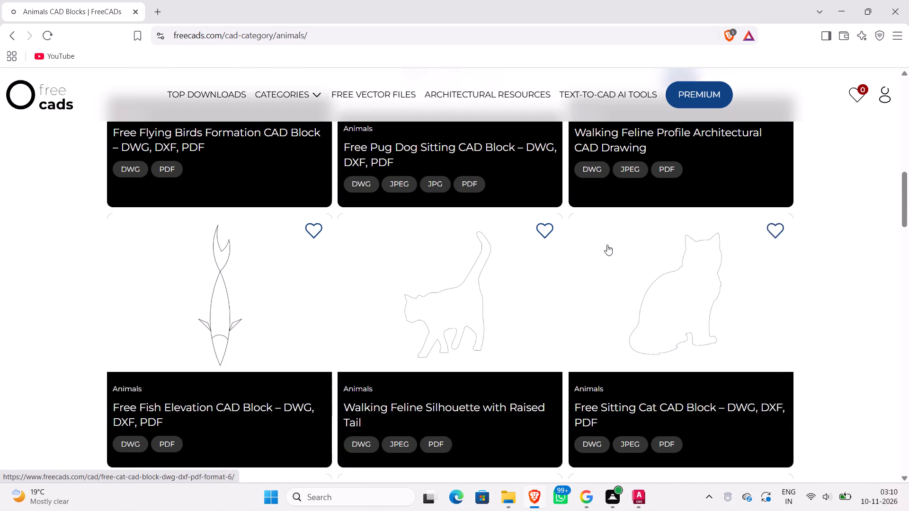
scroll(607, 245, down, 4)
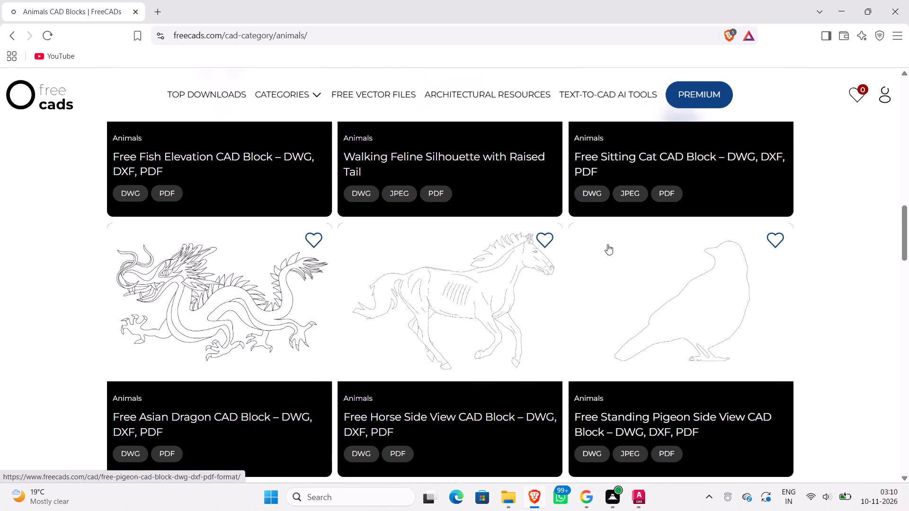
scroll(607, 244, down, 7)
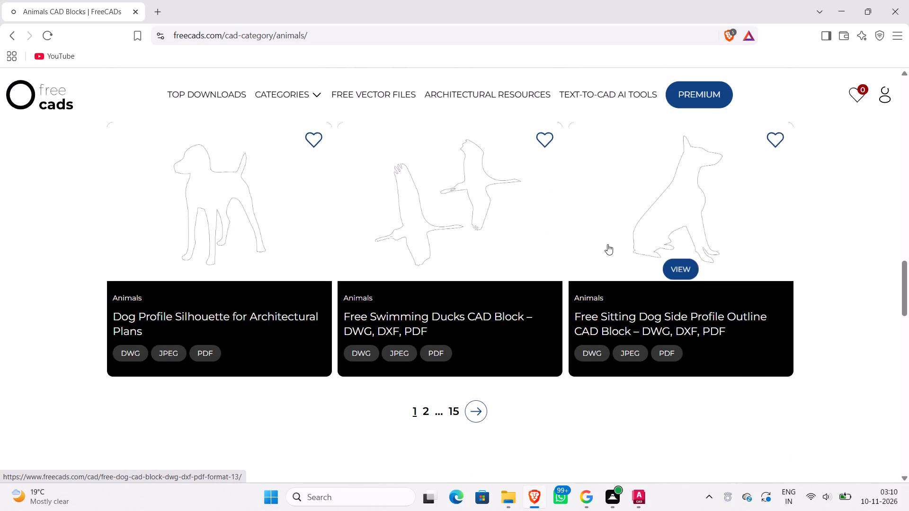
scroll(607, 244, down, 10)
scroll(607, 244, up, 2)
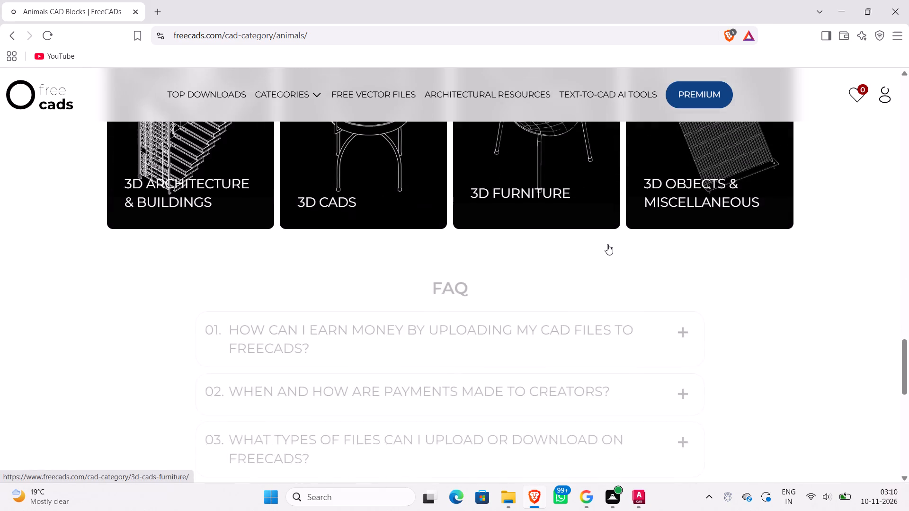
scroll(607, 244, up, 19)
scroll(607, 229, up, 5)
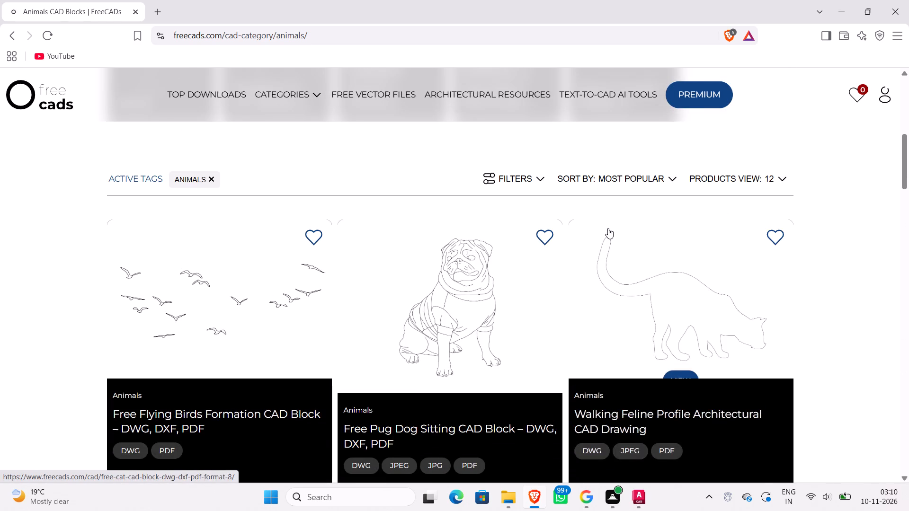
scroll(615, 232, up, 5)
click(629, 328)
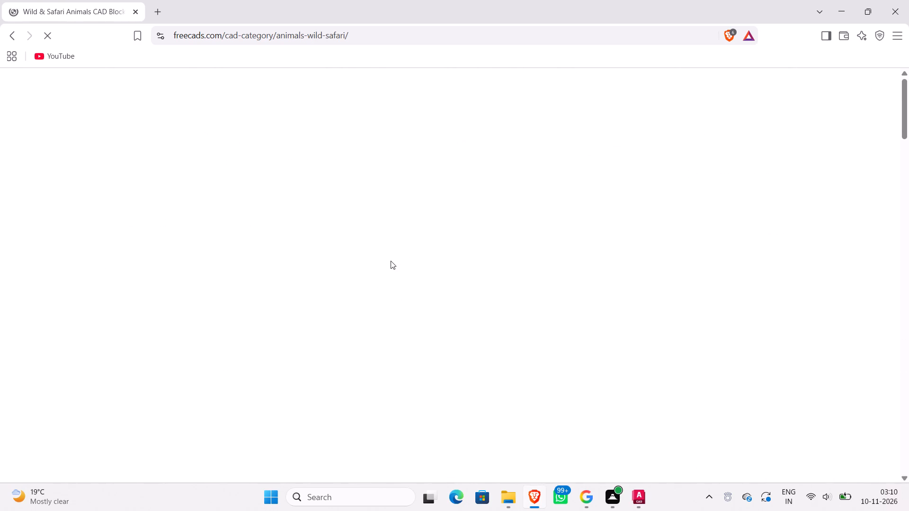
Browse the wild and safari animal blocks and open the Free Side-Profile Elephant CAD Block page.
scroll(322, 265, down, 3)
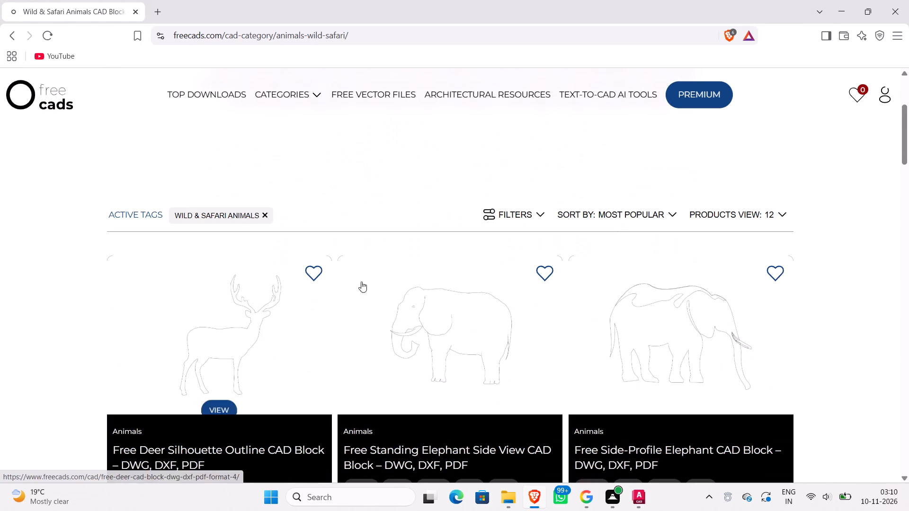
scroll(467, 307, down, 5)
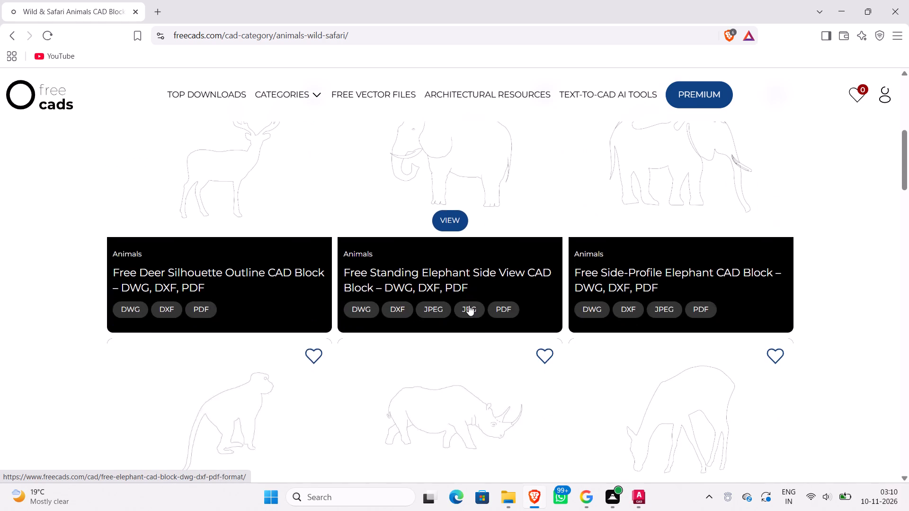
scroll(469, 305, down, 4)
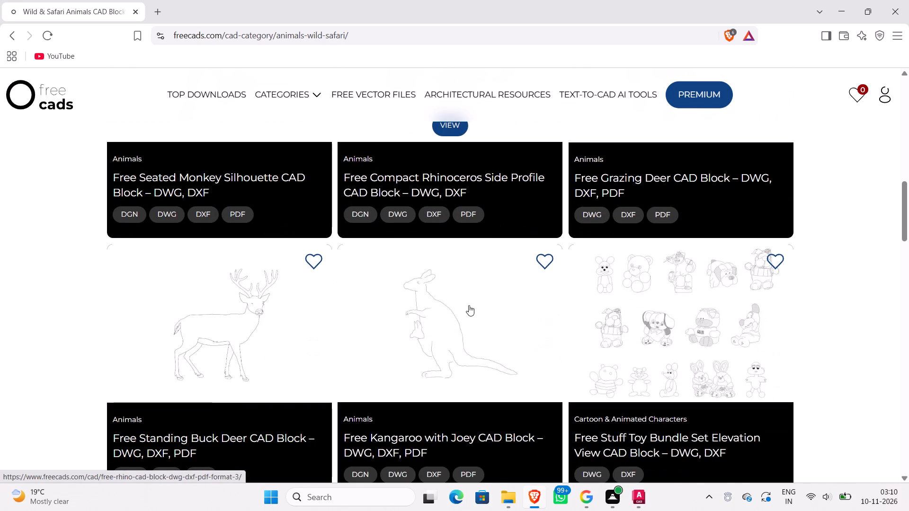
scroll(469, 305, down, 6)
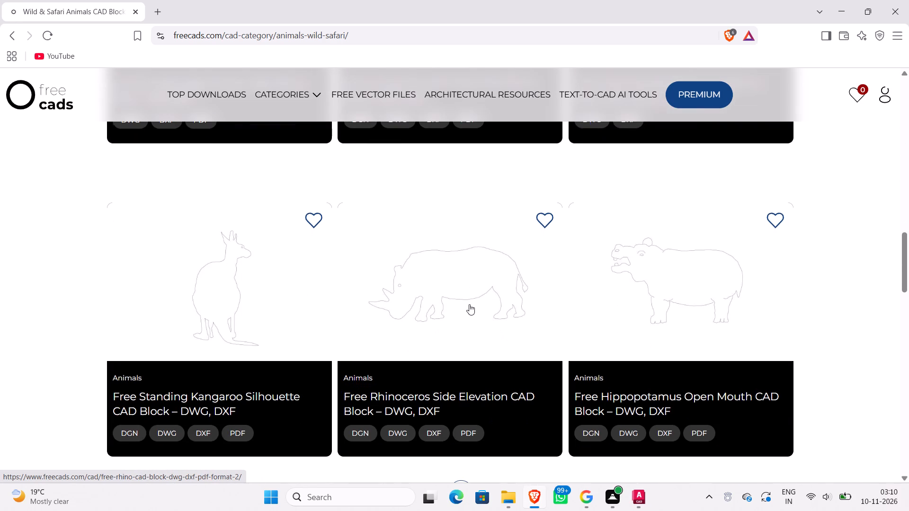
scroll(469, 304, down, 6)
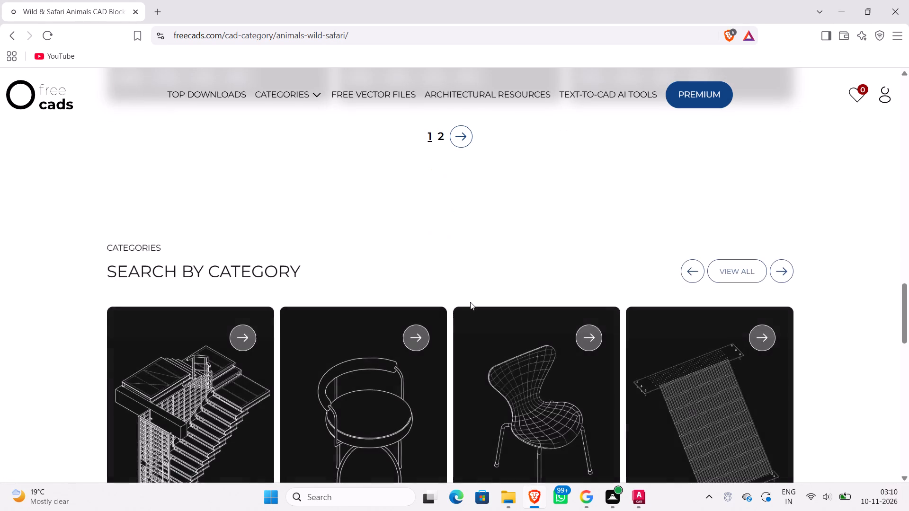
scroll(470, 301, up, 5)
scroll(479, 283, down, 3)
scroll(479, 283, up, 5)
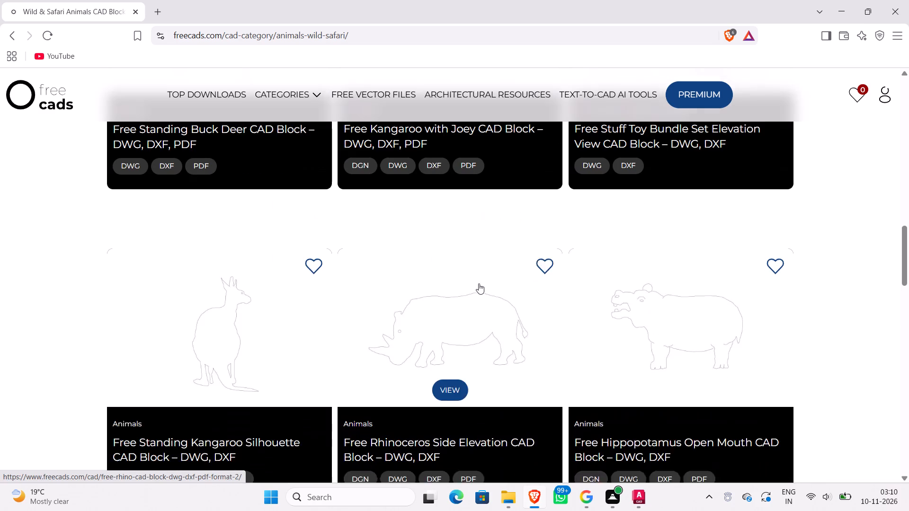
scroll(479, 284, up, 15)
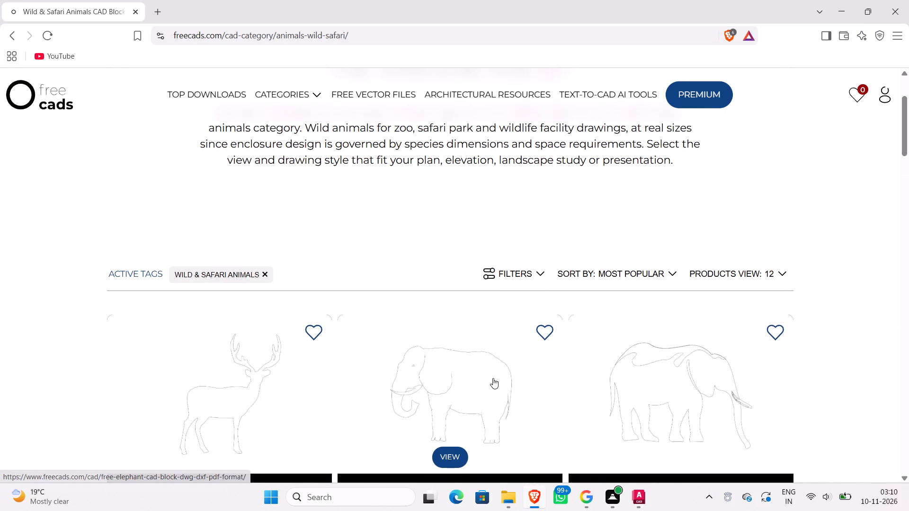
click(681, 388)
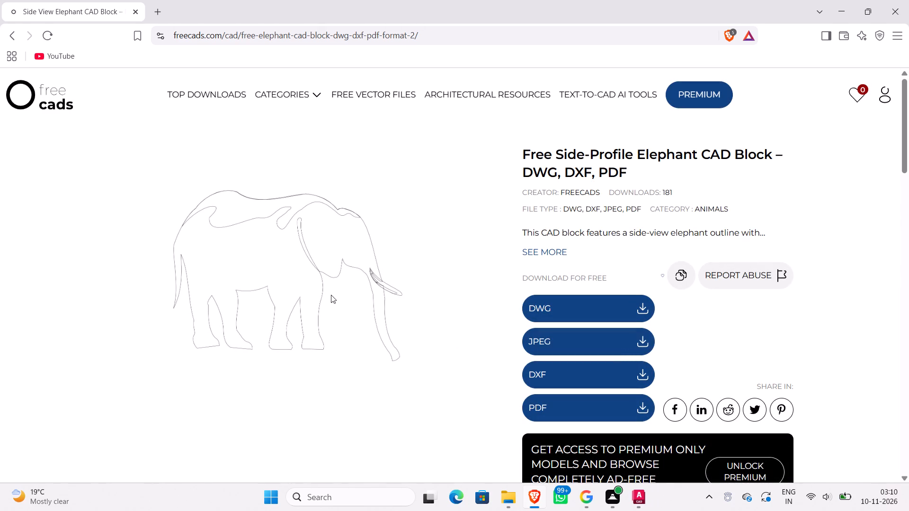
Download the DWG version of the side-profile elephant and save it in Downloads as "elephant block".
scroll(382, 294, down, 2)
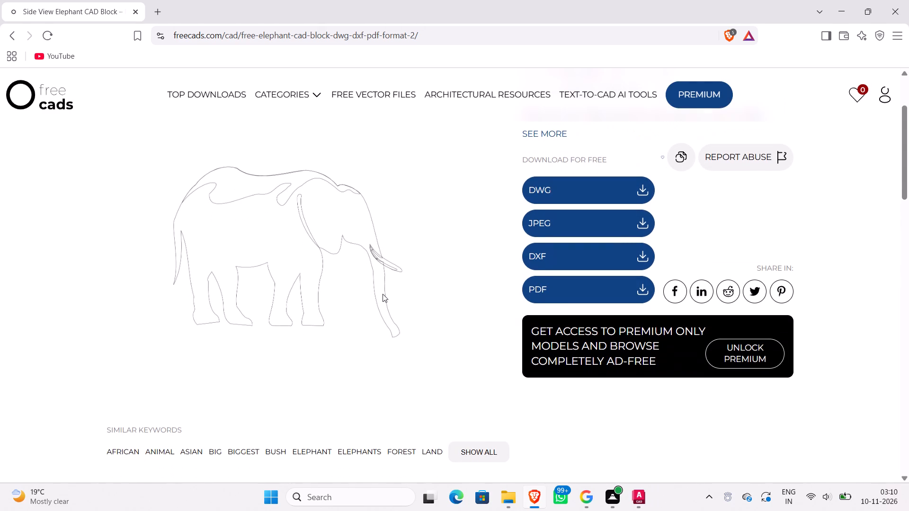
scroll(383, 294, up, 3)
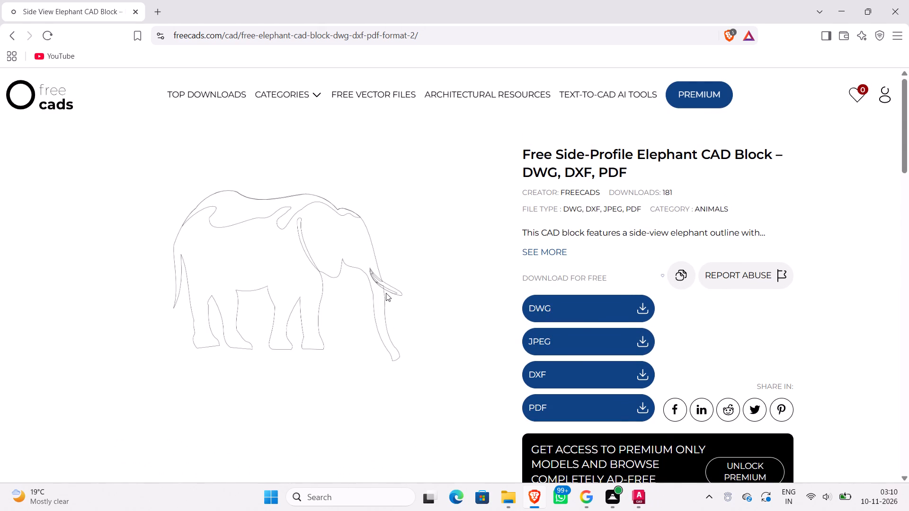
click(646, 308)
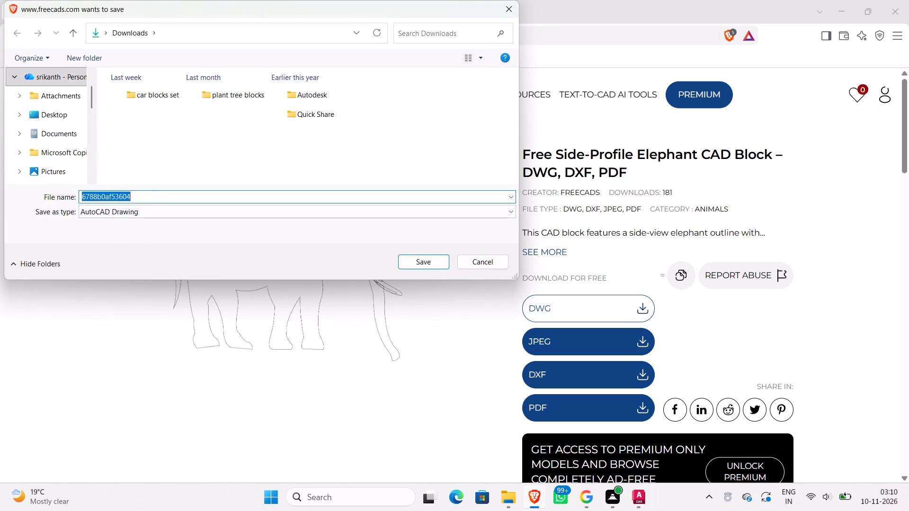
click(146, 193)
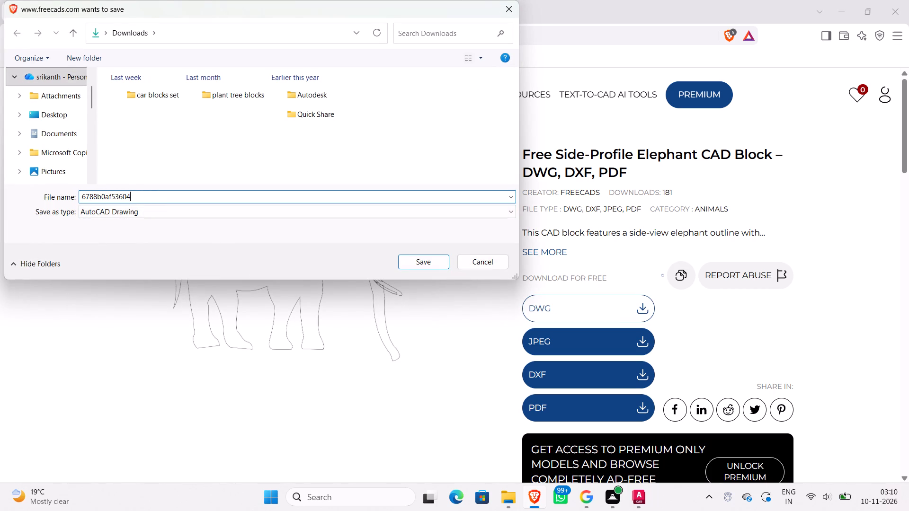
key(BackSpace)
key(BackSpace)
key(BackSpace)
key(BackSpace)
key(BackSpace)
key(BackSpace)
key(BackSpace)
key(BackSpace)
key(BackSpace)
key(BackSpace)
key(BackSpace)
key(BackSpace)
key(BackSpace)
key(BackSpace)
key(BackSpace)
key(BackSpace)
key(BackSpace)
key(BackSpace)
text(elep)
text(hant)
key(space)
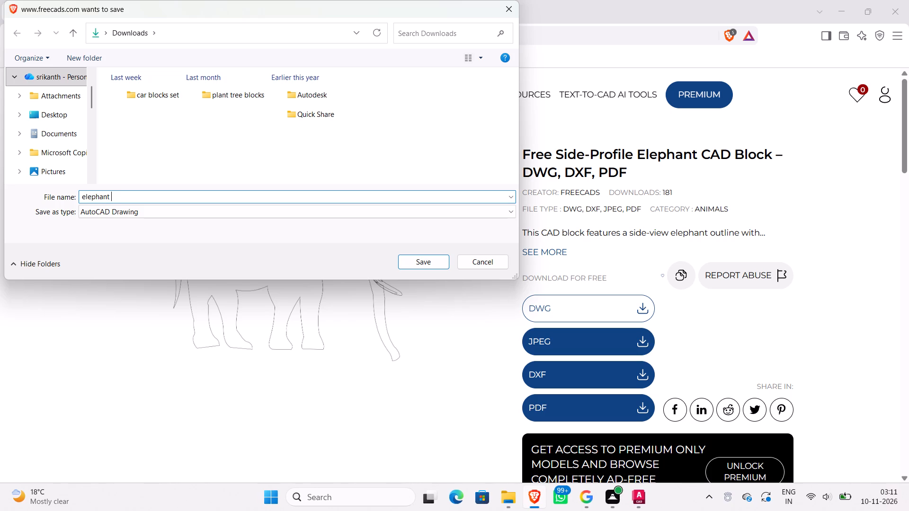
text(block)
click(419, 263)
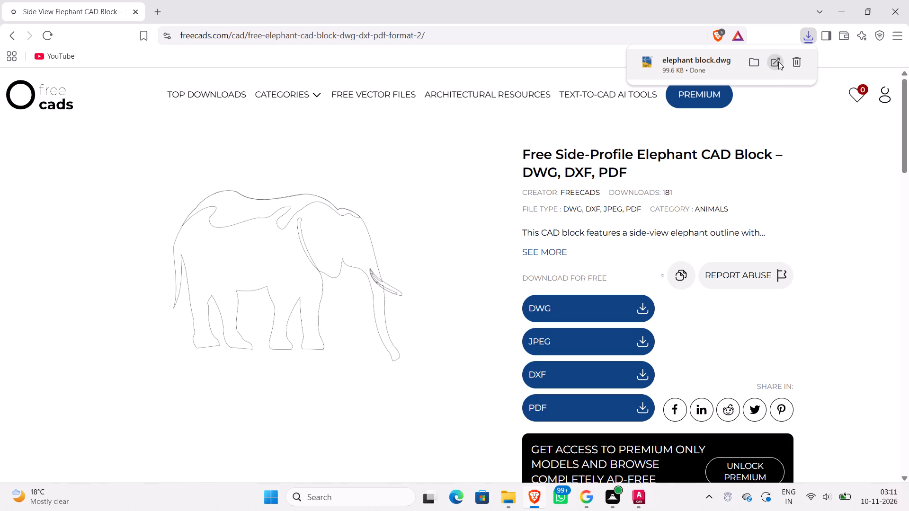
Open the downloaded elephant block.dwg in AutoCAD.
click(777, 62)
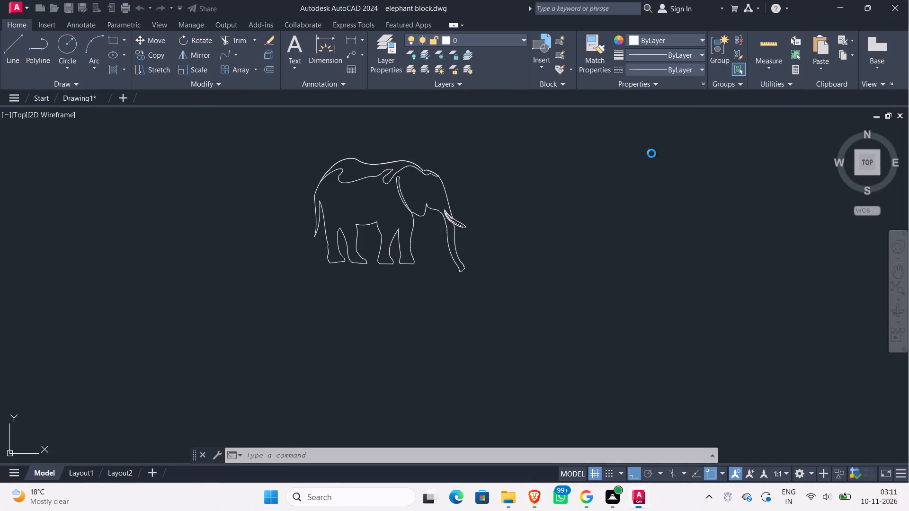
Define a block named "elephant" from all of the elephant's linework, converting the selected objects to the block.
scroll(459, 257, down, 2)
scroll(459, 257, up, 2)
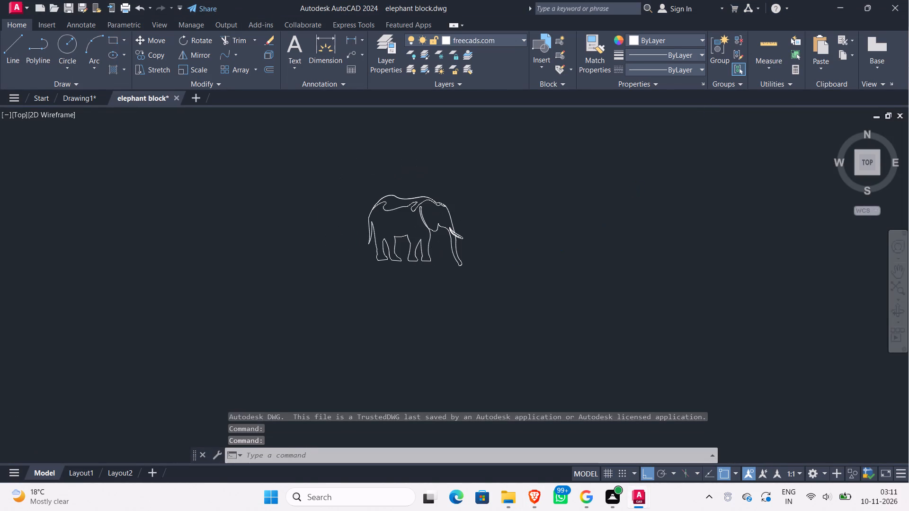
scroll(459, 257, down, 2)
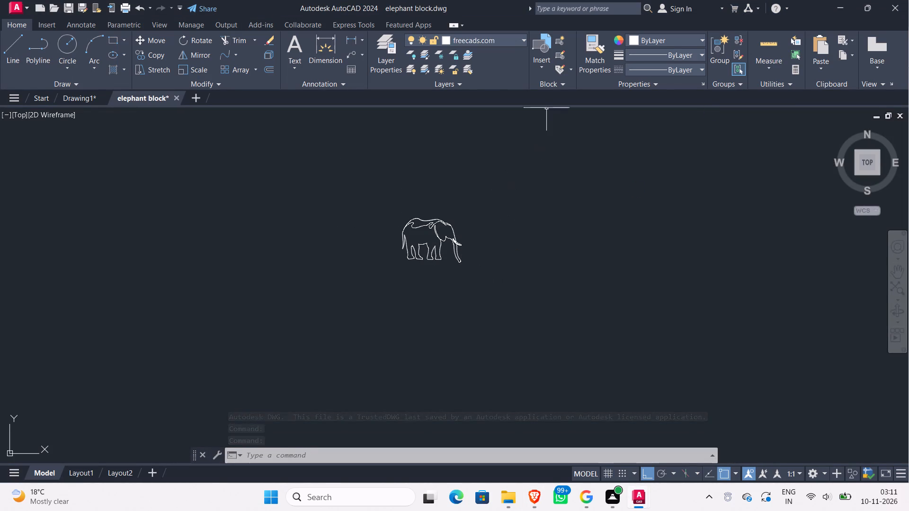
scroll(455, 255, down, 2)
scroll(455, 255, up, 3)
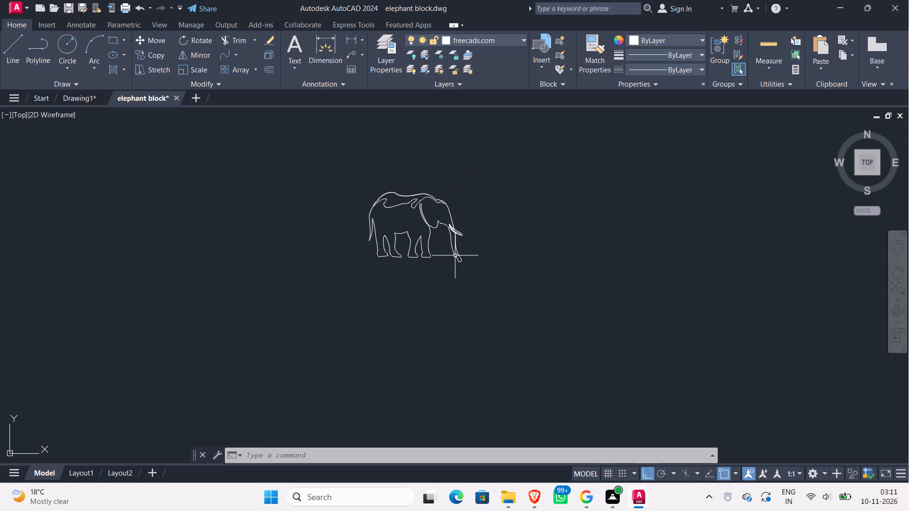
middle_drag(455, 255, 465, 297)
click(488, 312)
click(366, 210)
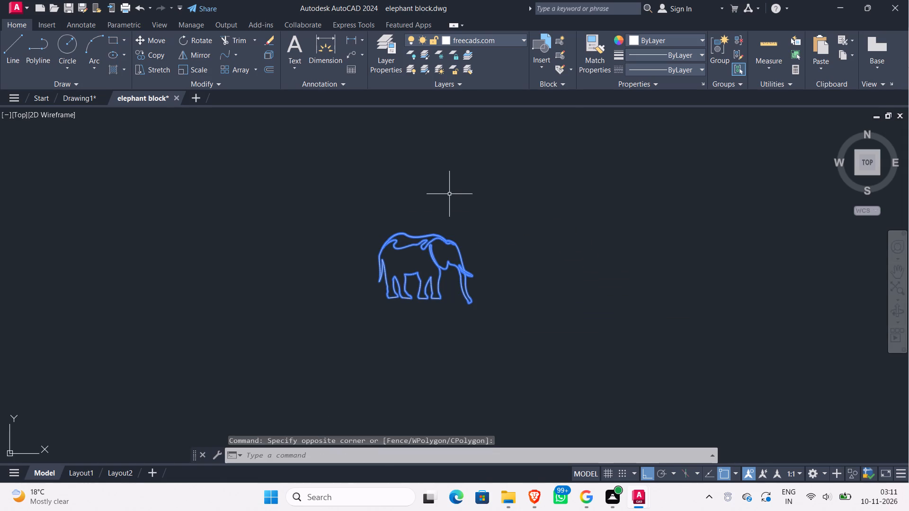
click(557, 83)
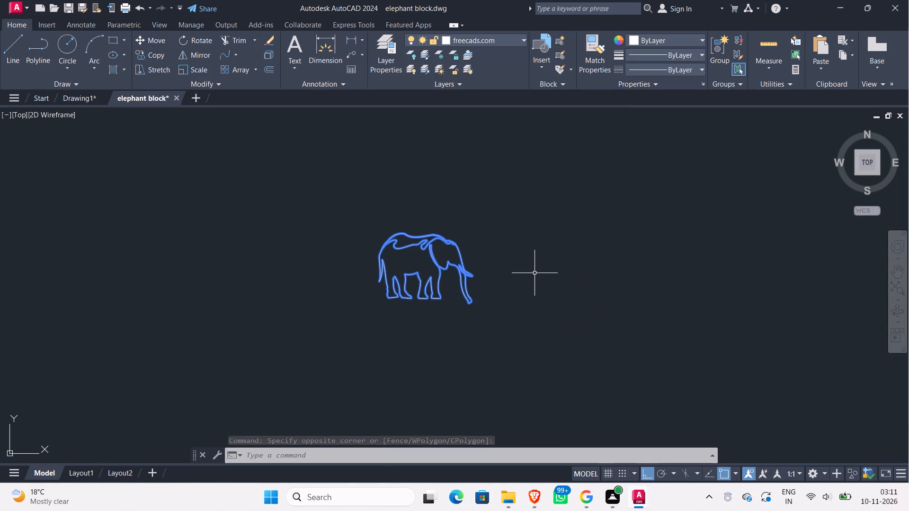
key(b)
key(Return)
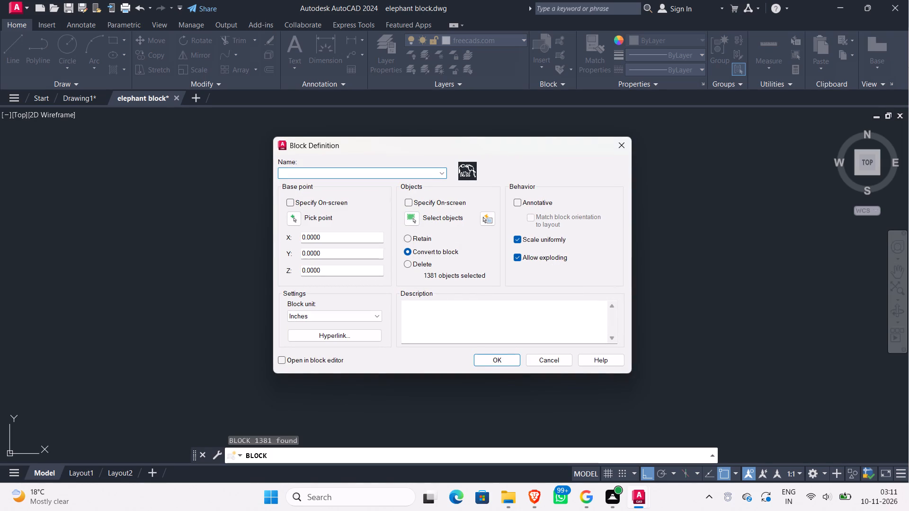
text(el)
key(e)
key(p)
text(ha)
text(nt)
click(411, 218)
click(494, 318)
click(339, 216)
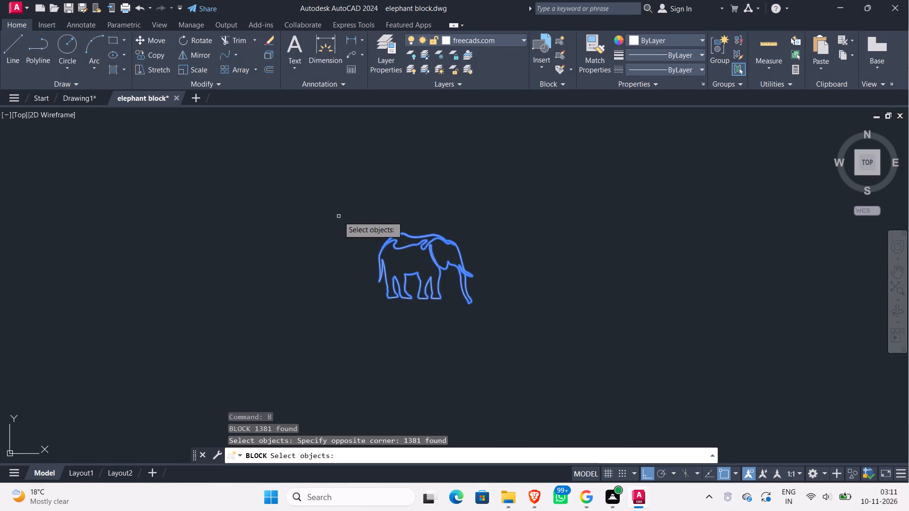
key(Return)
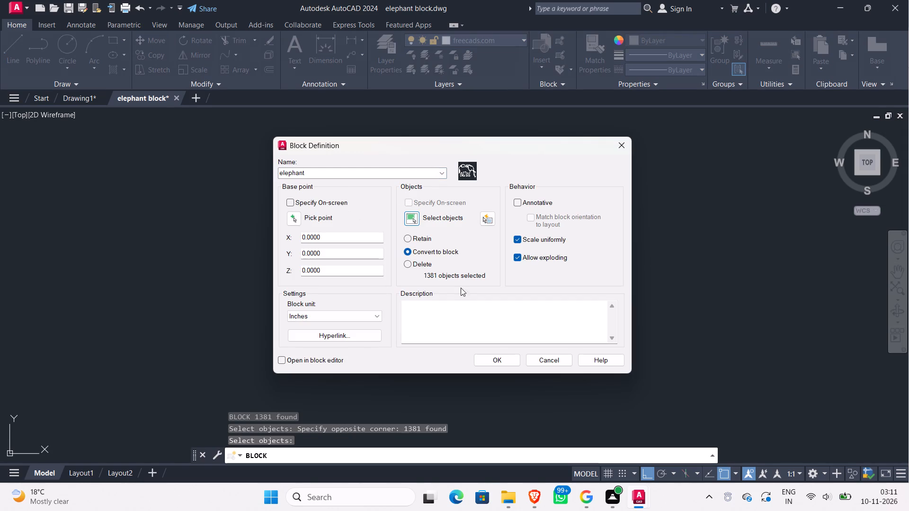
click(502, 359)
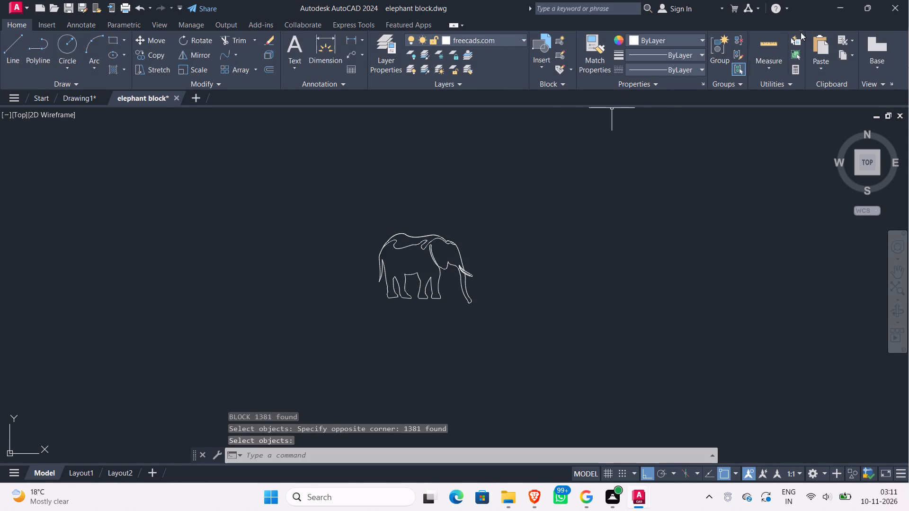
Close AutoCAD, saving the changes to both elephant block.dwg and Drawing1.dwg.
click(902, 5)
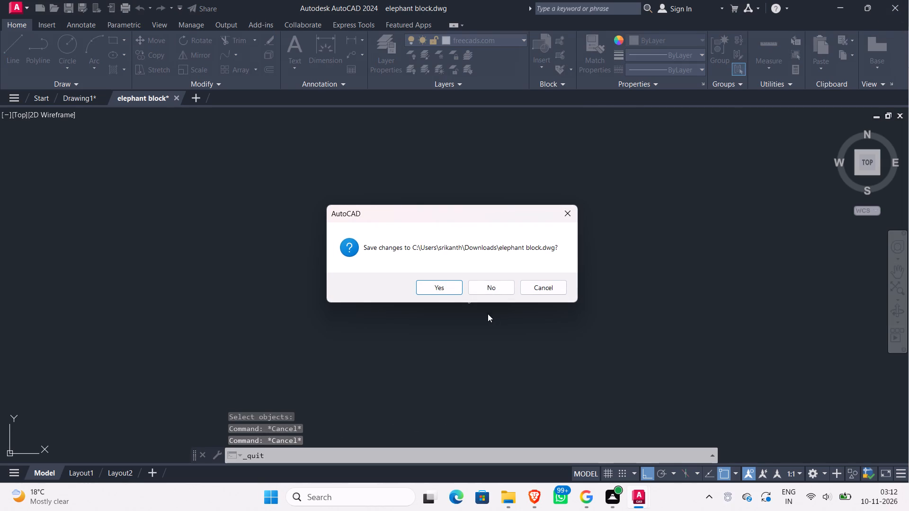
click(443, 288)
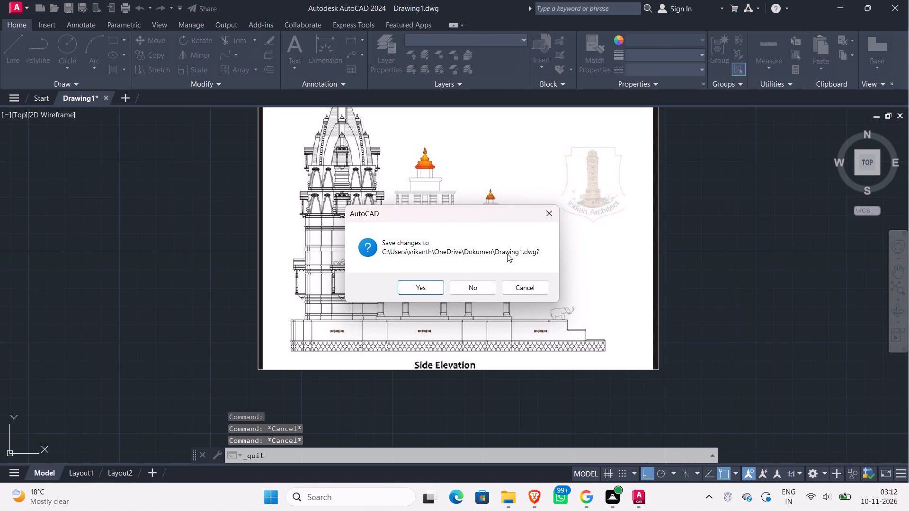
click(422, 289)
scroll(424, 288, down, 3)
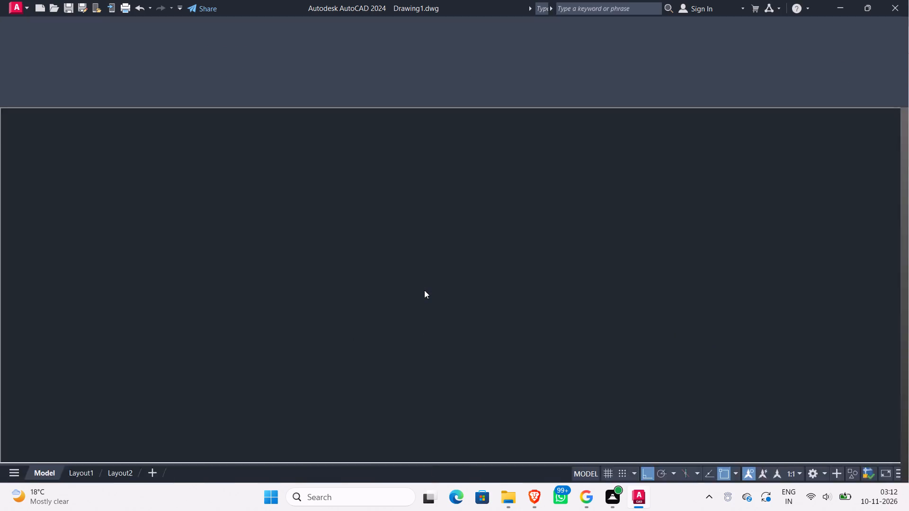
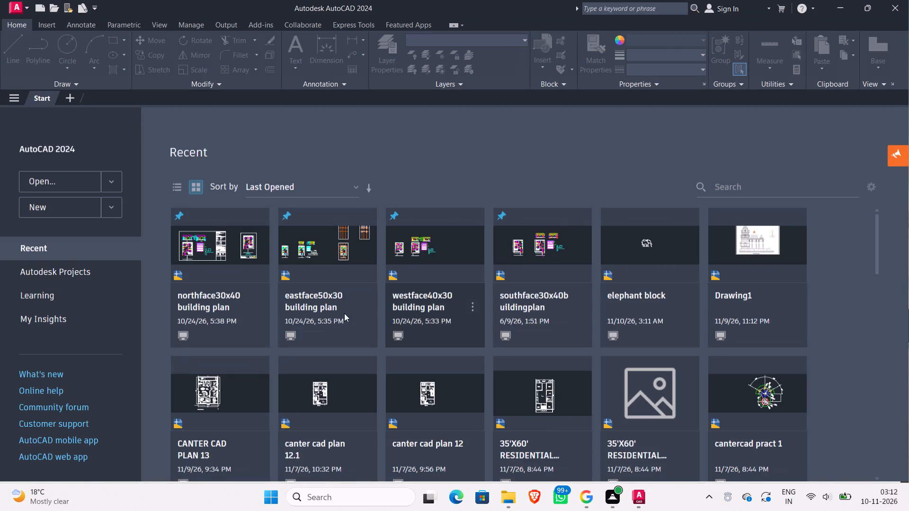
Open Drawing1 from the recent drawings.
double_click(755, 240)
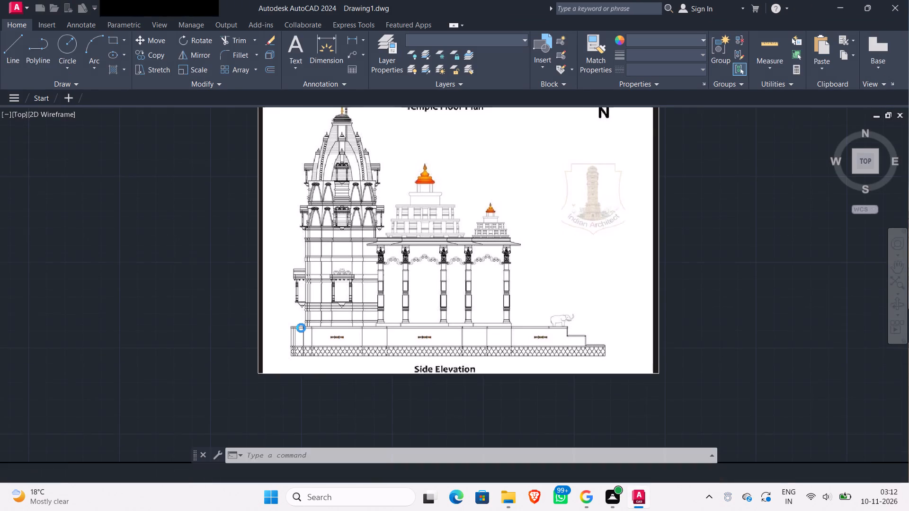
Examine the drafted temple views and the reference side elevation, especially the elephant on the stepped plinth.
scroll(451, 328, down, 5)
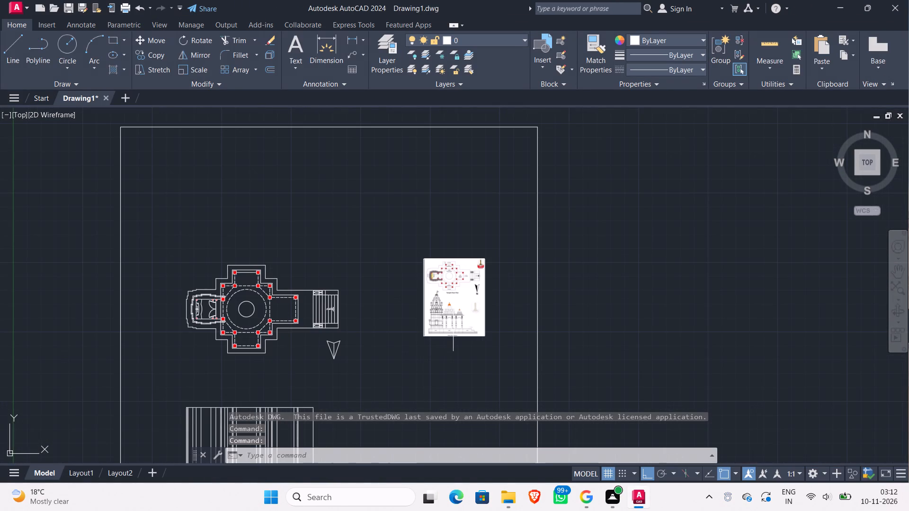
middle_drag(368, 378, 437, 255)
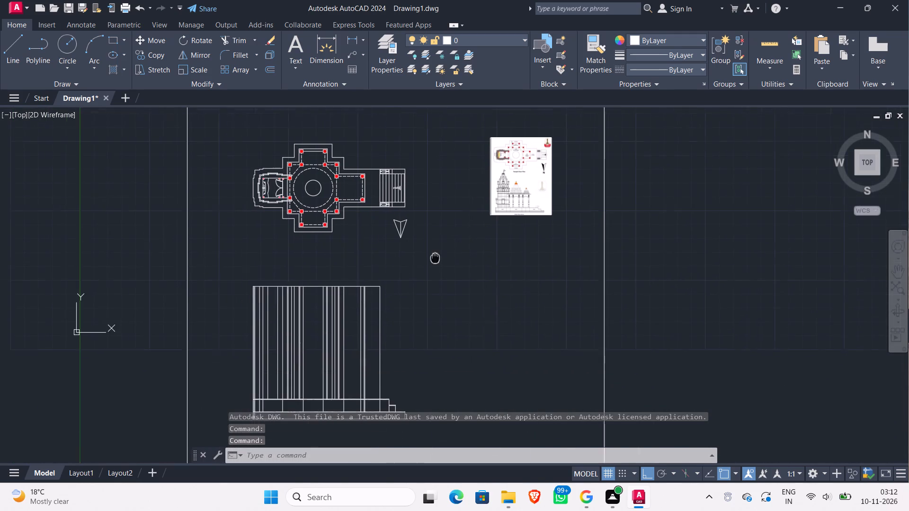
middle_drag(437, 255, 448, 243)
middle_drag(471, 285, 477, 254)
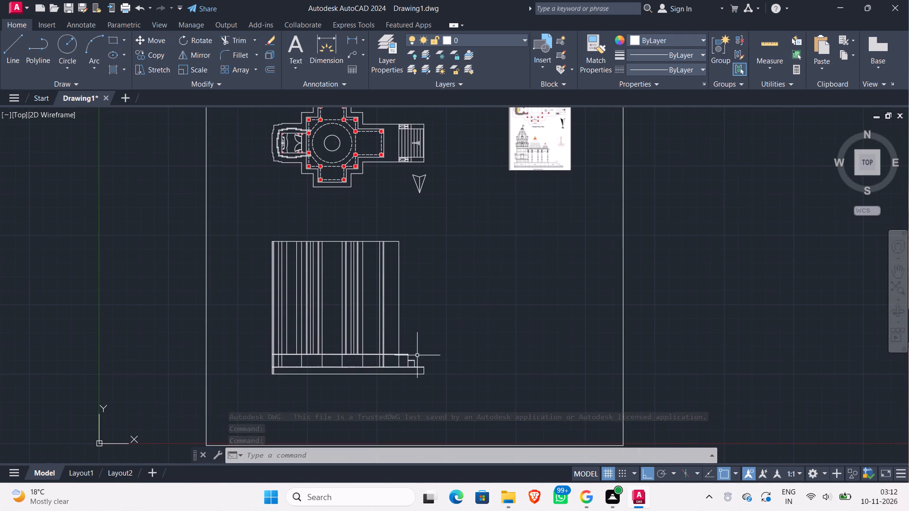
scroll(410, 351, up, 3)
scroll(410, 346, down, 3)
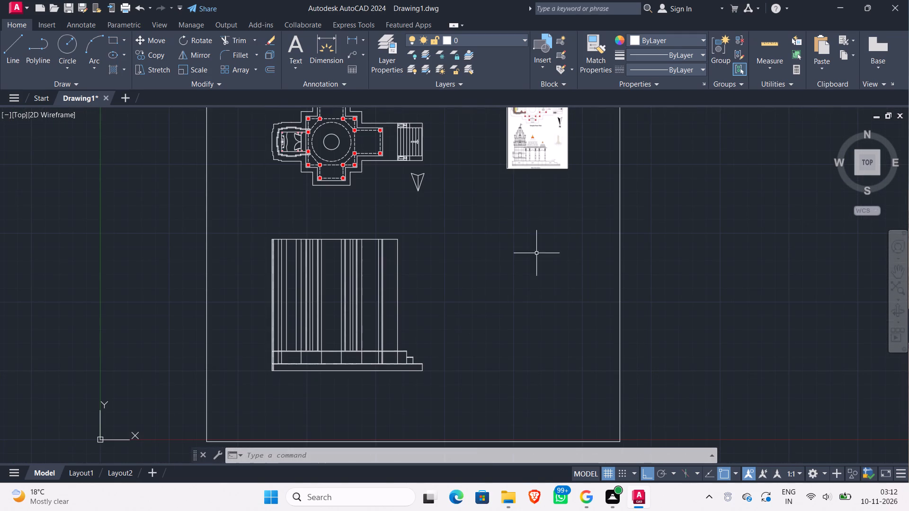
middle_drag(538, 184, 501, 244)
scroll(507, 228, up, 5)
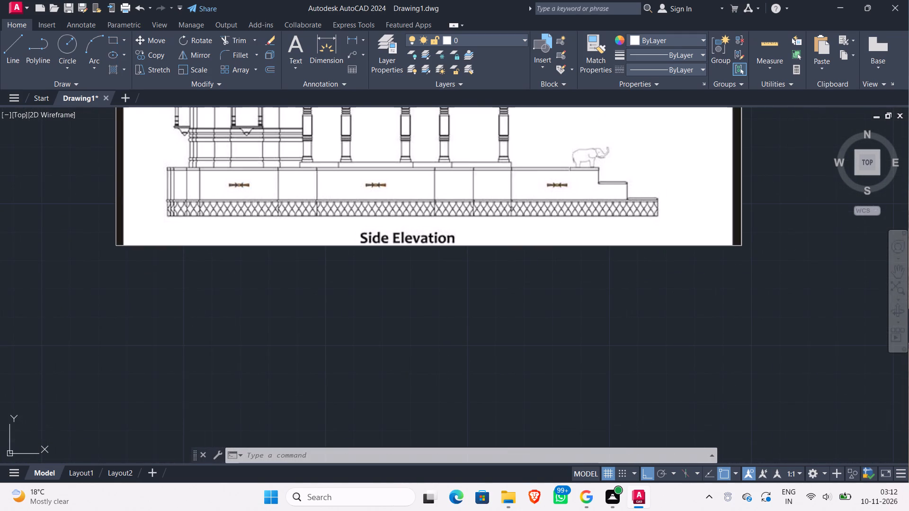
scroll(581, 157, up, 3)
scroll(582, 155, down, 1)
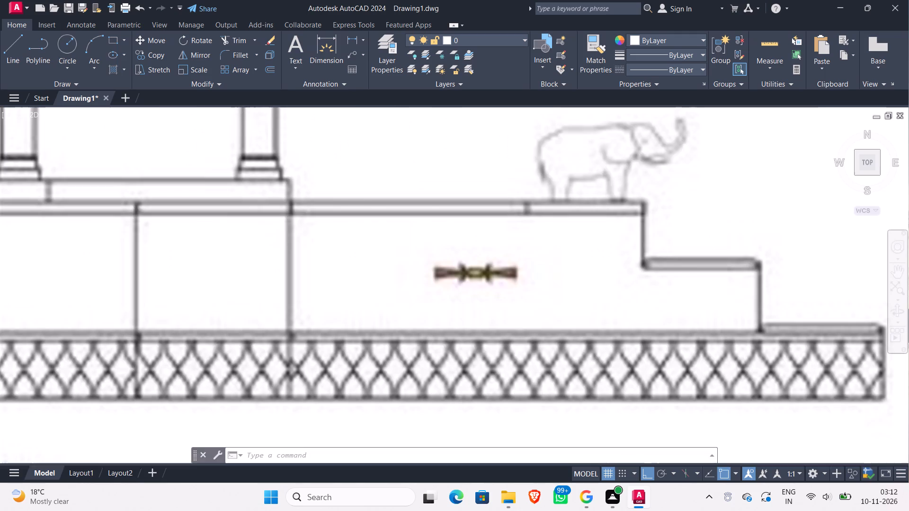
scroll(582, 155, down, 3)
scroll(582, 155, up, 3)
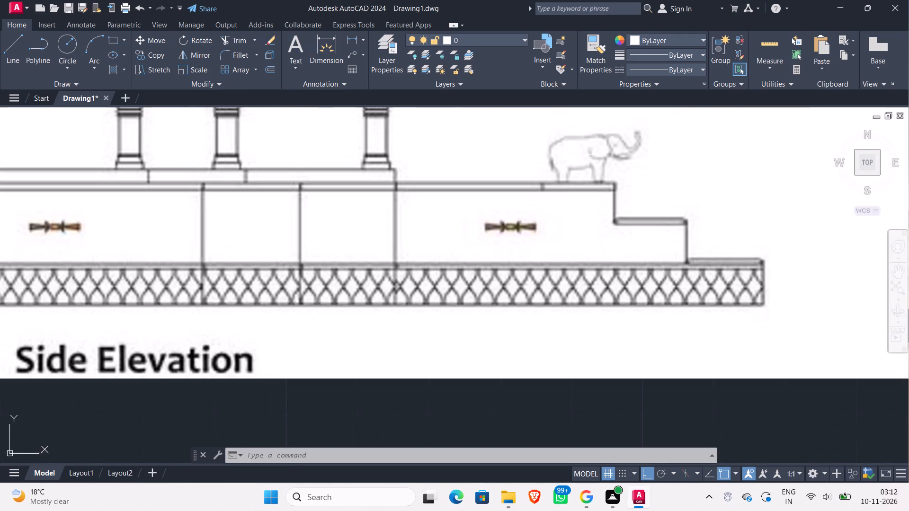
scroll(583, 155, up, 3)
scroll(583, 154, down, 6)
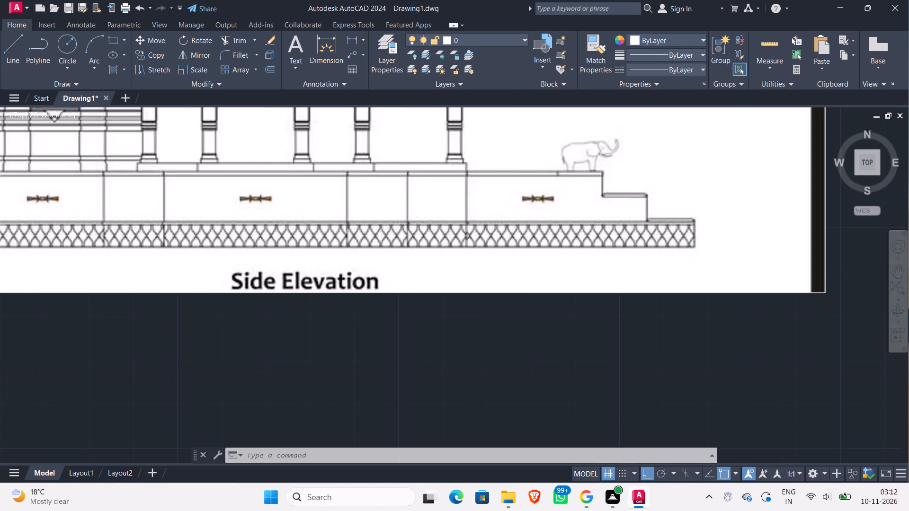
scroll(583, 154, down, 1)
middle_drag(576, 229, 474, 266)
scroll(473, 262, down, 2)
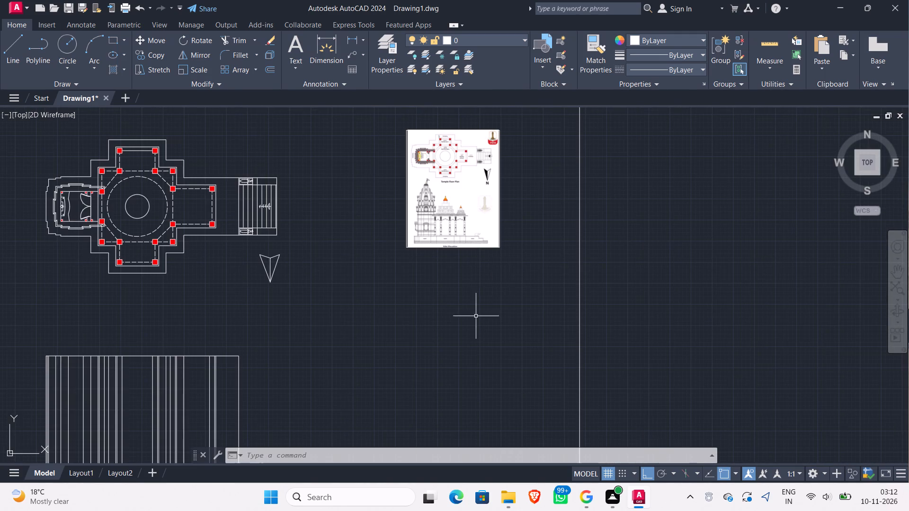
middle_drag(475, 317, 504, 223)
scroll(478, 276, down, 1)
middle_drag(469, 291, 475, 290)
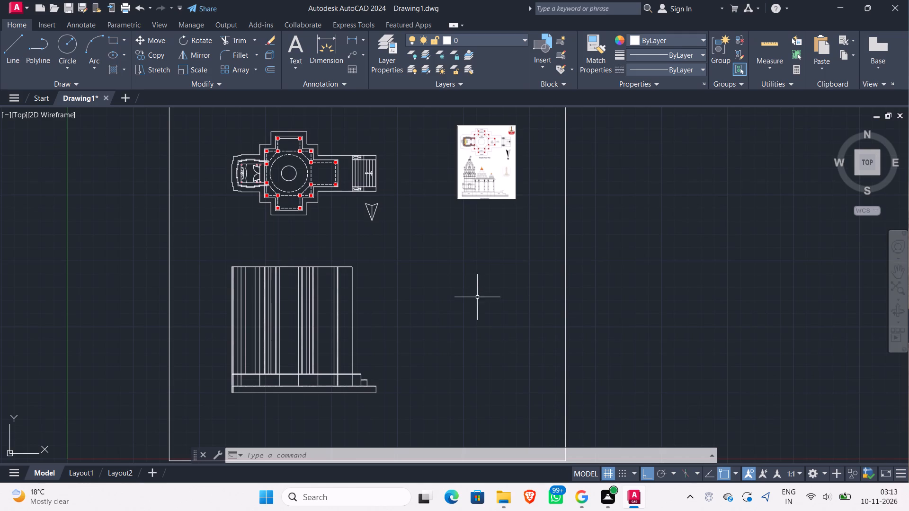
Look through the recently used blocks for the elephant block, and close the block library again.
key(i)
key(Return)
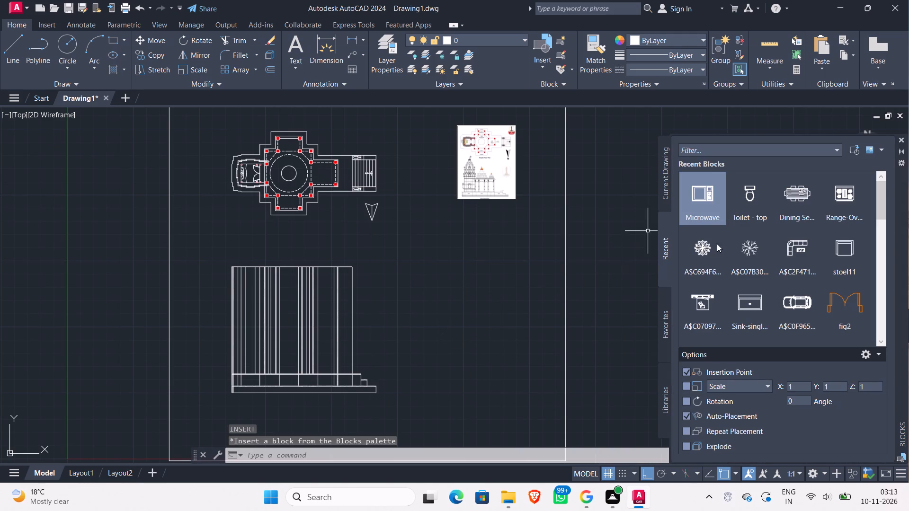
scroll(739, 276, up, 6)
scroll(759, 257, down, 14)
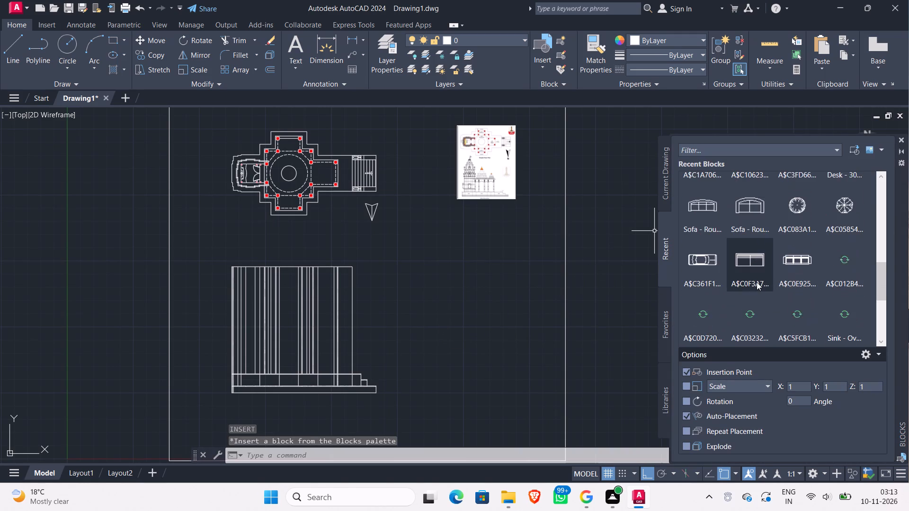
scroll(757, 282, up, 19)
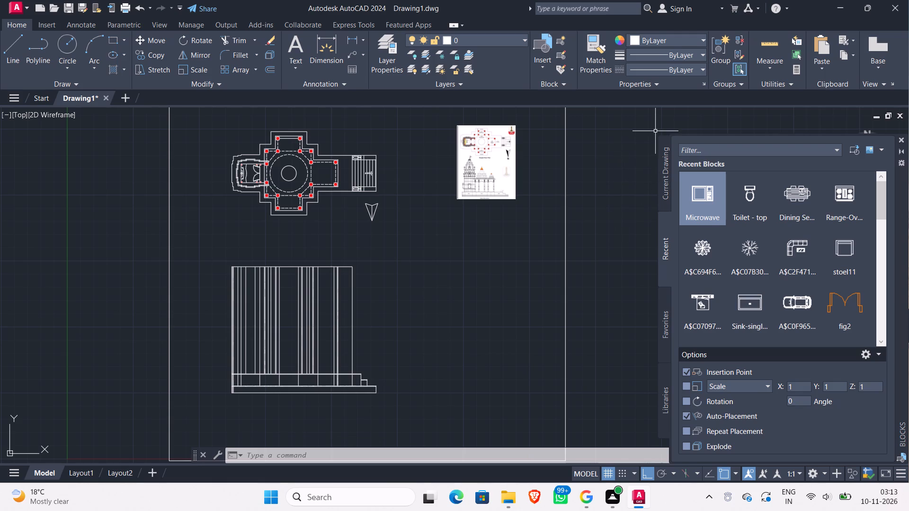
click(634, 268)
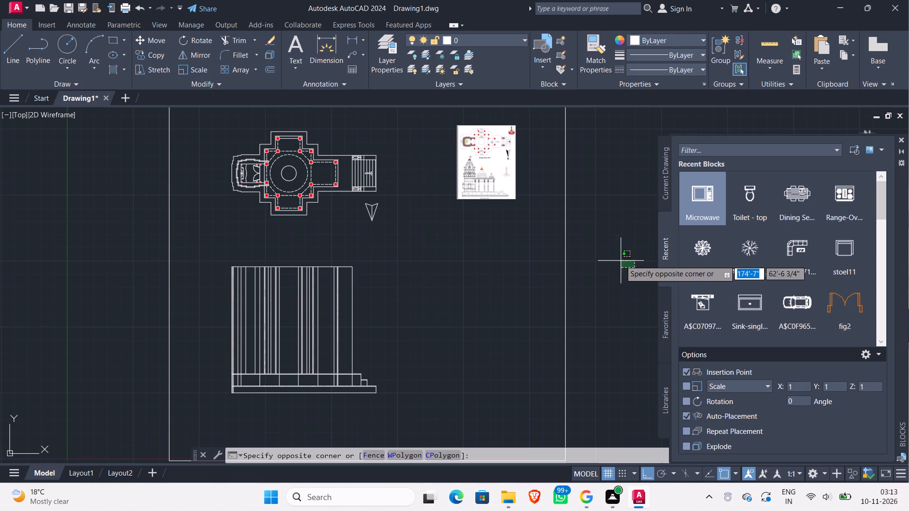
key(Escape)
click(900, 140)
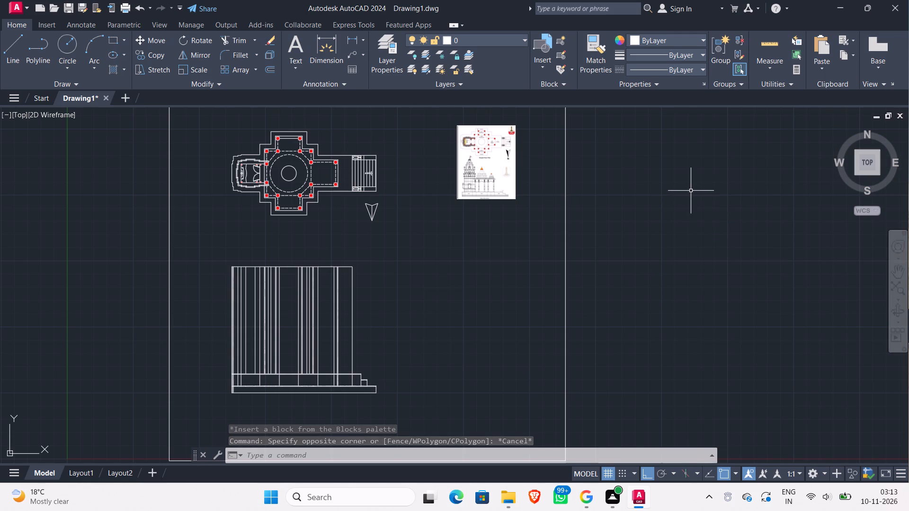
Load elephant block.dwg from the Downloads folder into DesignCenter.
key(ctrl+2)
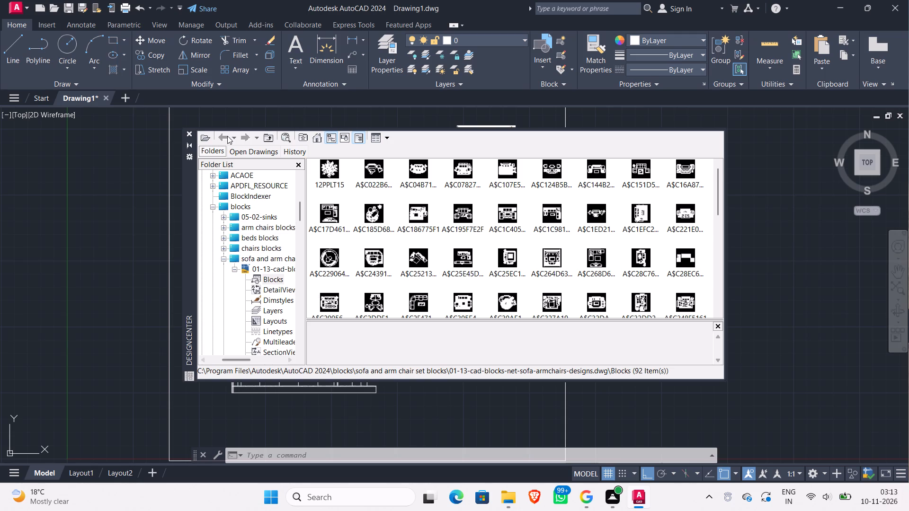
click(204, 133)
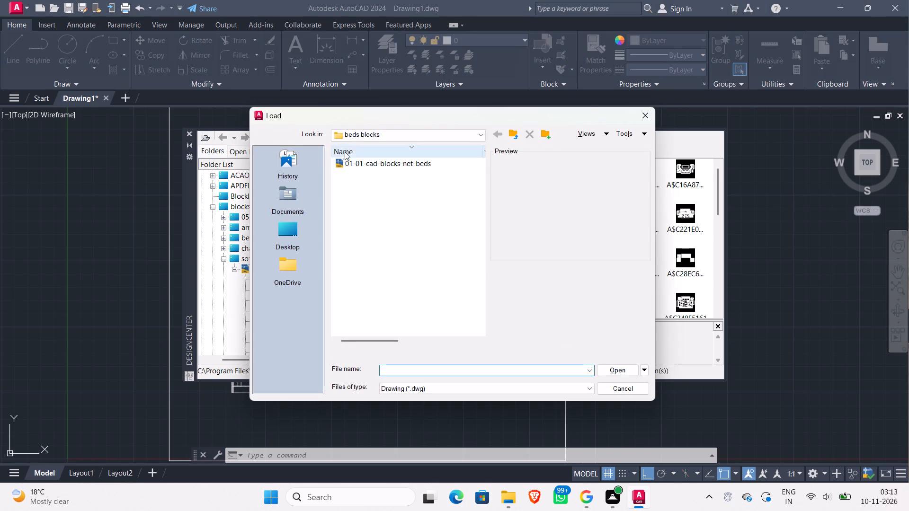
click(374, 132)
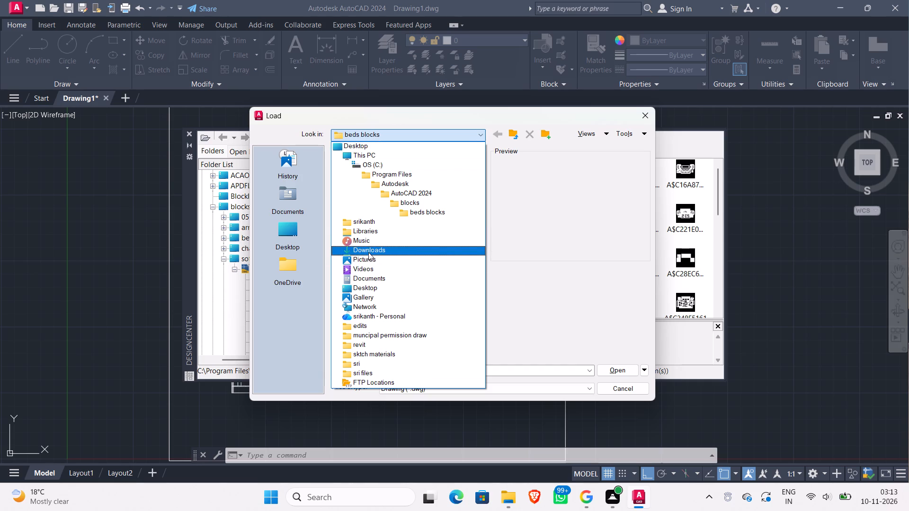
click(369, 249)
click(377, 175)
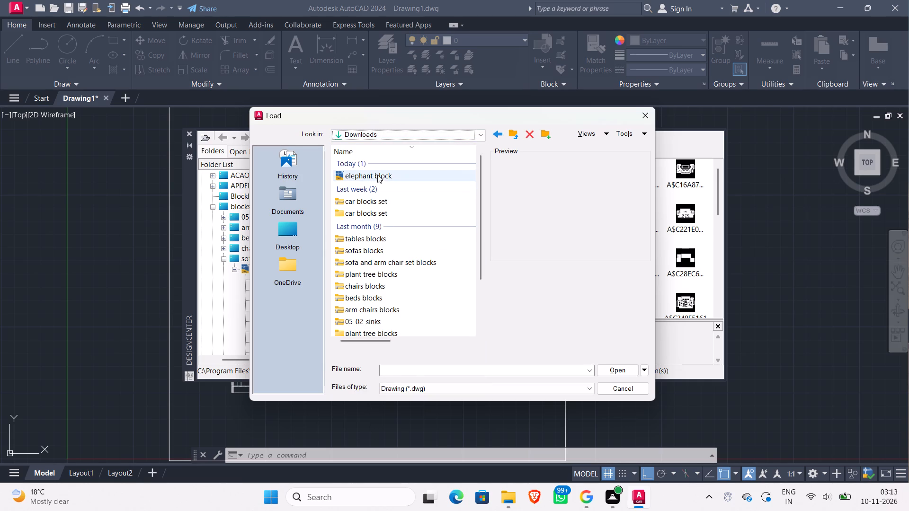
click(624, 372)
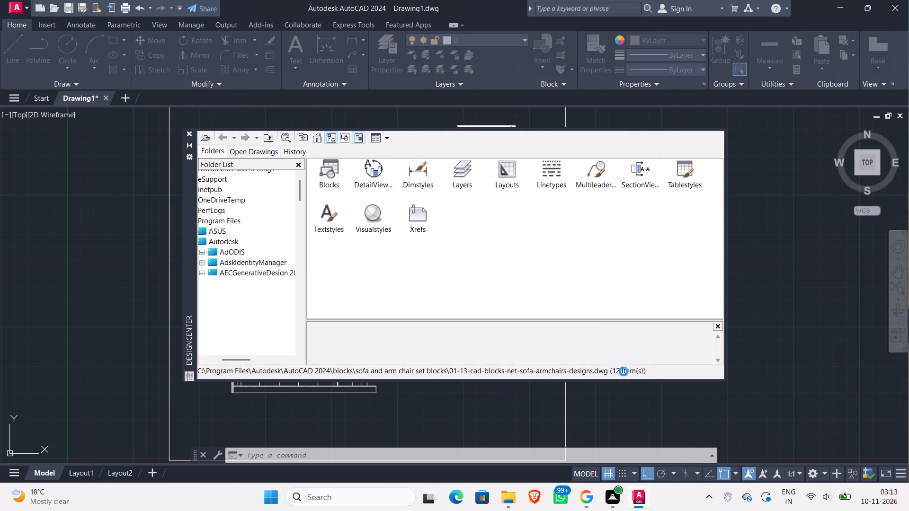
Insert the "elephant" block at scale 1 and rotation 0 in the empty area beside the temple drawings, and close DesignCenter.
double_click(333, 171)
double_click(333, 171)
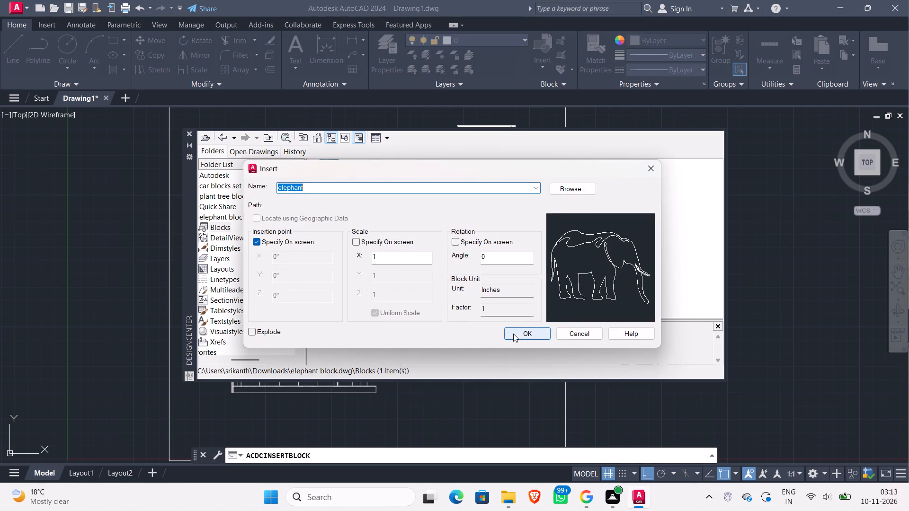
click(513, 334)
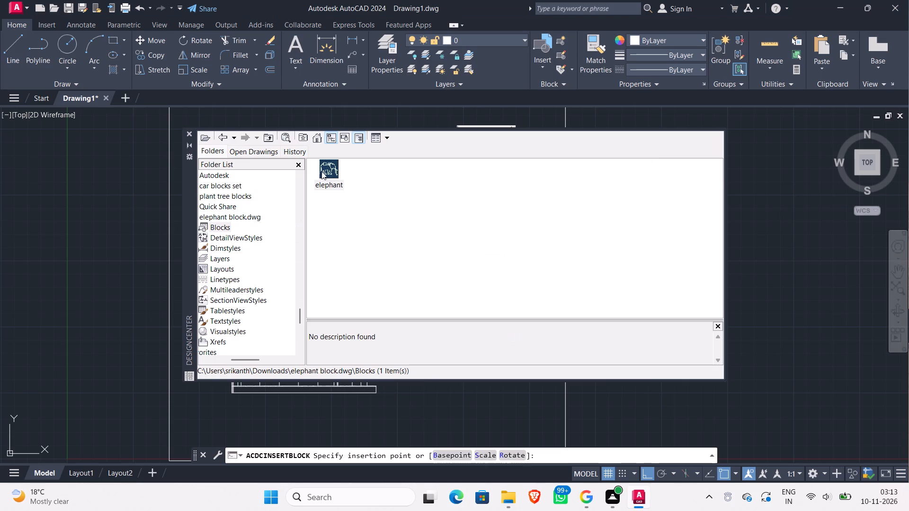
drag(329, 167, 97, 277)
click(119, 289)
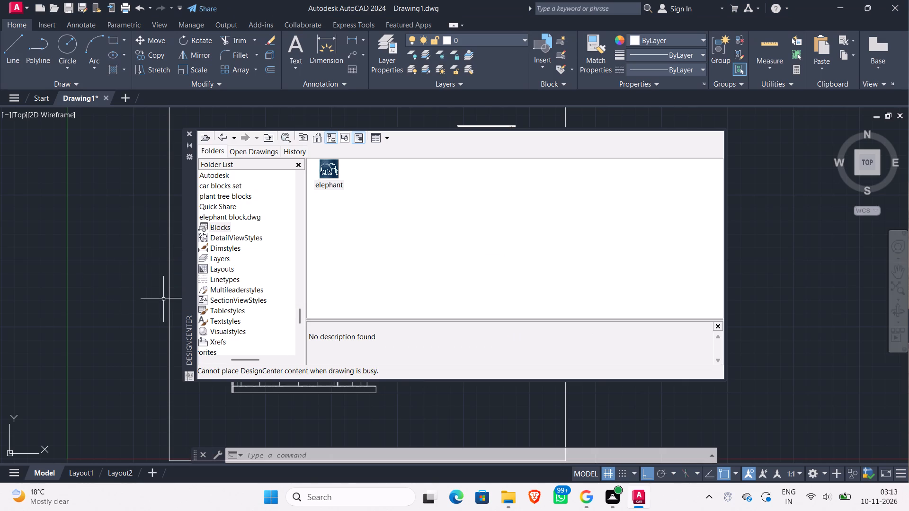
drag(331, 169, 128, 317)
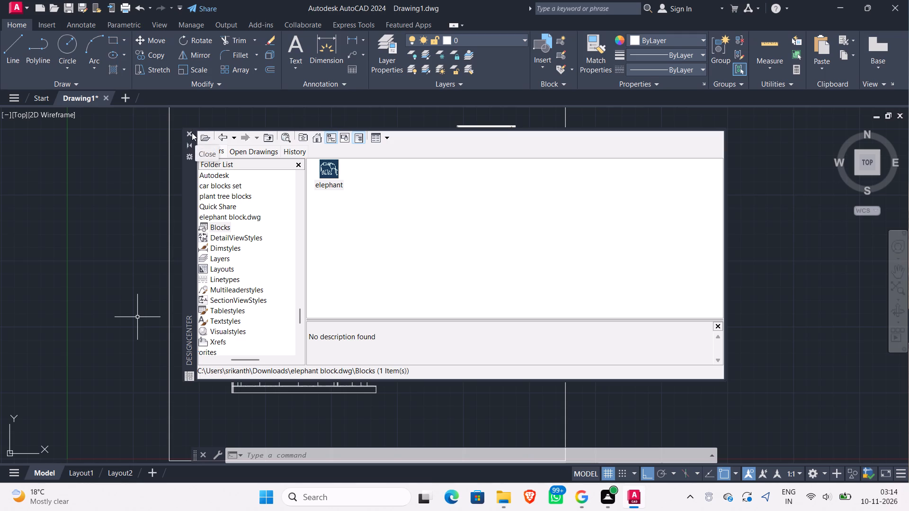
click(189, 131)
Search the drawing around the temple sheet and the origin for the inserted elephant block.
scroll(415, 281, down, 5)
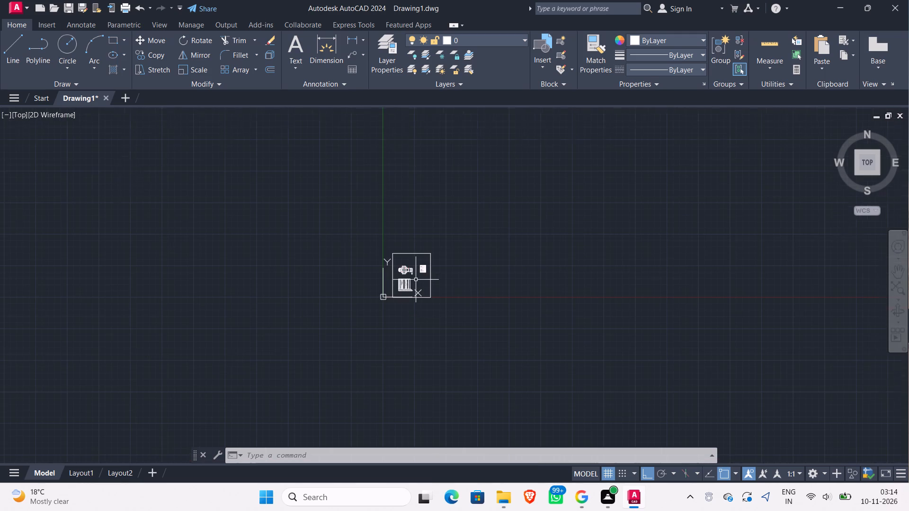
scroll(414, 280, up, 3)
scroll(344, 294, up, 6)
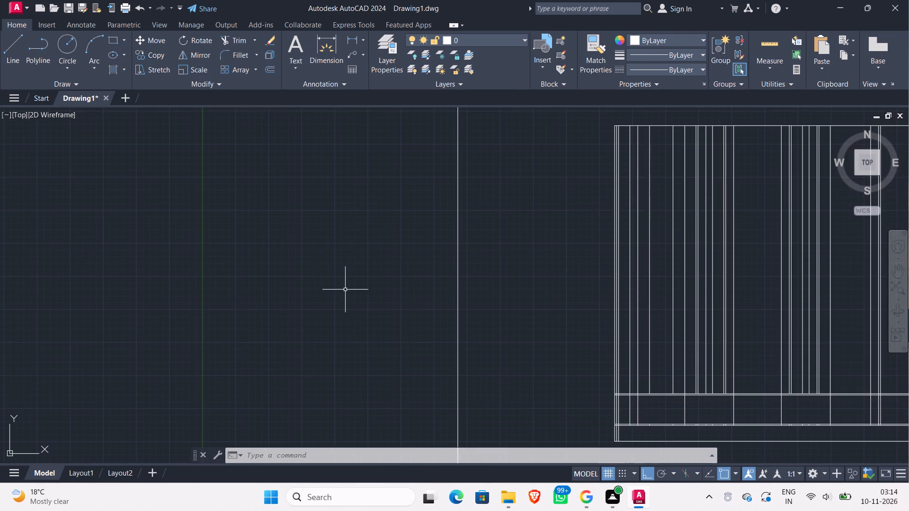
scroll(346, 289, up, 3)
scroll(346, 283, down, 7)
scroll(346, 283, up, 3)
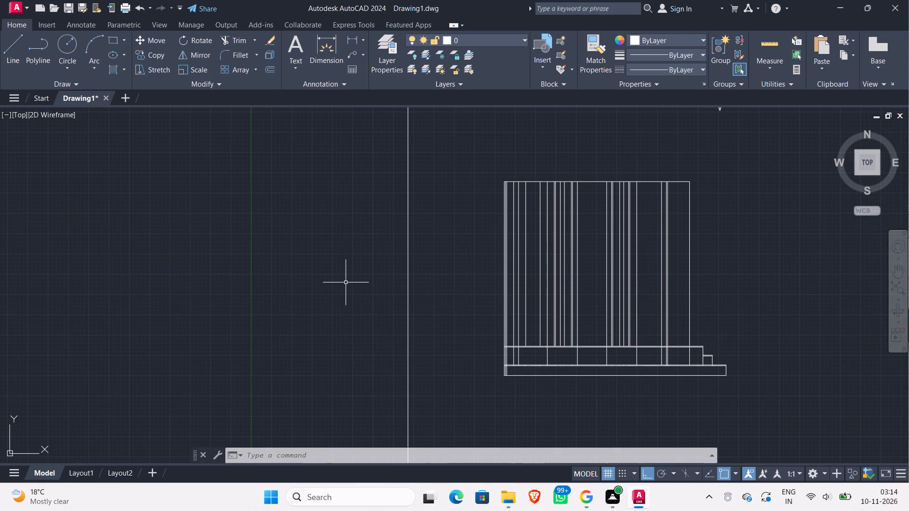
scroll(346, 282, up, 3)
scroll(345, 280, down, 4)
scroll(305, 423, up, 3)
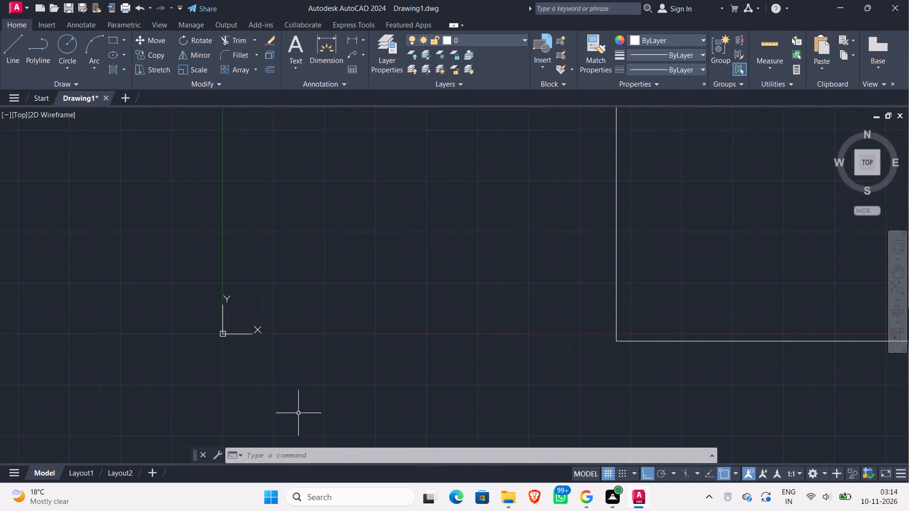
scroll(253, 366, up, 4)
middle_drag(119, 252, 244, 395)
scroll(184, 326, up, 3)
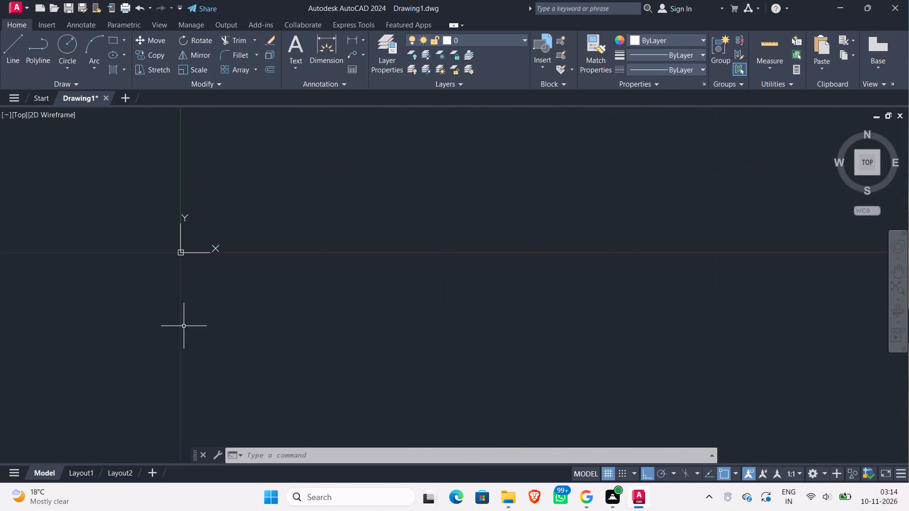
scroll(184, 325, down, 15)
scroll(294, 344, up, 5)
middle_drag(170, 340, 318, 332)
scroll(236, 353, down, 1)
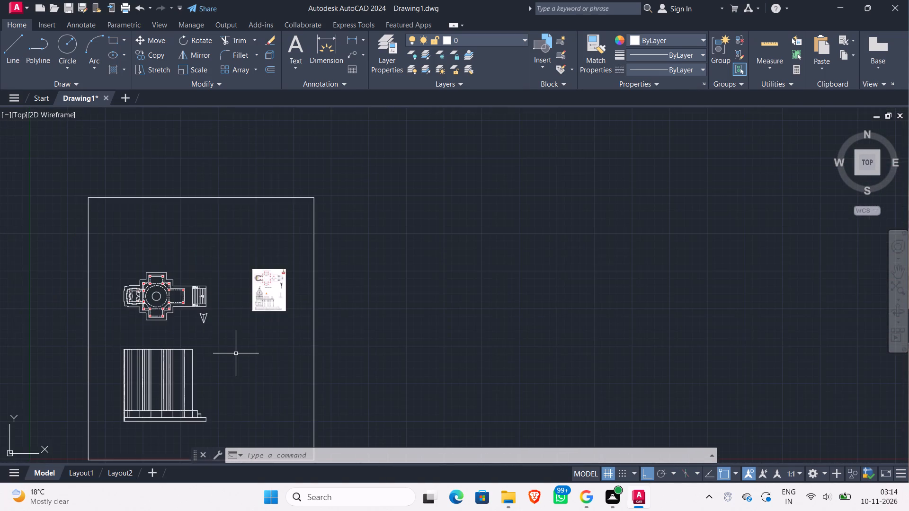
scroll(236, 353, up, 2)
scroll(237, 351, down, 8)
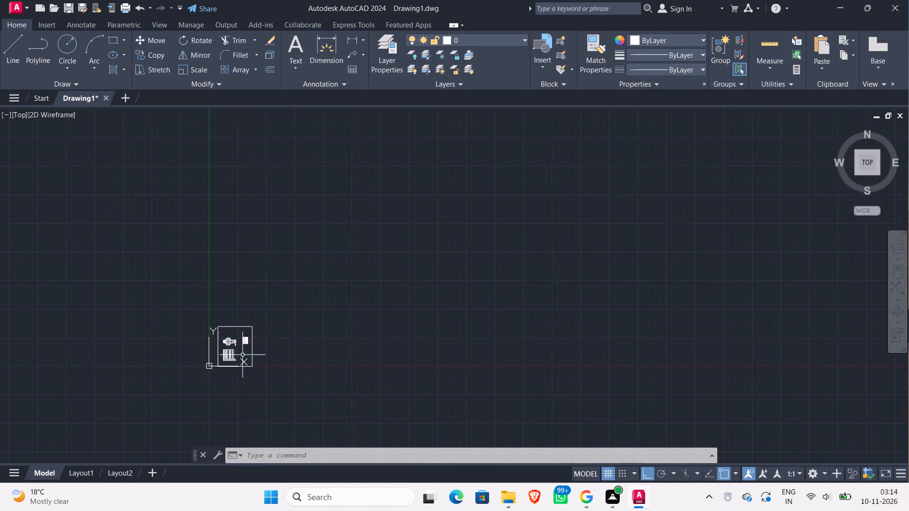
scroll(242, 355, down, 6)
scroll(294, 308, up, 6)
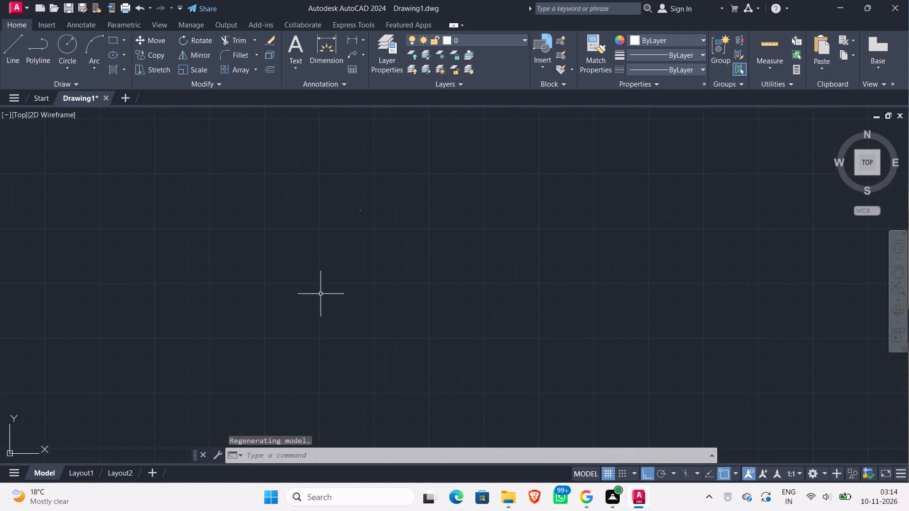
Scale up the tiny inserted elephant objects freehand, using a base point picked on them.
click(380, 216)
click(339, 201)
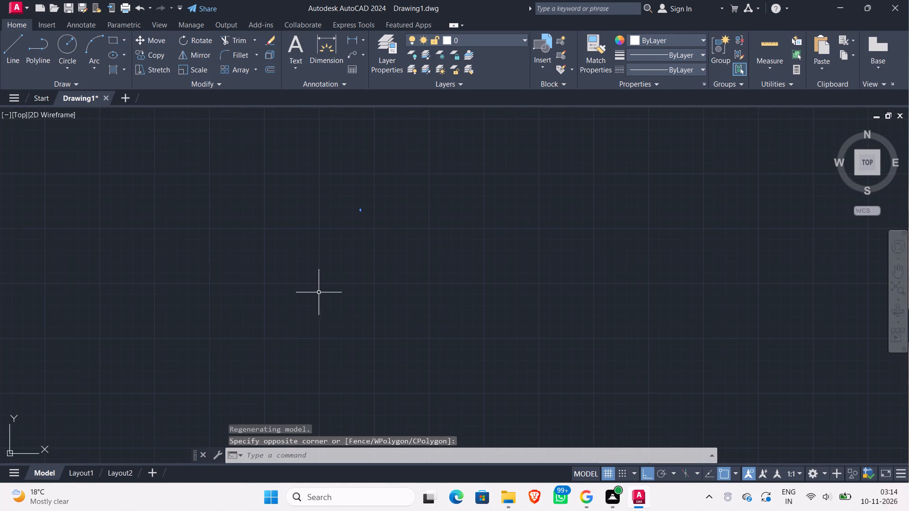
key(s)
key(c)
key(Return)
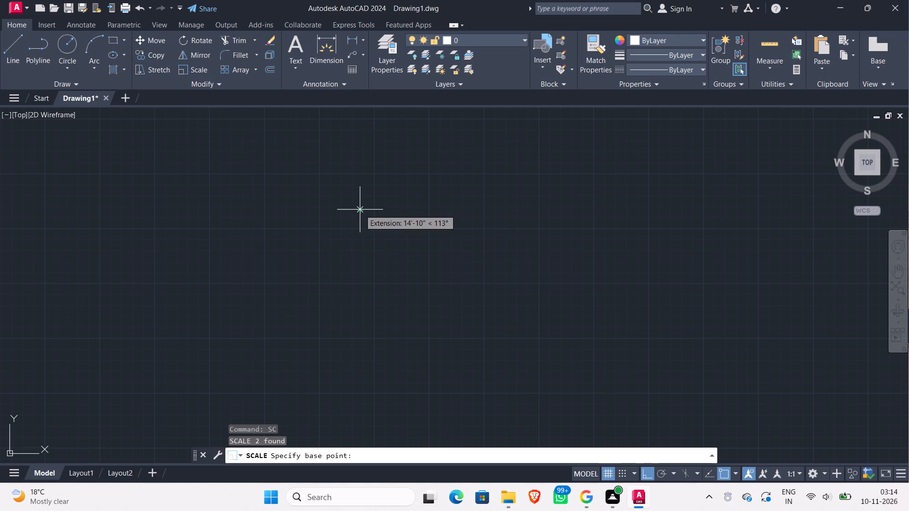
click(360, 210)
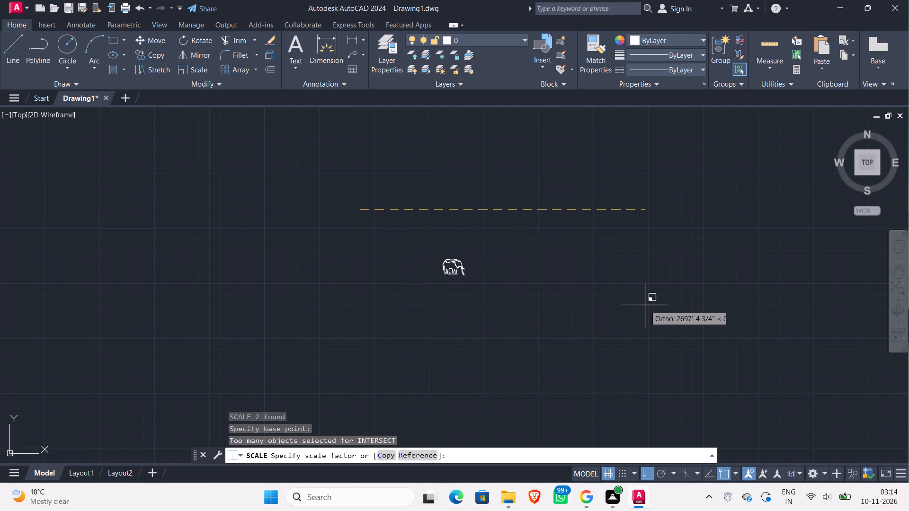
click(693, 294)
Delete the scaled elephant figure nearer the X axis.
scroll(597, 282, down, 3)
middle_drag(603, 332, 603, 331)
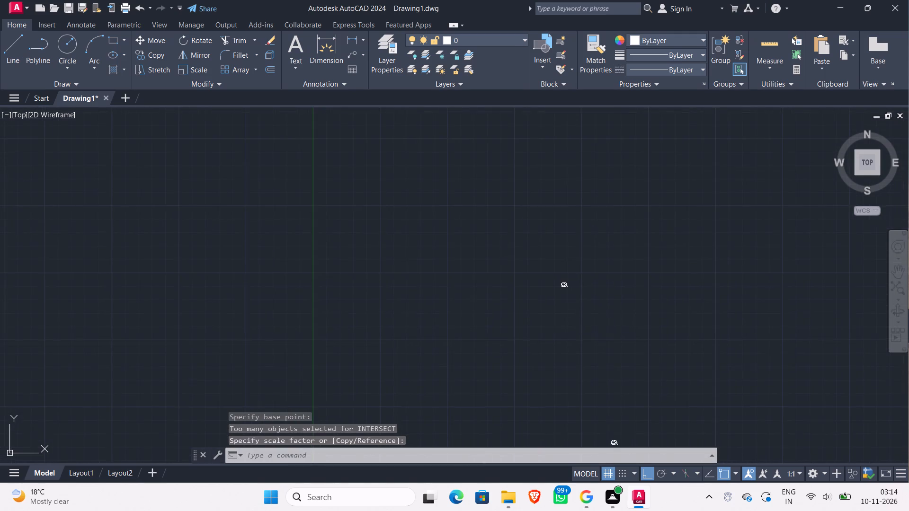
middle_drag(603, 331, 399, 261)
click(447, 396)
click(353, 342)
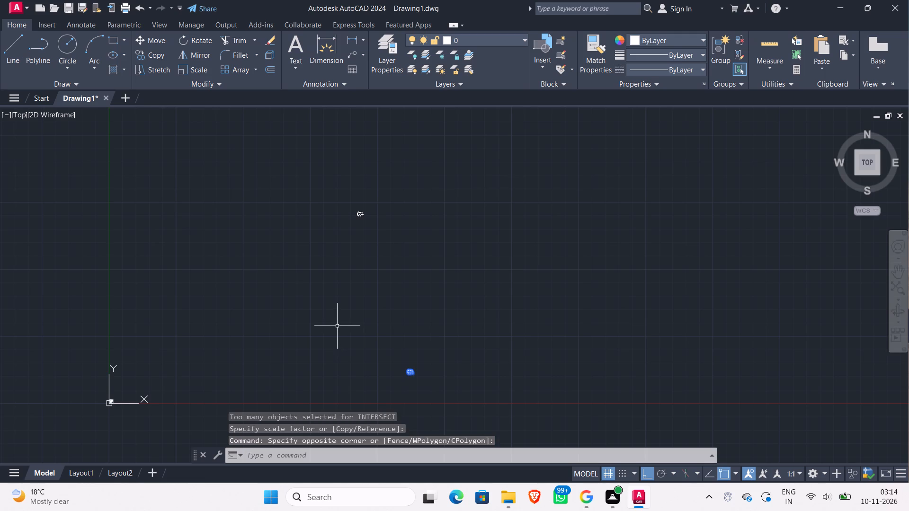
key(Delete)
Search the drawing extents and the area around the origin for the temple sheet and the remaining elephant.
scroll(334, 317, down, 11)
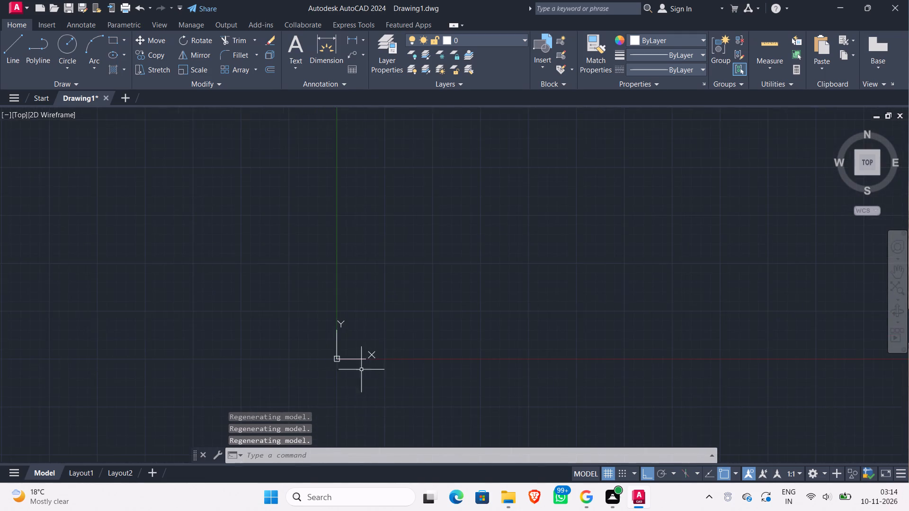
scroll(396, 342, down, 4)
scroll(450, 348, up, 2)
scroll(286, 336, up, 4)
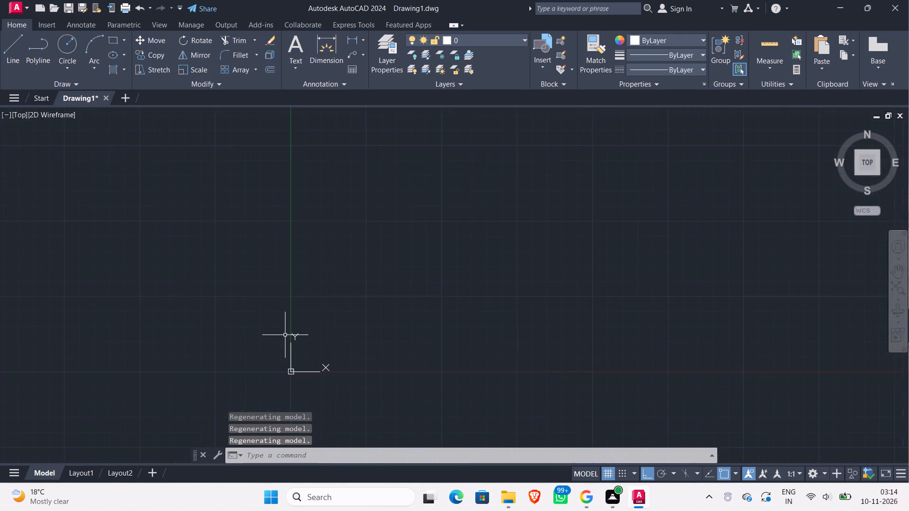
scroll(285, 335, up, 2)
scroll(336, 395, up, 2)
scroll(336, 379, down, 4)
scroll(368, 344, down, 3)
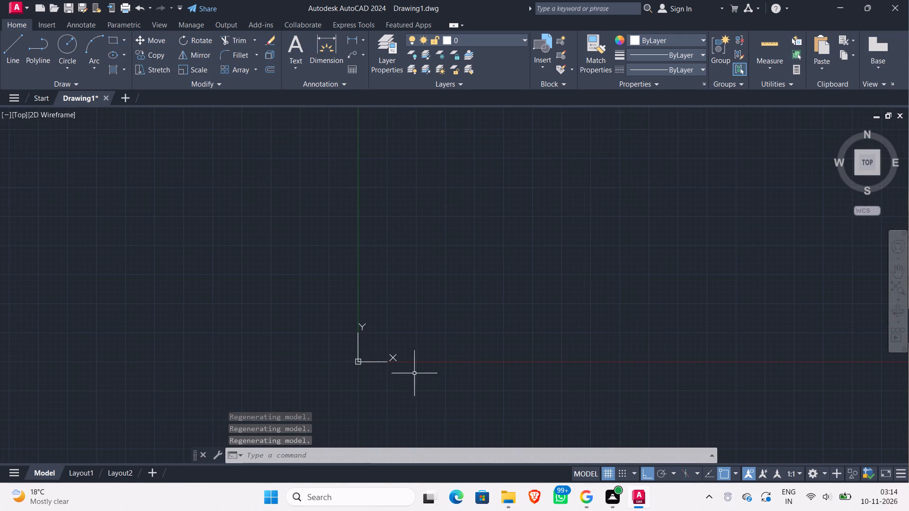
scroll(460, 341, down, 3)
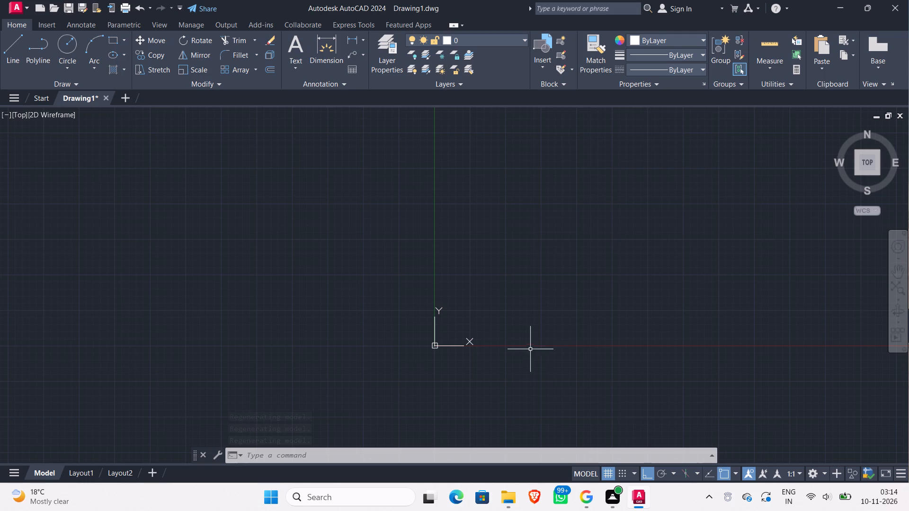
key(z)
key(Return)
key(a)
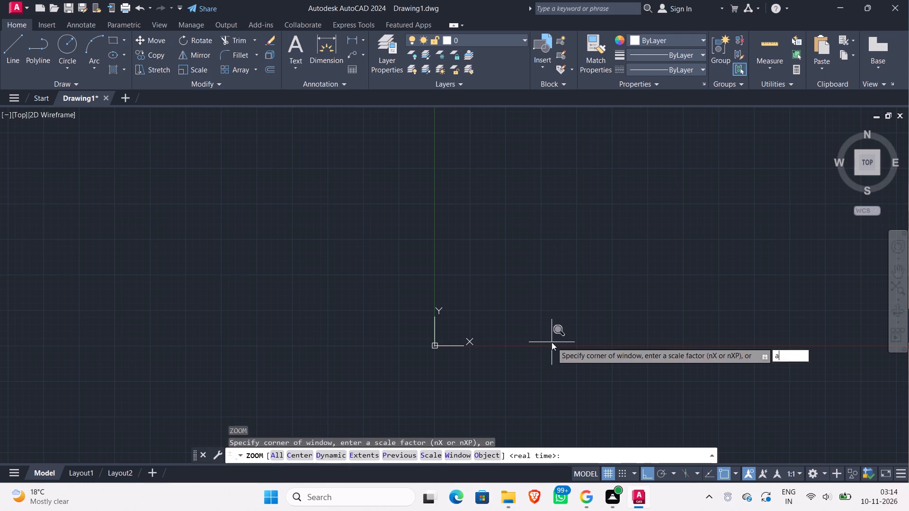
key(Return)
scroll(550, 330, down, 4)
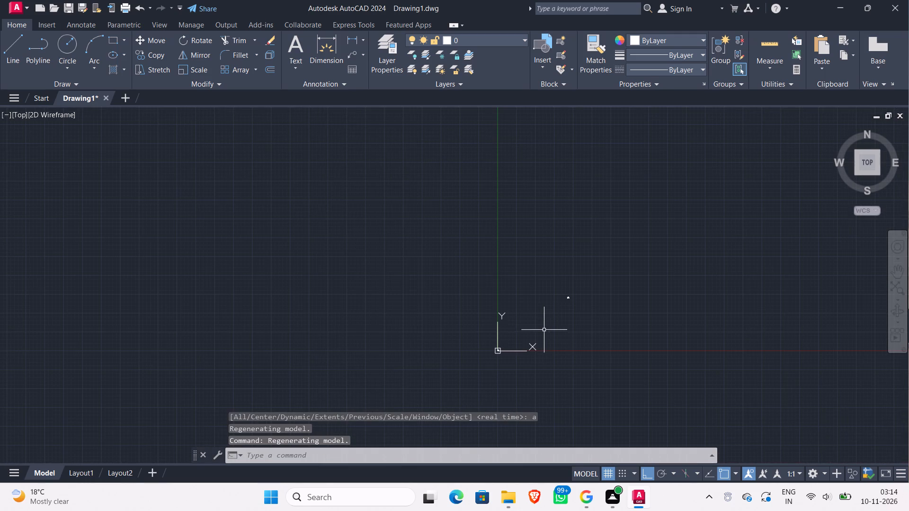
middle_drag(544, 329, 219, 373)
scroll(236, 365, down, 2)
scroll(397, 312, down, 3)
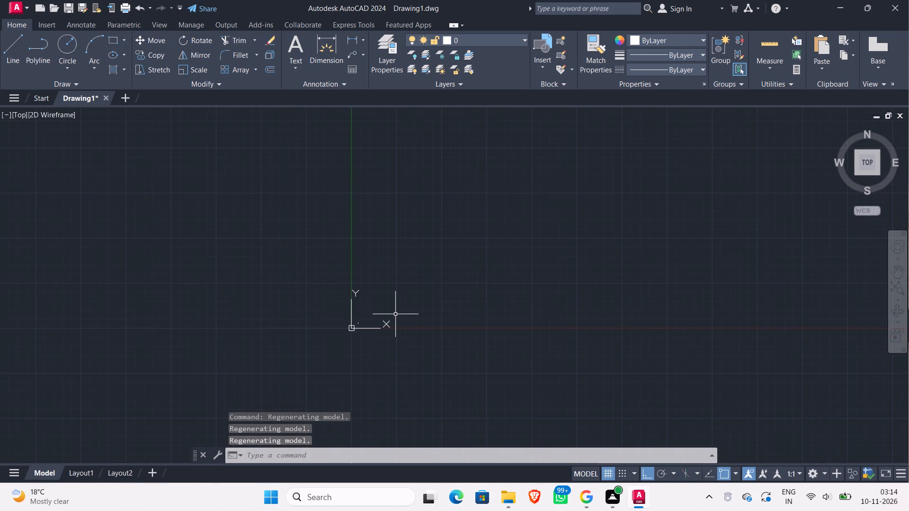
scroll(395, 314, down, 15)
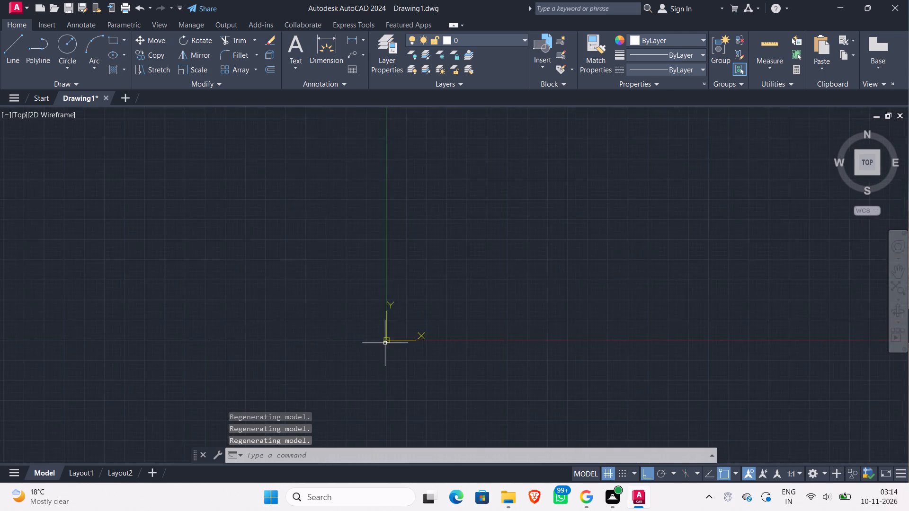
scroll(383, 347, down, 10)
scroll(336, 469, down, 7)
scroll(318, 483, down, 20)
scroll(318, 483, down, 3)
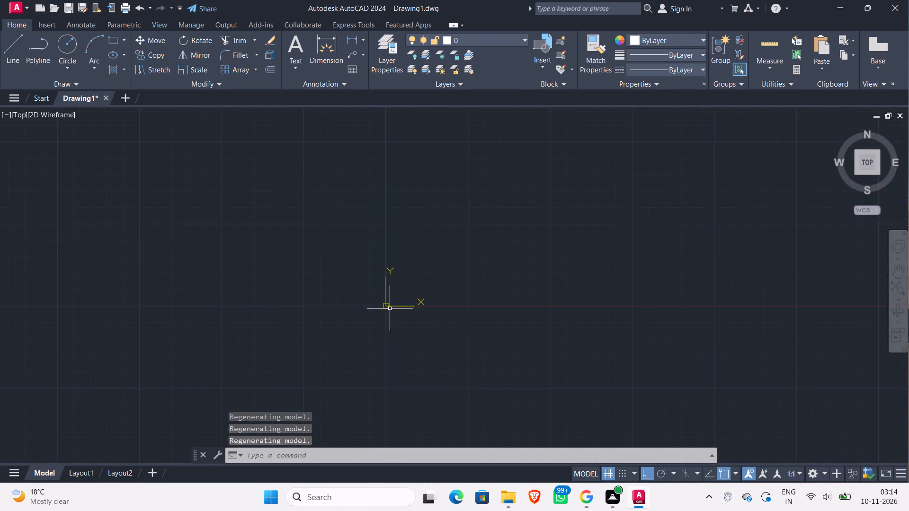
scroll(391, 308, down, 20)
scroll(391, 308, down, 4)
scroll(387, 413, down, 20)
scroll(387, 413, down, 1)
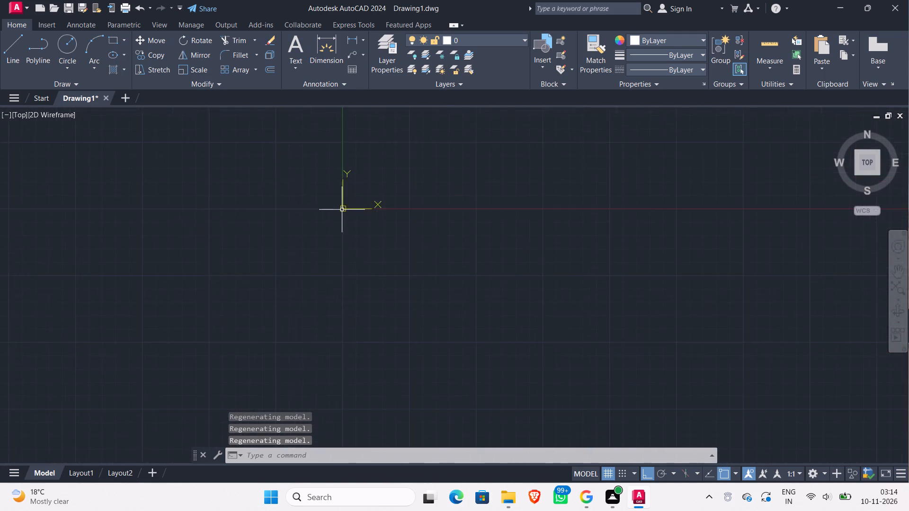
scroll(343, 204, down, 18)
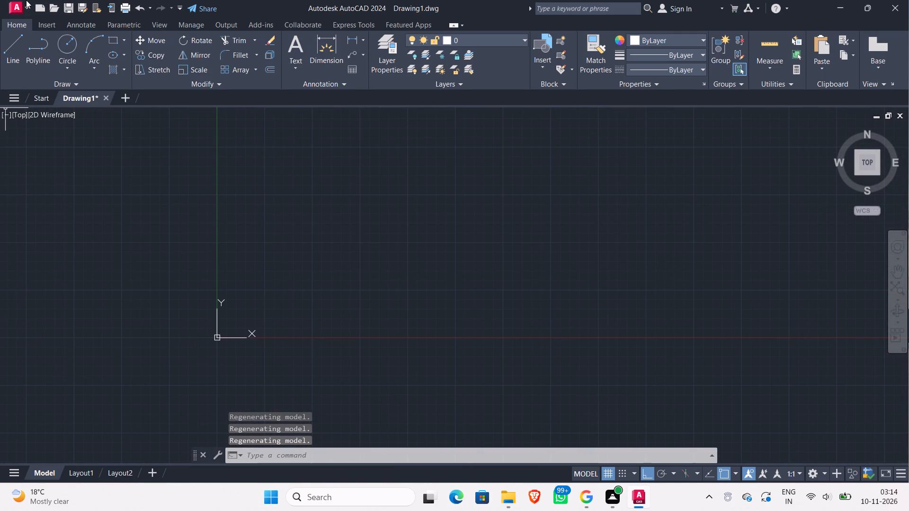
Close Drawing1 without saving the changes and reopen it from the recent drawings.
click(25, 3)
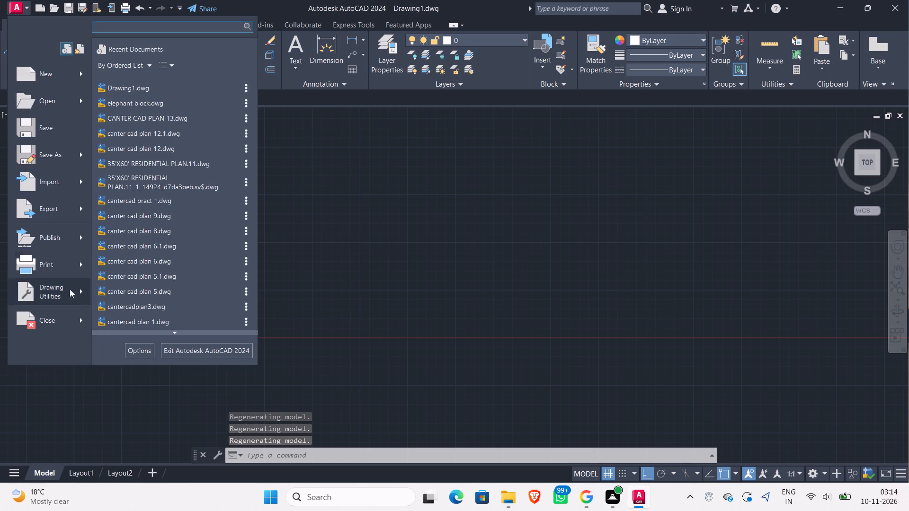
click(62, 325)
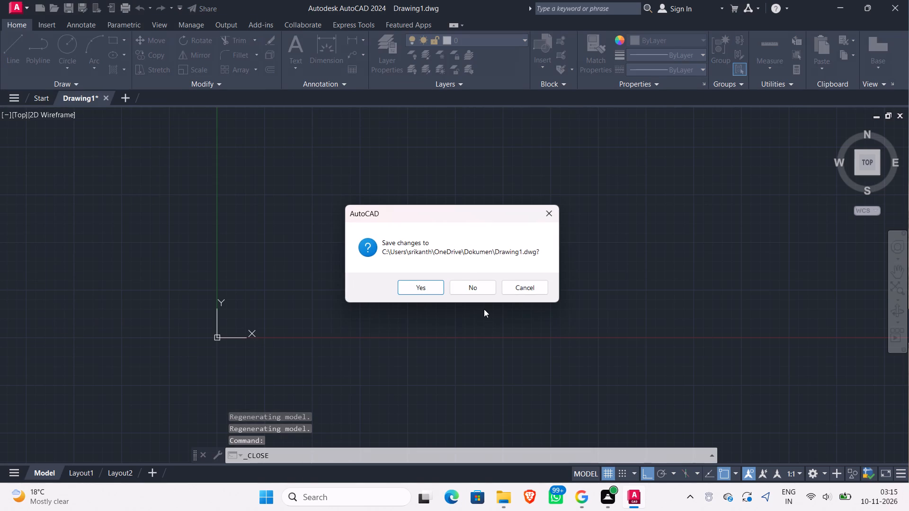
click(472, 290)
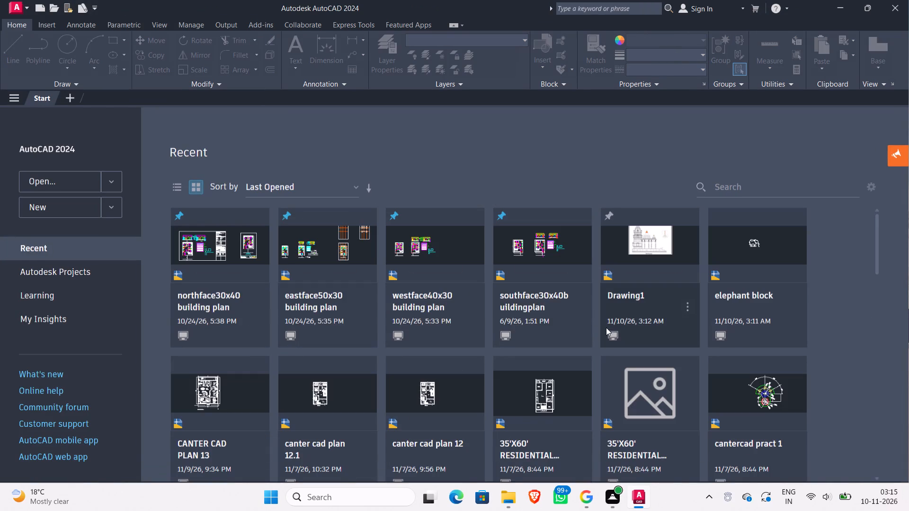
double_click(651, 262)
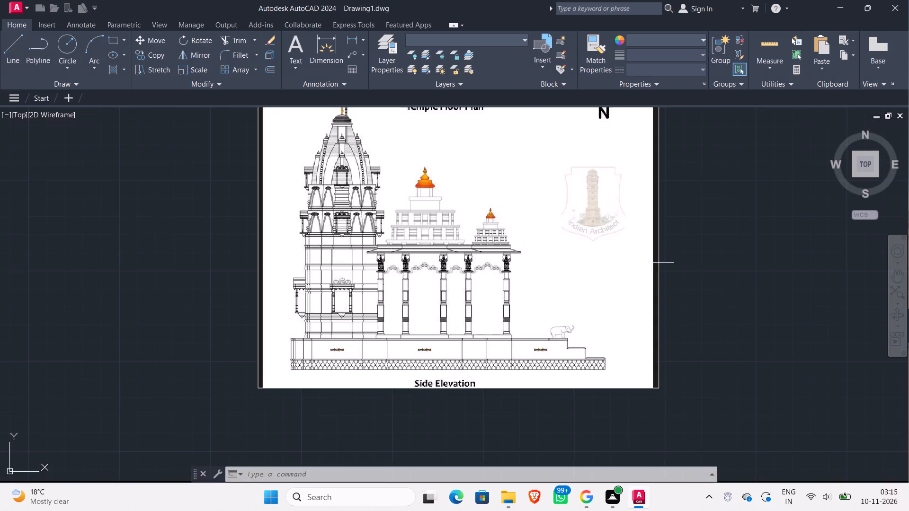
Examine the reopened temple floor plan, the side elevation and the reference image on the sheet.
scroll(125, 340, down, 5)
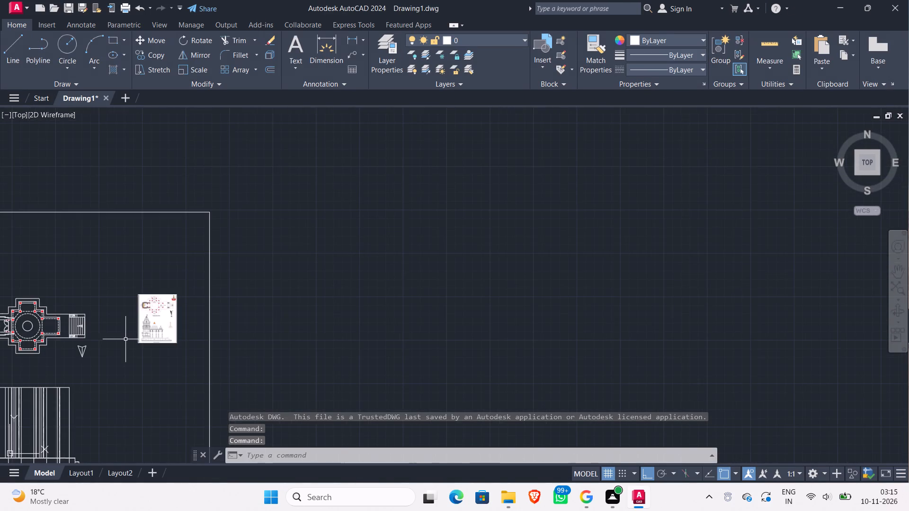
middle_drag(125, 338, 519, 296)
middle_drag(565, 374, 493, 321)
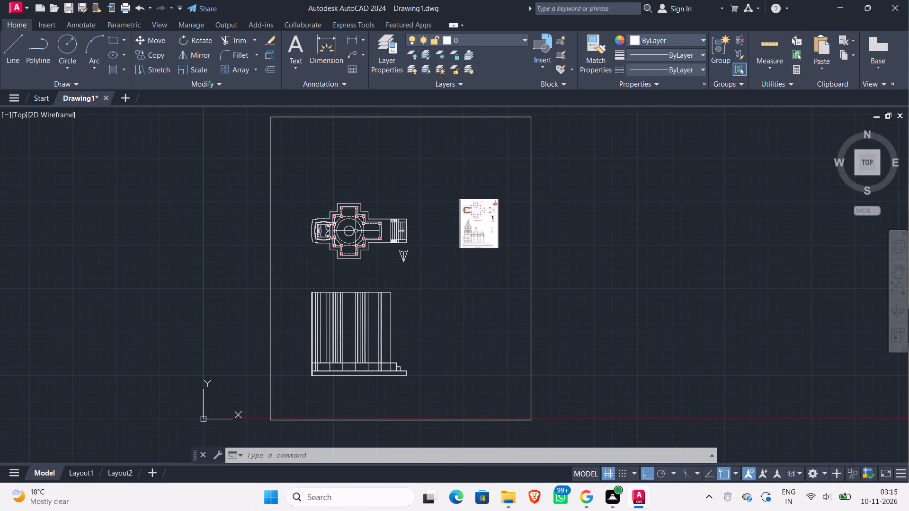
scroll(348, 220, up, 5)
scroll(348, 221, down, 5)
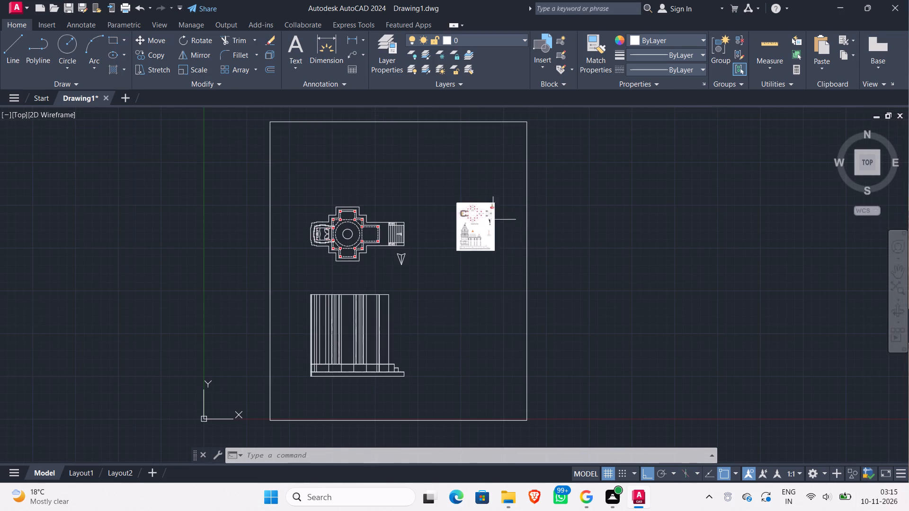
scroll(460, 219, up, 7)
scroll(484, 227, down, 4)
scroll(393, 364, down, 2)
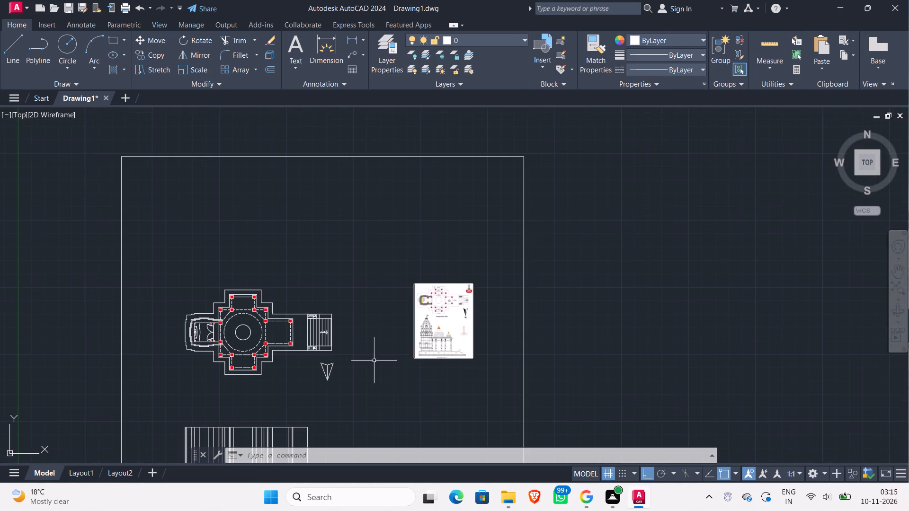
middle_drag(354, 354, 450, 292)
middle_drag(461, 335, 454, 340)
scroll(456, 338, down, 3)
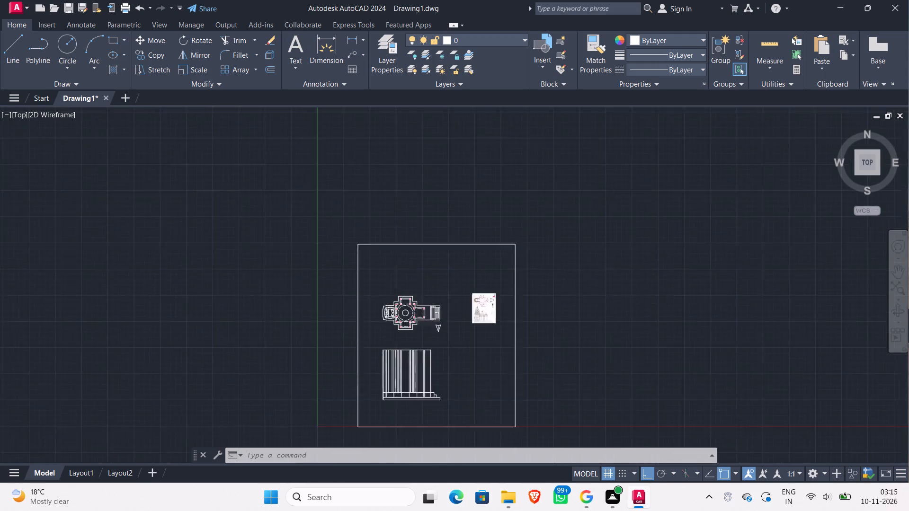
scroll(465, 330, up, 4)
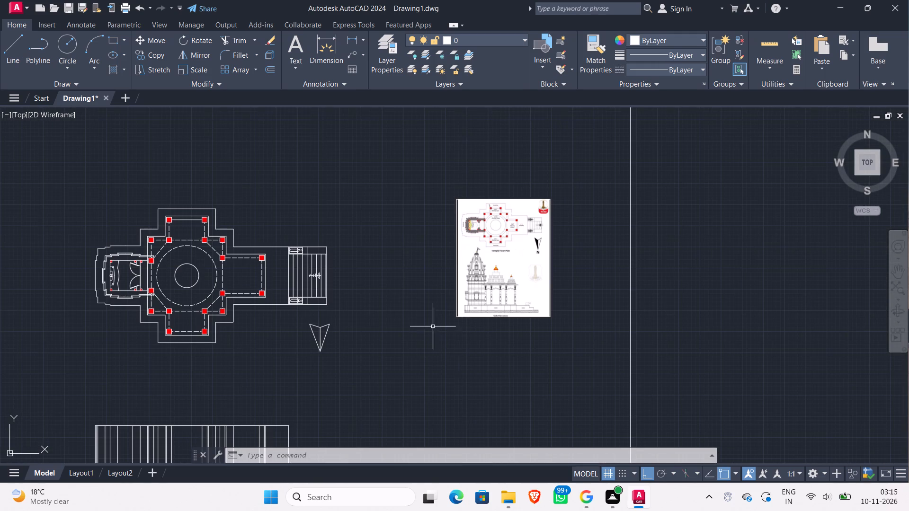
scroll(176, 280, up, 2)
scroll(205, 301, down, 1)
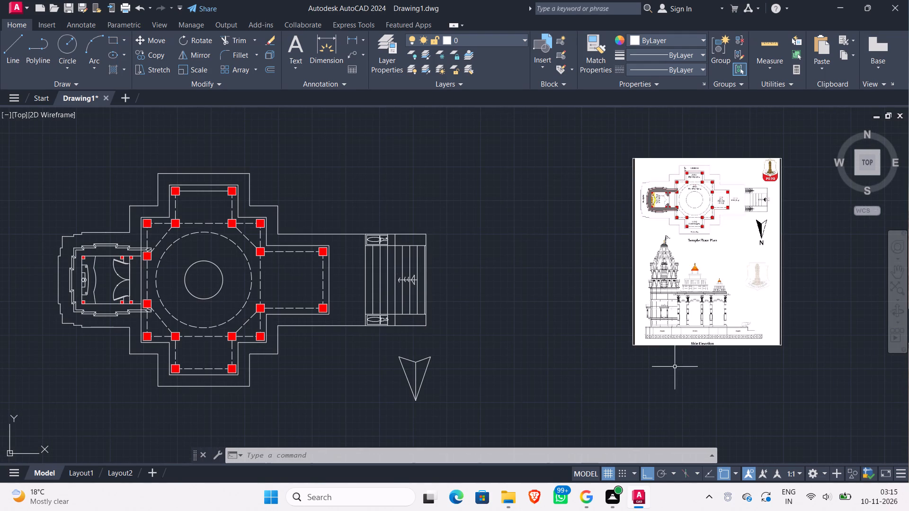
scroll(761, 244, up, 1)
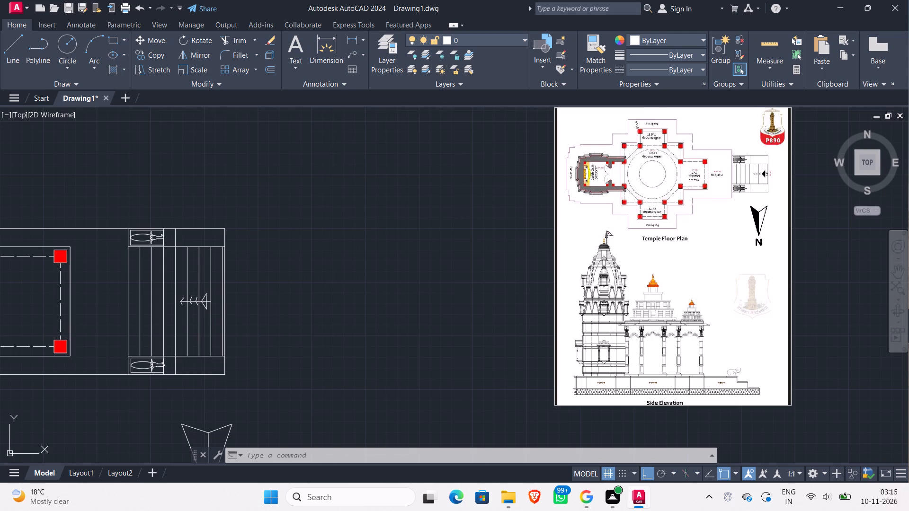
scroll(728, 254, down, 1)
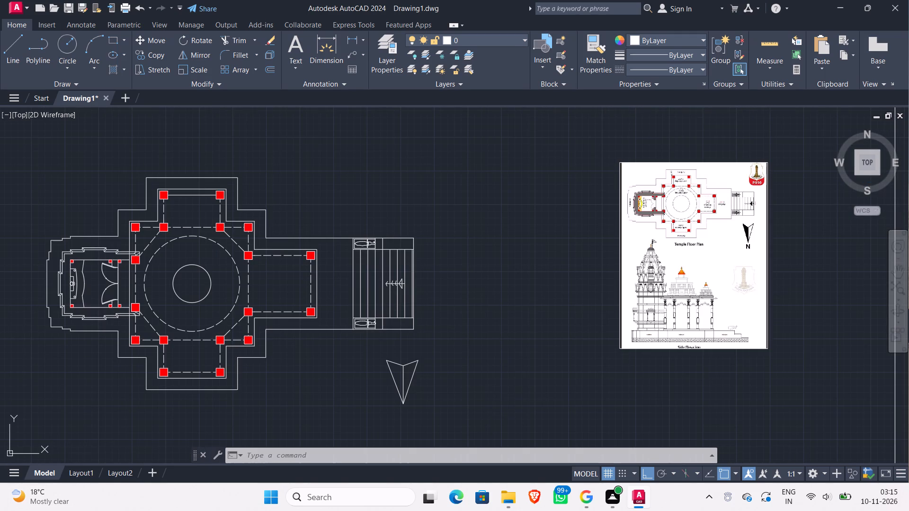
middle_drag(515, 373, 562, 168)
scroll(557, 205, down, 1)
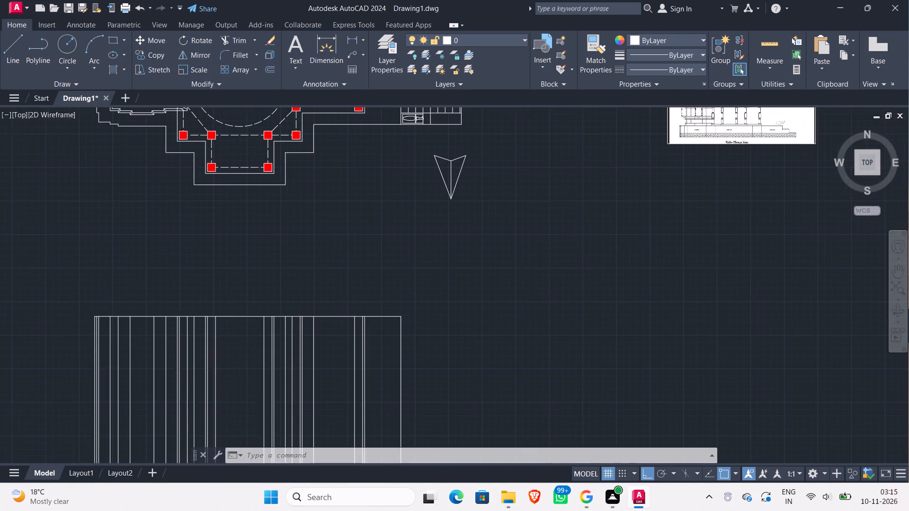
middle_drag(533, 196, 529, 189)
middle_drag(541, 316, 553, 225)
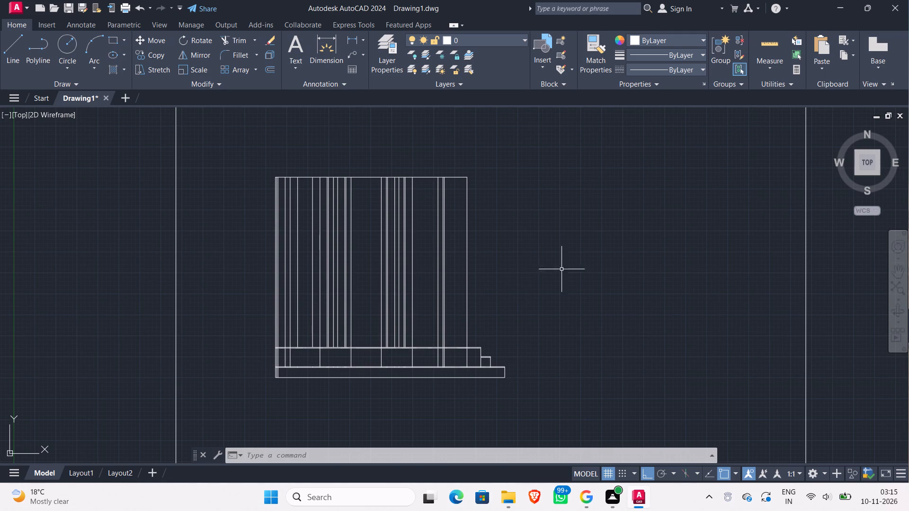
scroll(580, 270, down, 1)
middle_drag(582, 268, 527, 324)
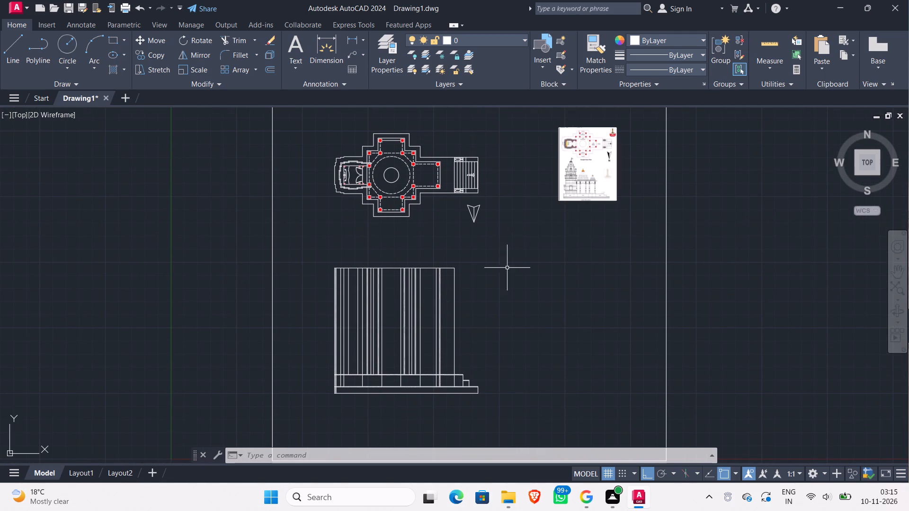
scroll(519, 335, down, 2)
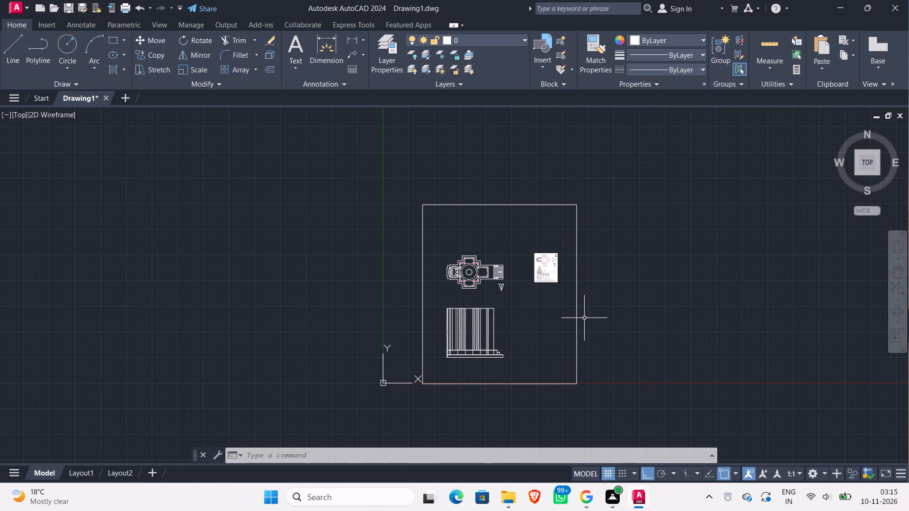
Insert the elephant block from elephant block.dwg into the empty area west of the Y axis, outside the sheet border.
key(ctrl+2)
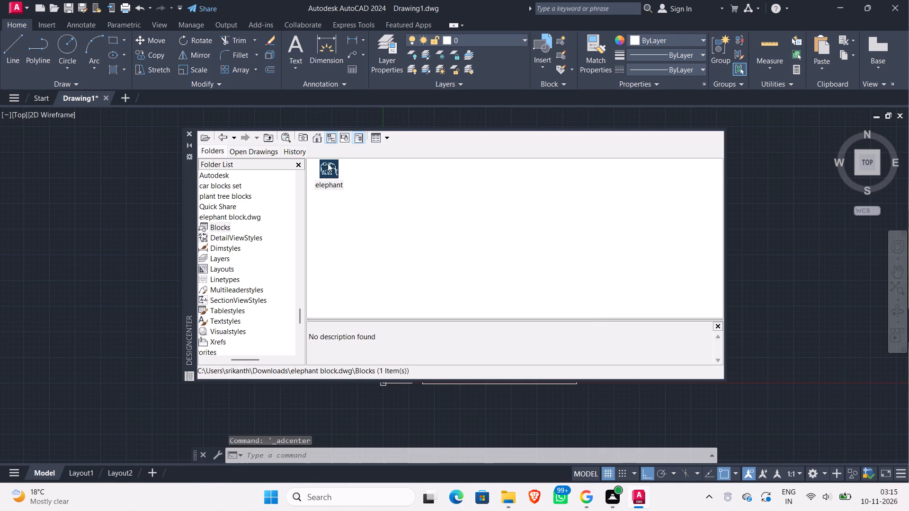
drag(328, 163, 116, 282)
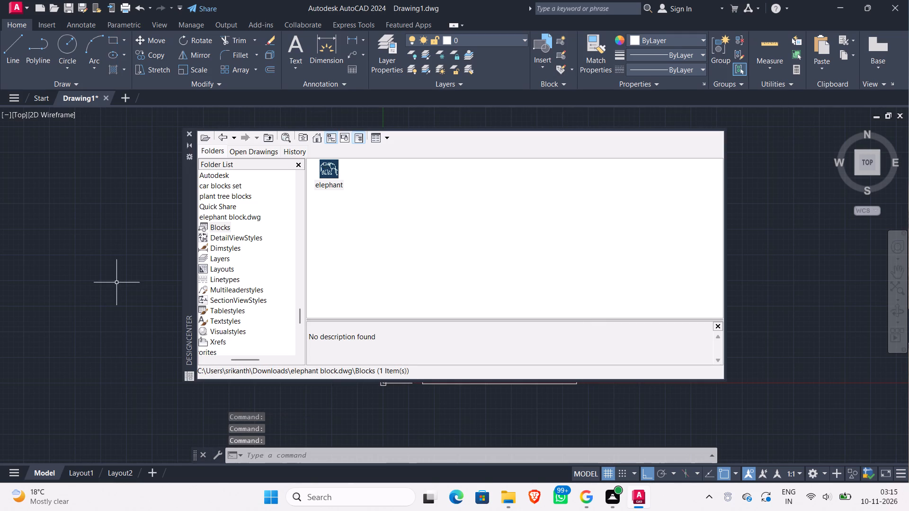
click(189, 131)
Search the drawing around the origin, the temple sheet and the surrounding empty area for the inserted elephant block.
scroll(629, 226, down, 1)
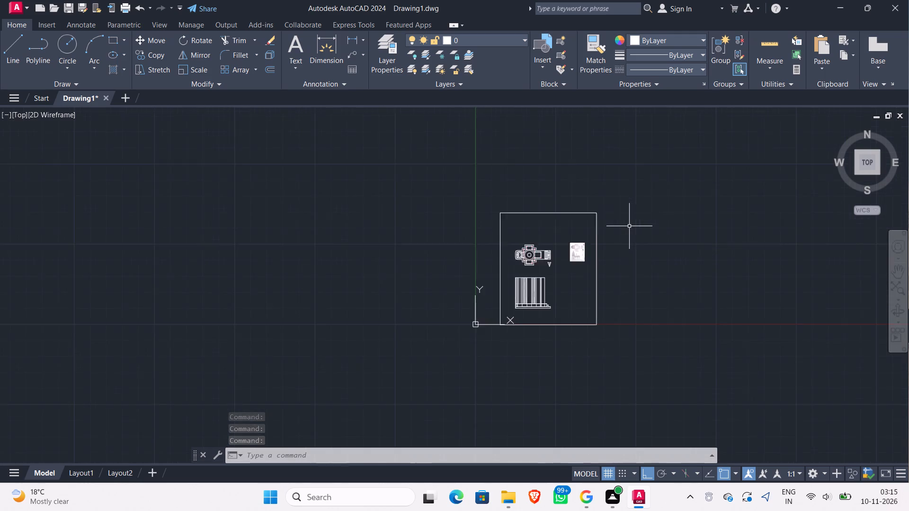
scroll(629, 226, down, 1)
middle_drag(638, 224, 538, 259)
scroll(544, 256, down, 2)
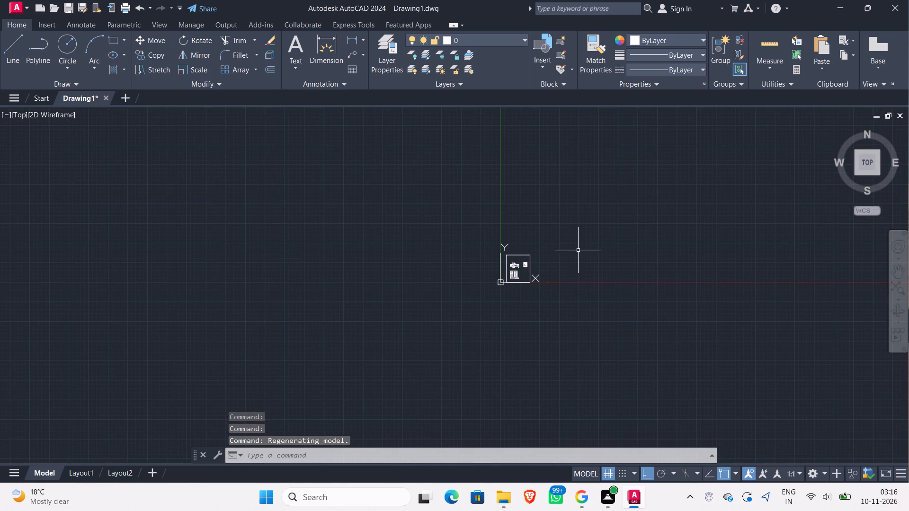
middle_drag(579, 250, 476, 300)
scroll(526, 272, down, 2)
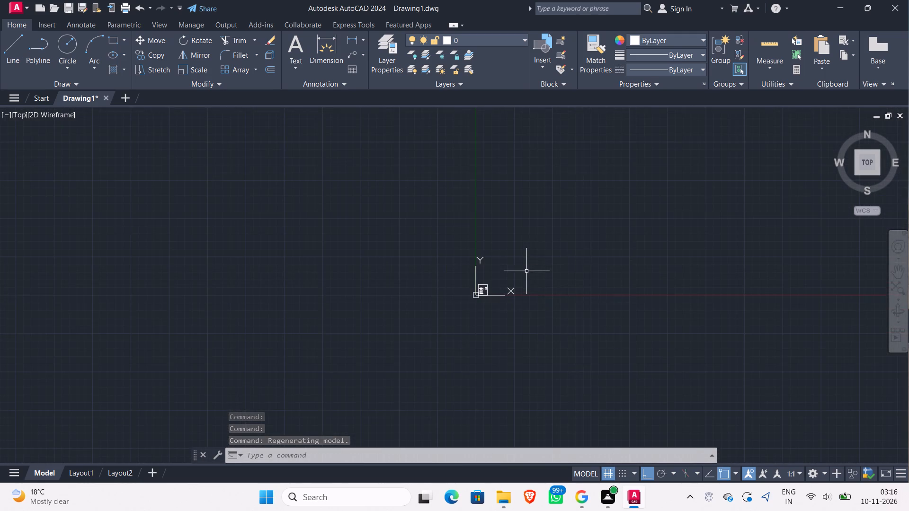
scroll(535, 265, down, 1)
middle_drag(527, 269, 437, 327)
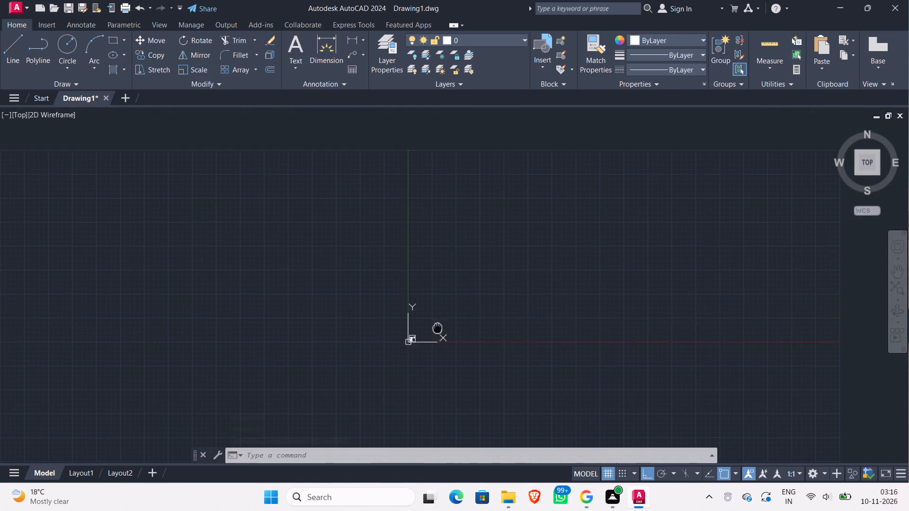
middle_drag(437, 327, 352, 374)
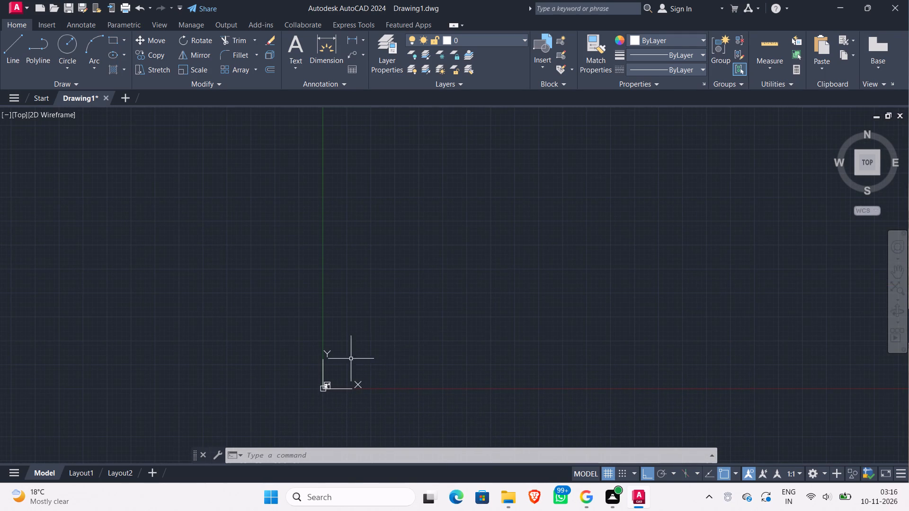
scroll(334, 370, up, 3)
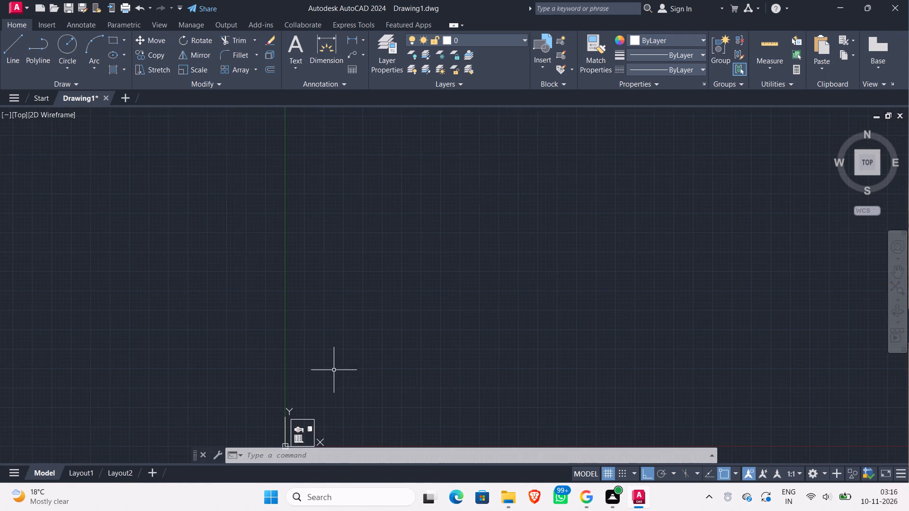
middle_drag(334, 370, 391, 229)
scroll(368, 285, up, 5)
scroll(307, 336, up, 1)
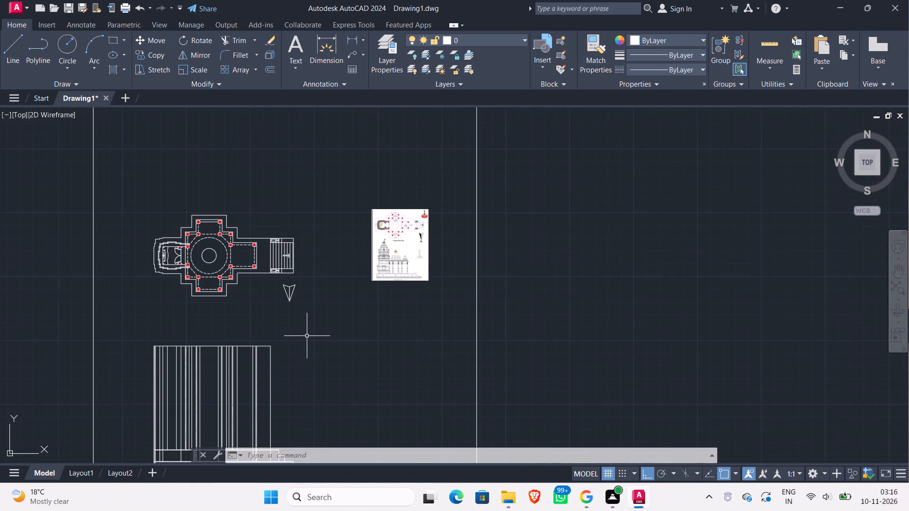
middle_drag(307, 335, 402, 230)
scroll(402, 230, up, 1)
scroll(402, 230, down, 1)
scroll(402, 230, up, 2)
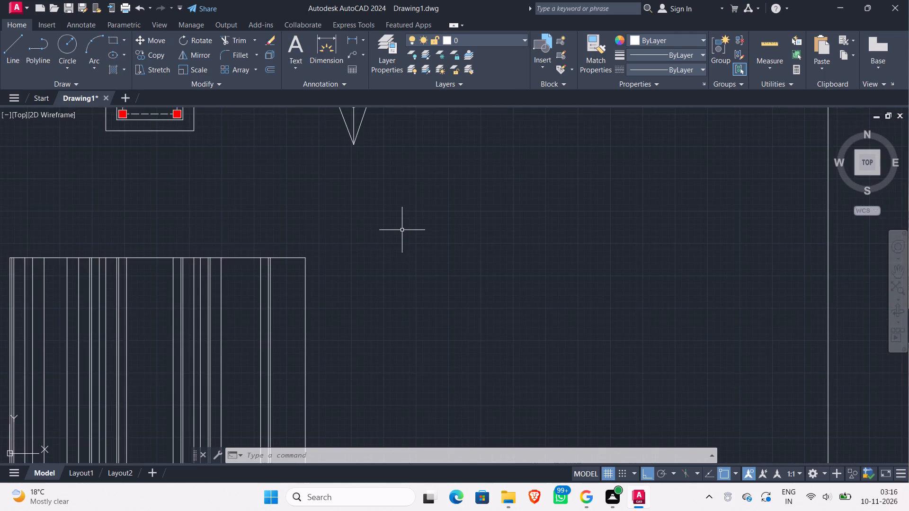
scroll(402, 230, down, 2)
middle_drag(402, 229, 365, 290)
scroll(365, 290, down, 1)
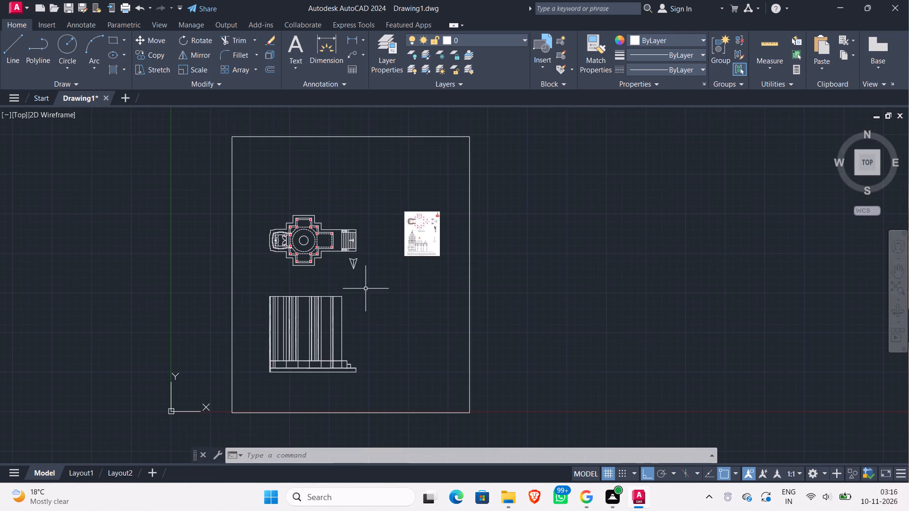
scroll(432, 236, up, 4)
scroll(432, 236, down, 1)
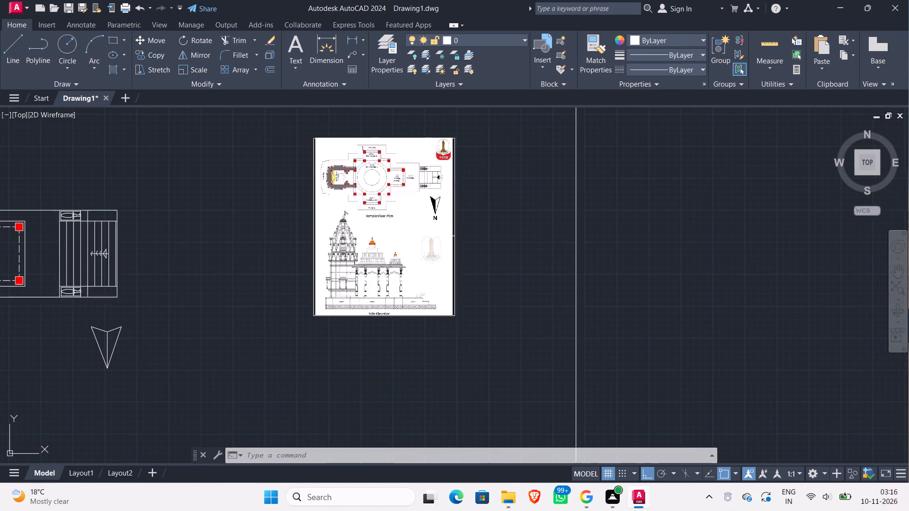
scroll(432, 236, down, 4)
middle_drag(493, 233, 282, 258)
scroll(282, 258, down, 6)
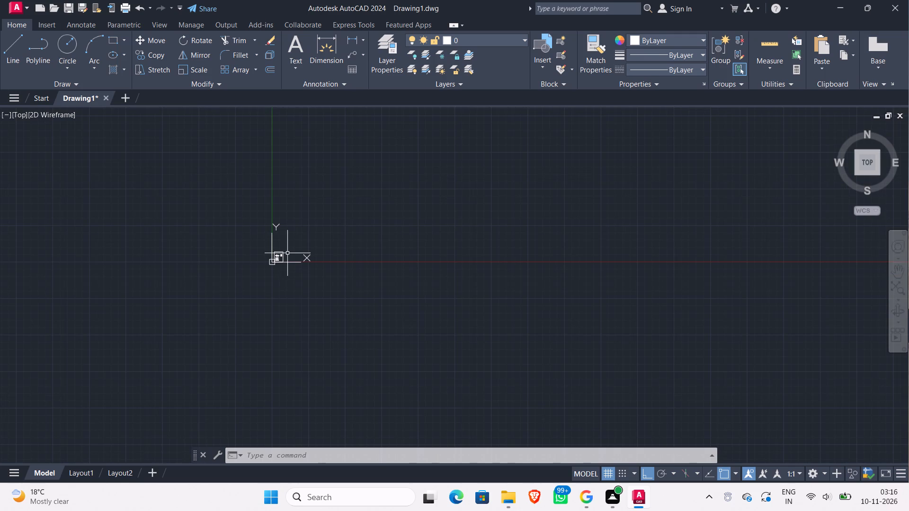
scroll(267, 271, up, 6)
scroll(321, 174, up, 3)
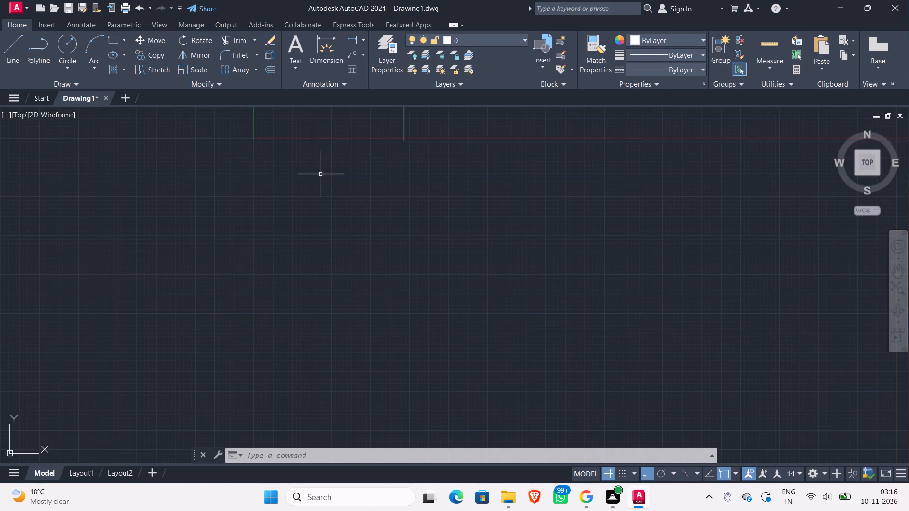
middle_drag(321, 174, 293, 321)
scroll(237, 289, up, 5)
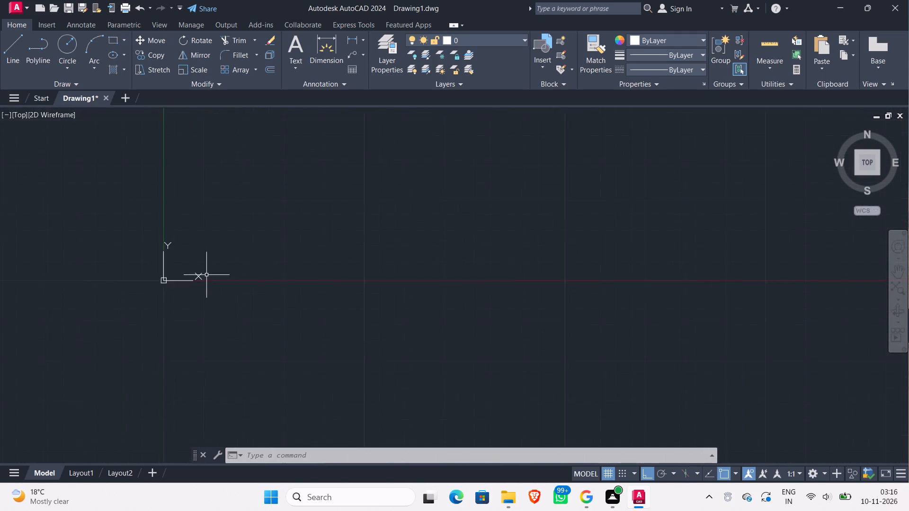
scroll(206, 275, up, 1)
scroll(326, 250, down, 4)
scroll(469, 238, down, 1)
middle_drag(469, 238, 131, 377)
scroll(163, 348, down, 2)
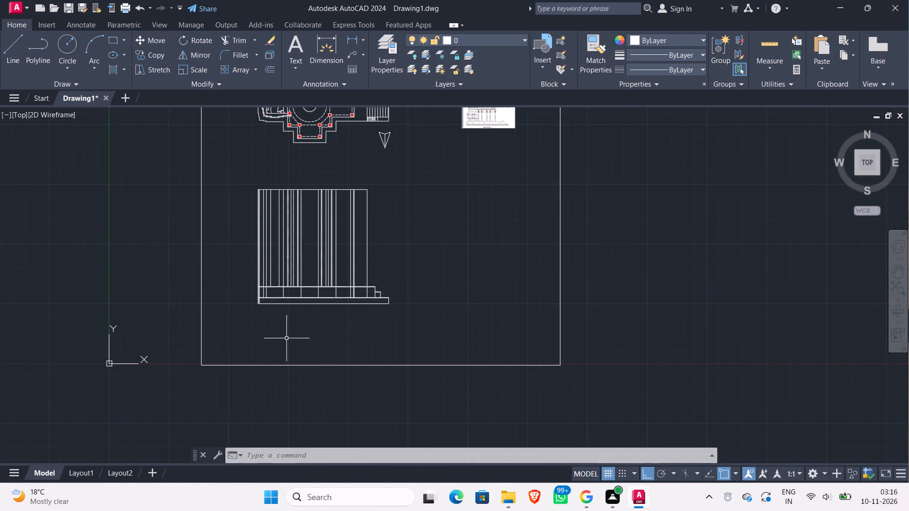
scroll(444, 305, down, 1)
middle_click(444, 305)
middle_drag(451, 268, 431, 321)
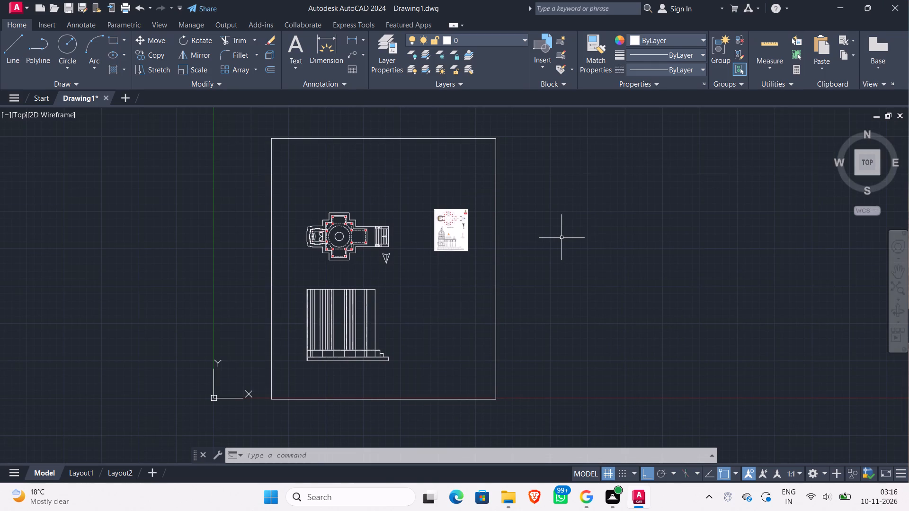
Insert the elephant block at uniform scale 1 and rotation 0 in the empty area east of the sheet border.
key(ctrl+2)
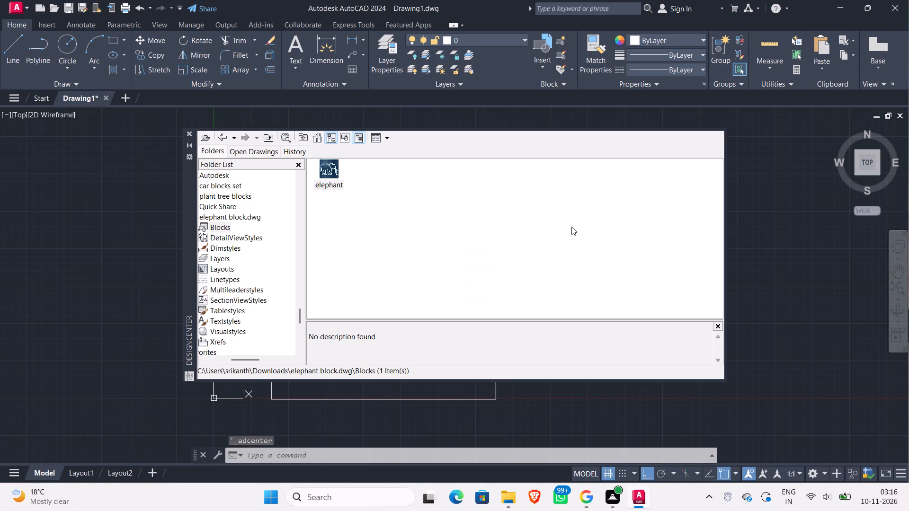
double_click(332, 167)
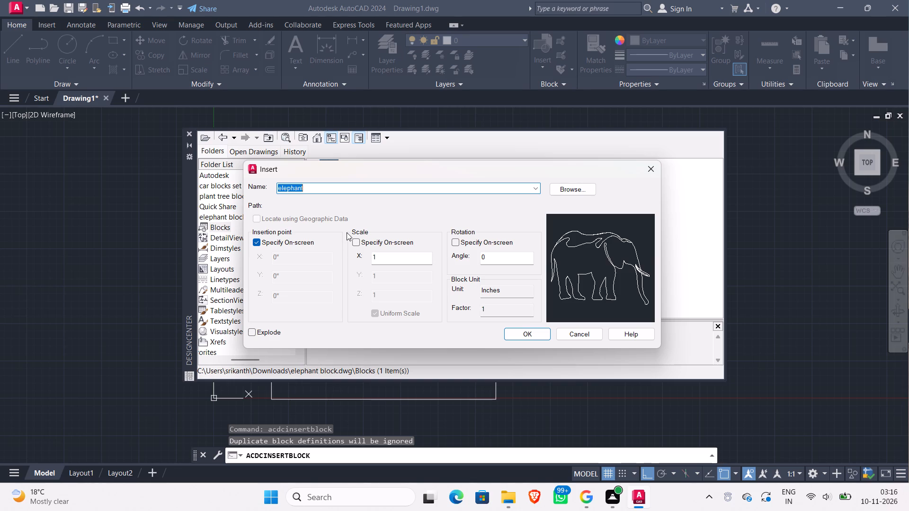
click(382, 261)
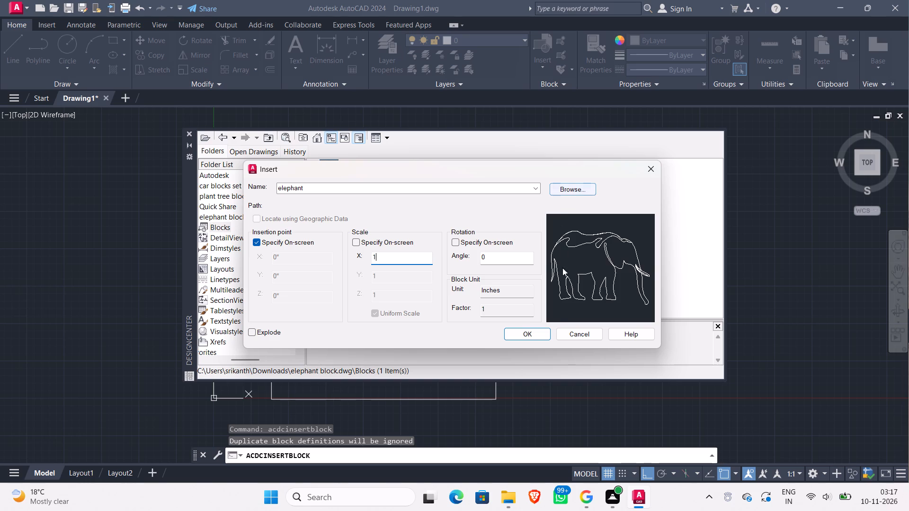
click(527, 333)
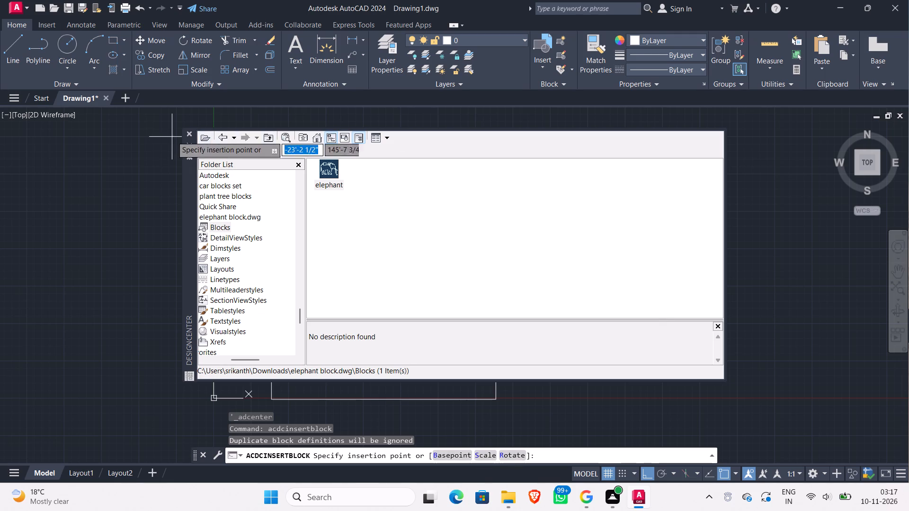
click(190, 132)
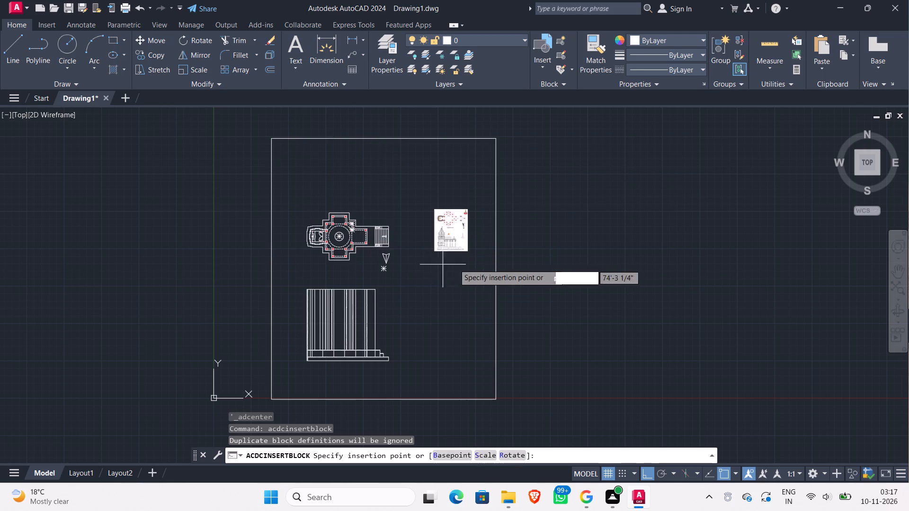
click(604, 241)
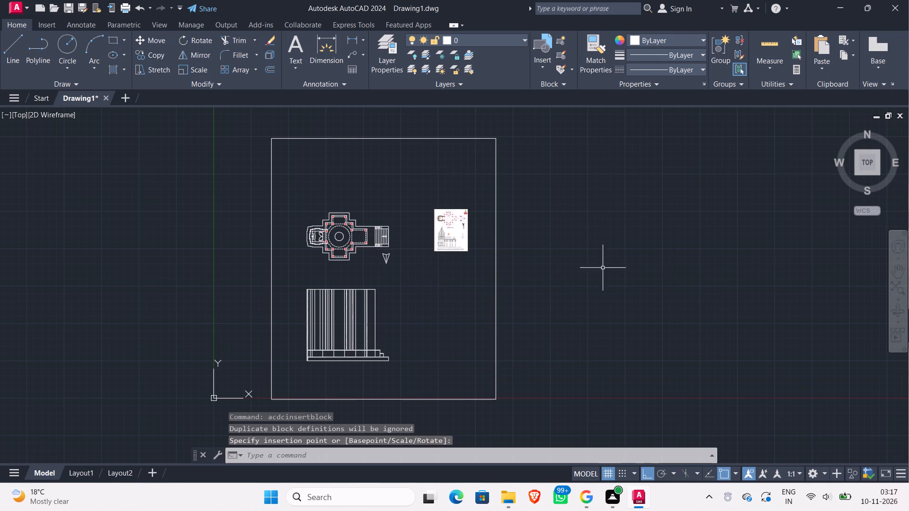
Search the area east of the sheet, the origin and the temple drawings for the newly inserted elephant block.
scroll(607, 237, up, 2)
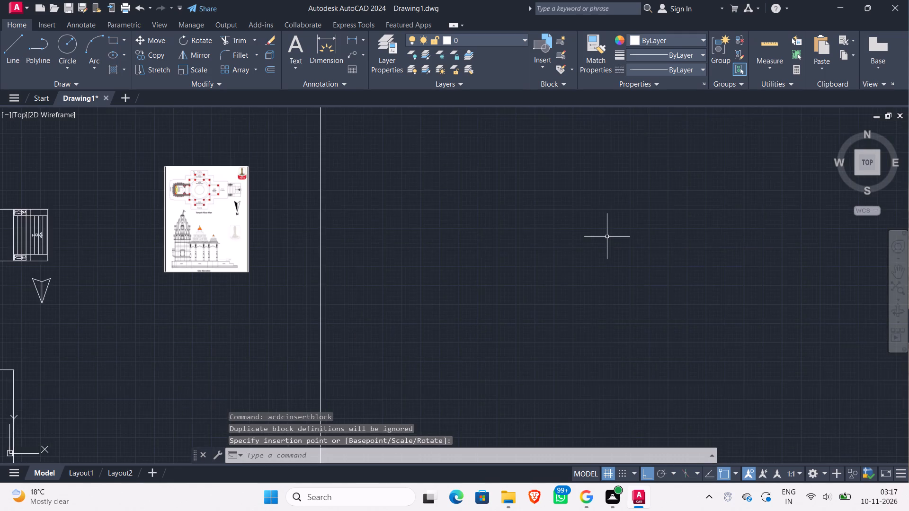
scroll(607, 237, down, 6)
middle_drag(607, 237, 401, 326)
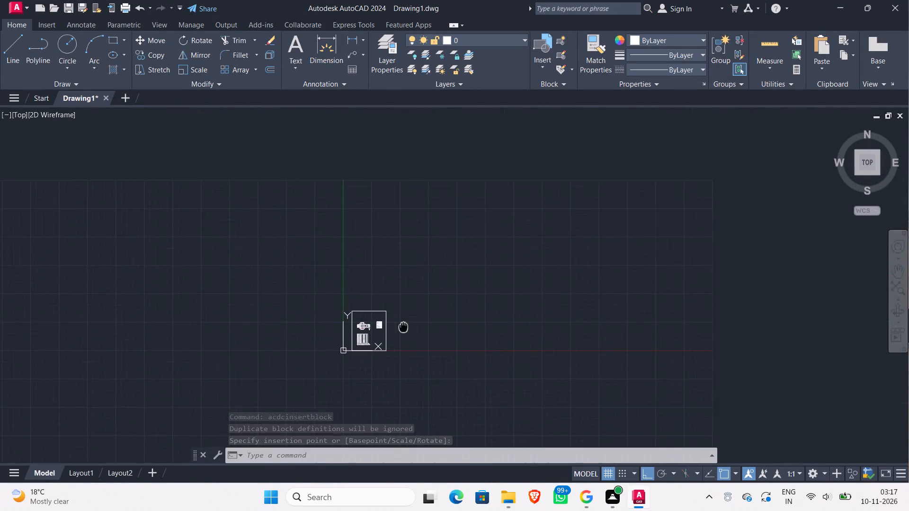
middle_drag(401, 326, 398, 327)
scroll(436, 293, down, 2)
scroll(496, 261, down, 2)
middle_drag(496, 261, 431, 317)
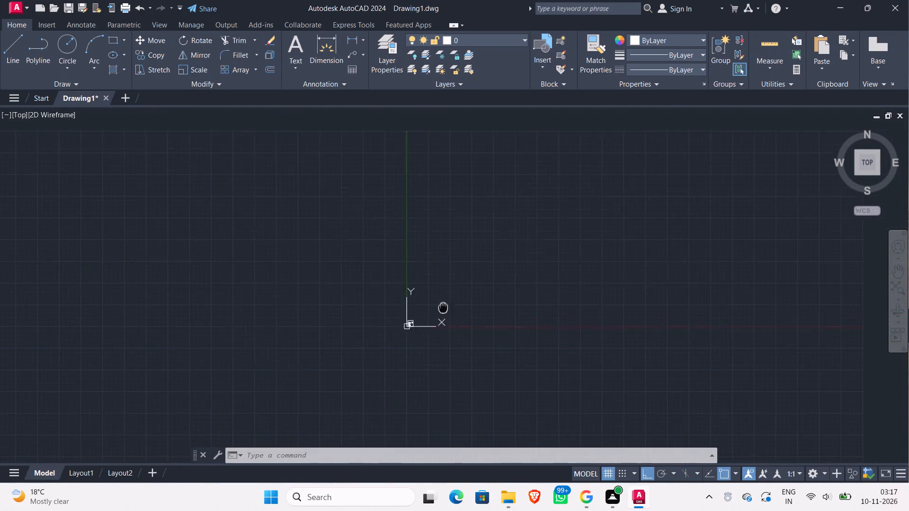
middle_drag(431, 317, 373, 361)
scroll(364, 368, up, 4)
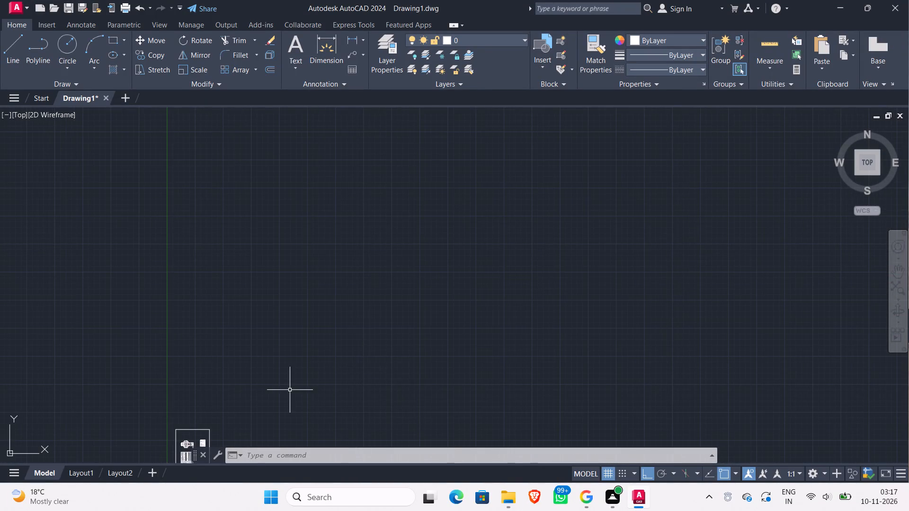
middle_drag(288, 391, 472, 217)
scroll(404, 281, up, 3)
scroll(335, 272, up, 2)
middle_drag(248, 290, 398, 235)
scroll(380, 214, up, 1)
scroll(381, 212, down, 1)
middle_drag(389, 205, 389, 226)
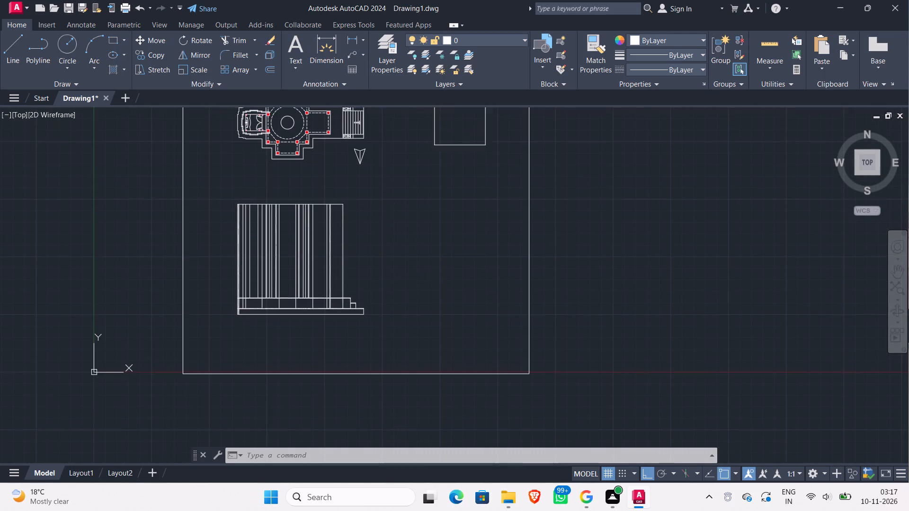
middle_drag(389, 226, 381, 341)
scroll(383, 301, up, 2)
scroll(333, 240, up, 2)
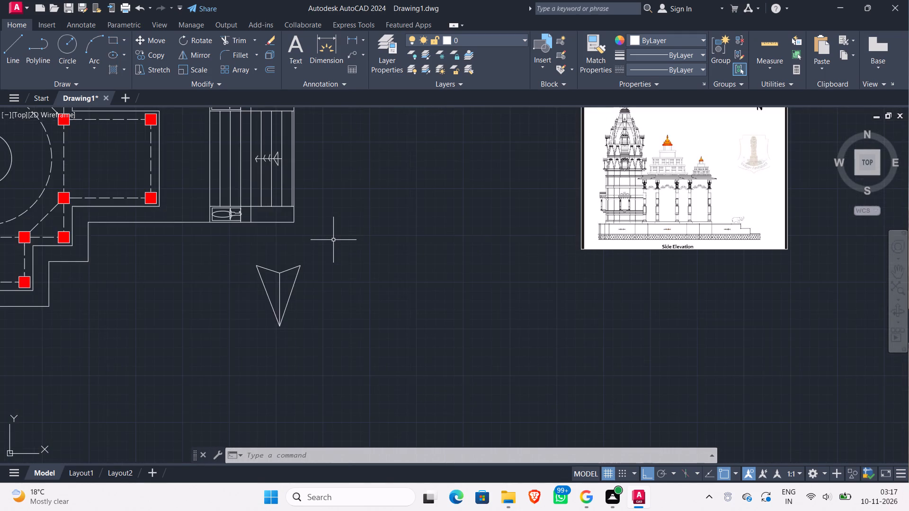
scroll(332, 236, down, 3)
middle_drag(369, 269, 432, 108)
scroll(408, 190, down, 1)
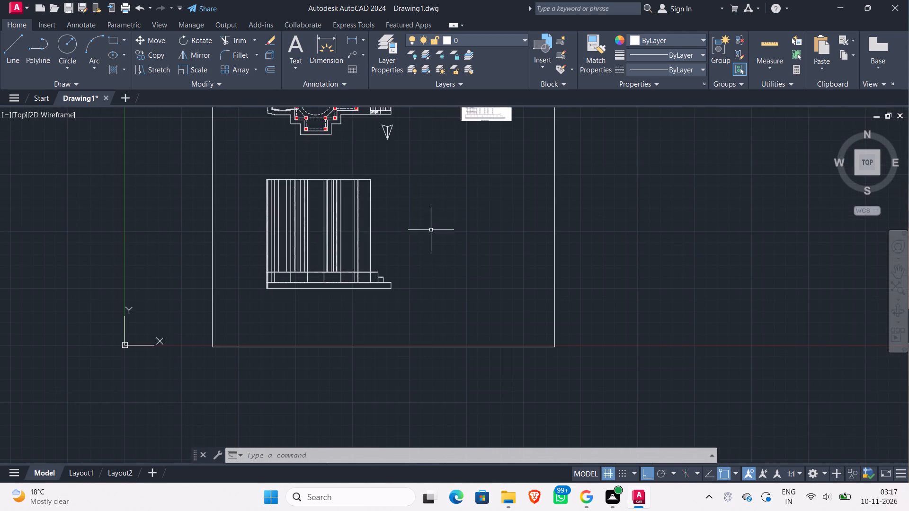
middle_drag(448, 245, 325, 321)
middle_drag(329, 315, 405, 321)
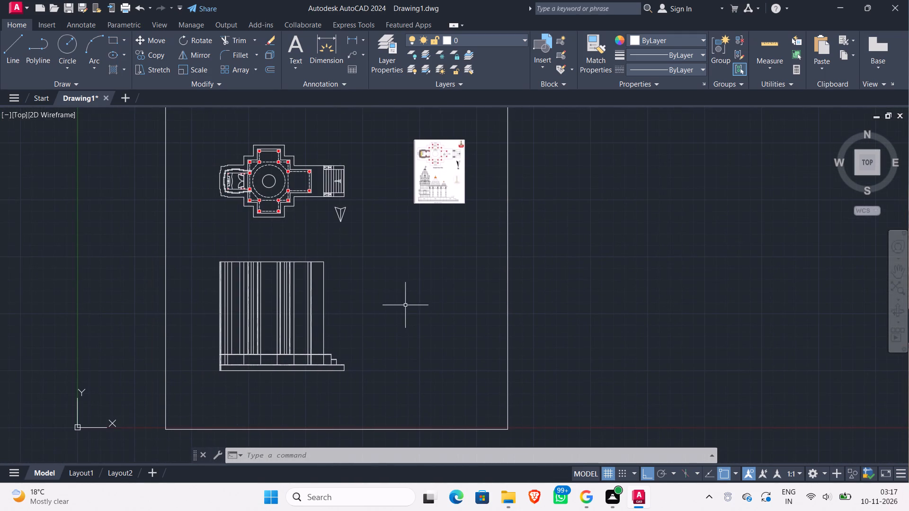
Examine the elephant on the stepped plinth in the reference side elevation and the area around the image.
scroll(464, 204, up, 3)
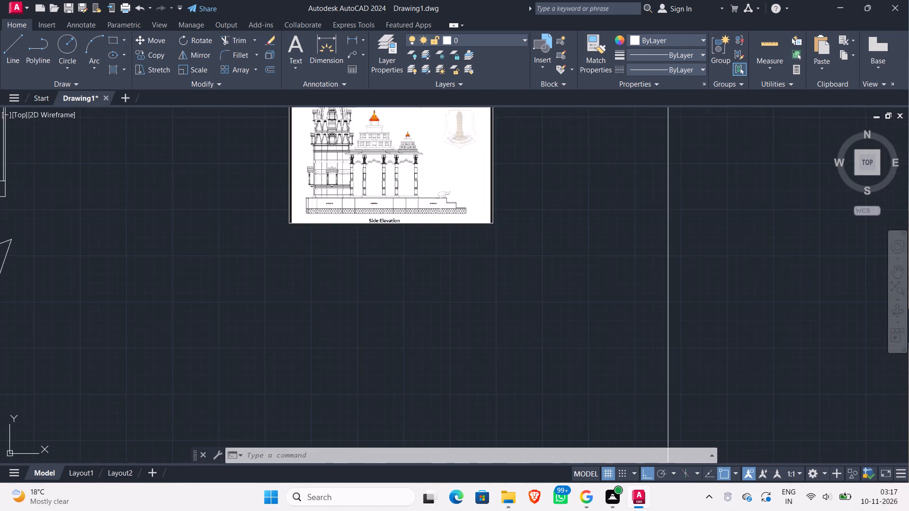
scroll(436, 188, up, 2)
scroll(466, 239, up, 2)
scroll(466, 211, down, 2)
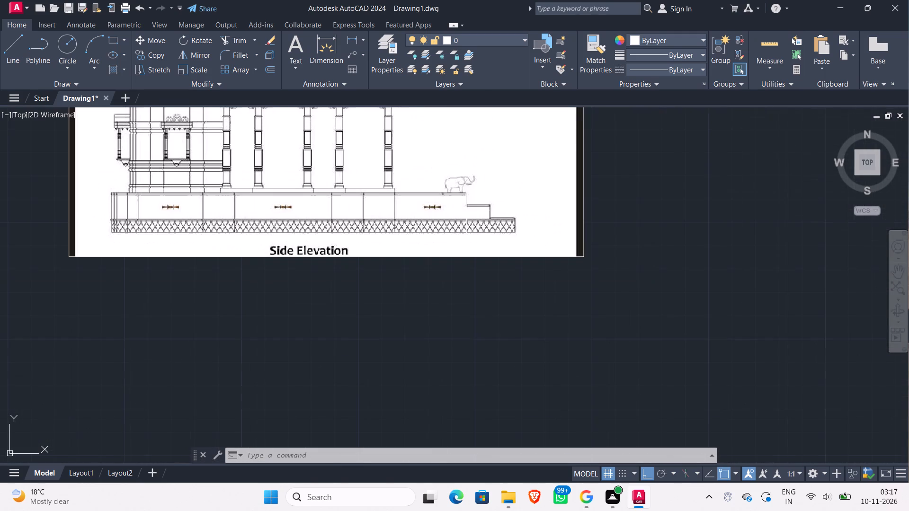
middle_drag(375, 344, 471, 225)
scroll(461, 237, down, 2)
middle_drag(401, 310, 487, 236)
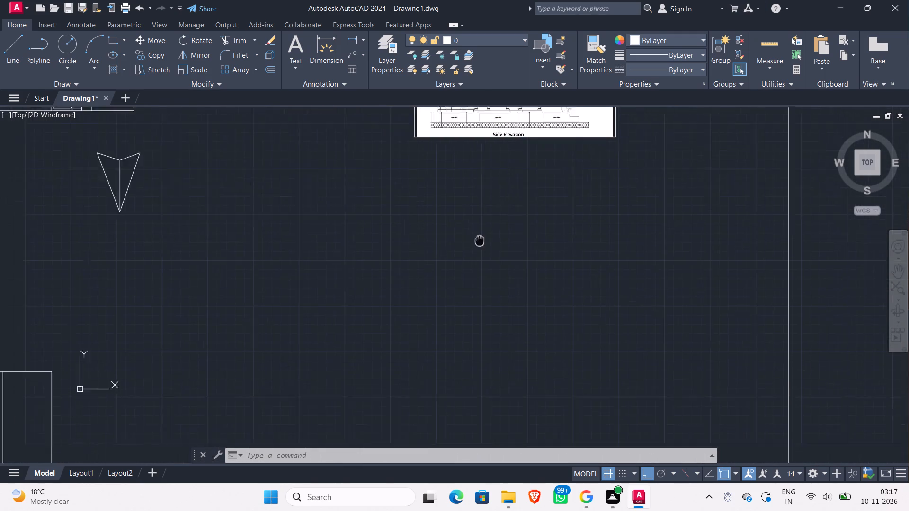
middle_drag(487, 236, 489, 235)
scroll(481, 238, down, 2)
middle_drag(378, 307, 420, 195)
scroll(408, 328, up, 2)
scroll(392, 311, down, 2)
middle_drag(428, 261, 375, 311)
scroll(371, 312, down, 2)
scroll(405, 219, up, 2)
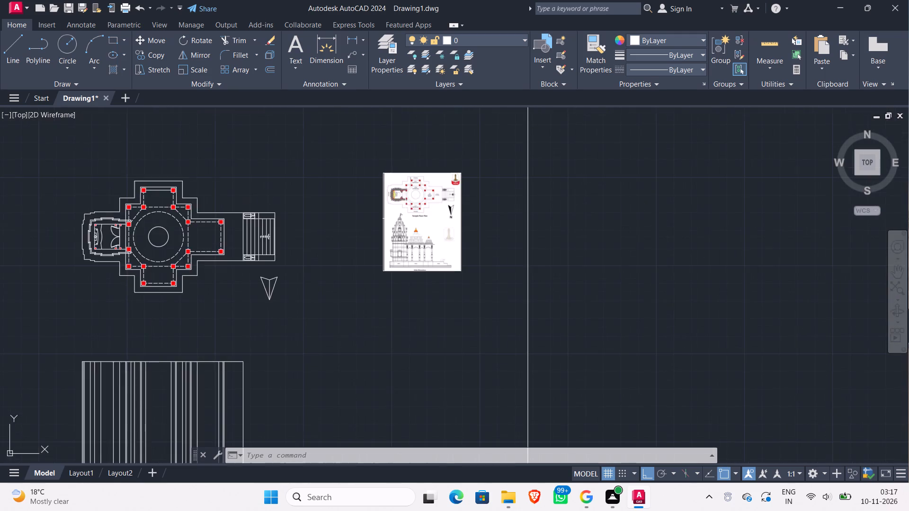
Trim the outermost stair-side vertical projection line where it crosses the upper plinth band in the side elevation.
scroll(413, 241, up, 2)
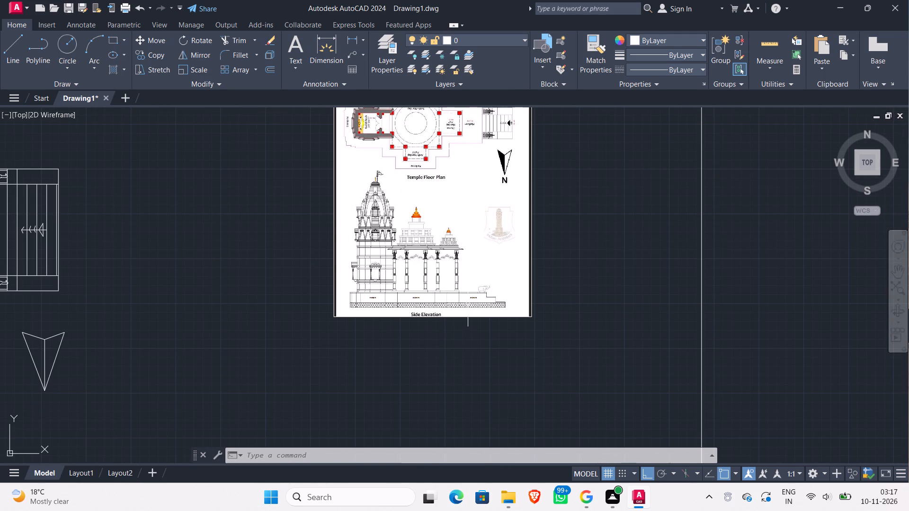
scroll(470, 303, up, 4)
scroll(474, 294, down, 3)
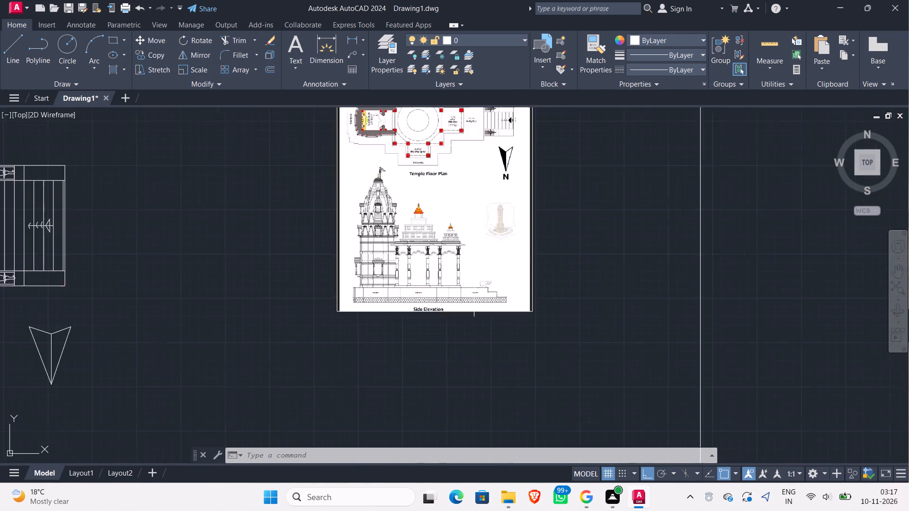
scroll(474, 294, down, 3)
middle_drag(448, 336, 463, 309)
middle_drag(425, 374, 445, 214)
middle_drag(426, 289, 437, 326)
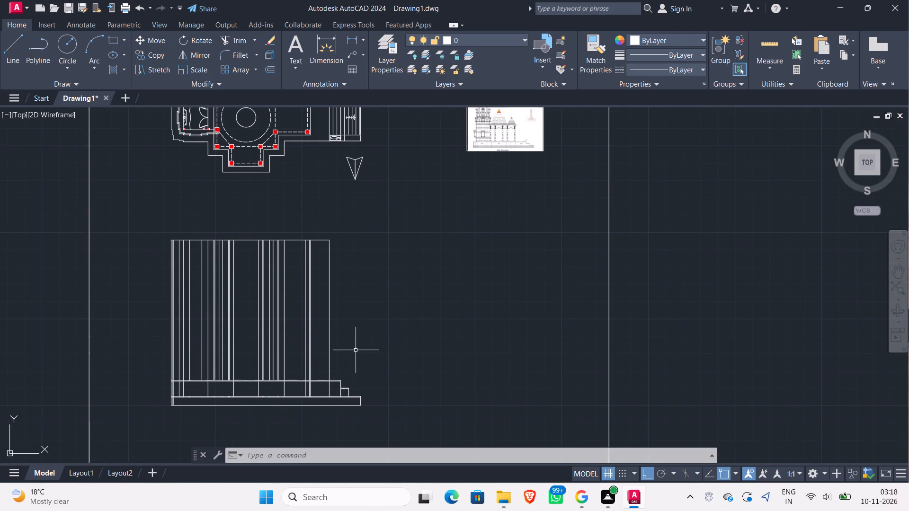
text(tr)
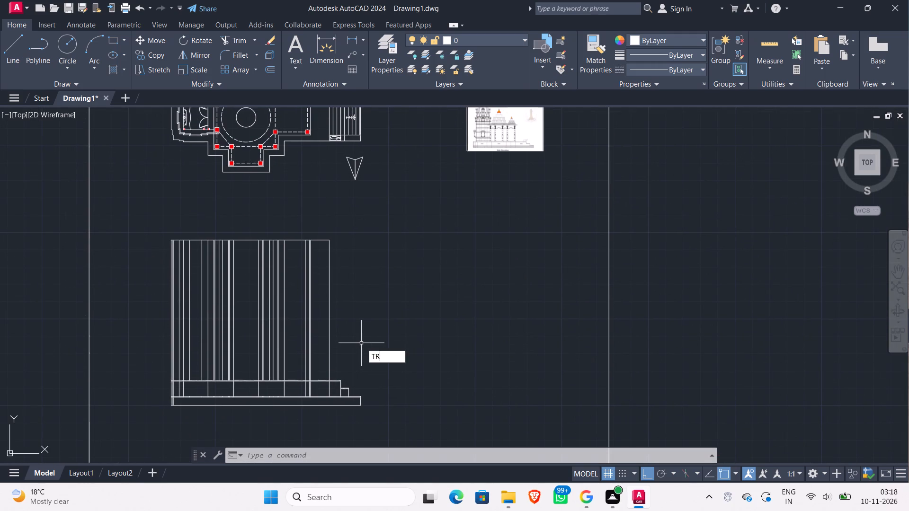
key(Return)
key(Return)
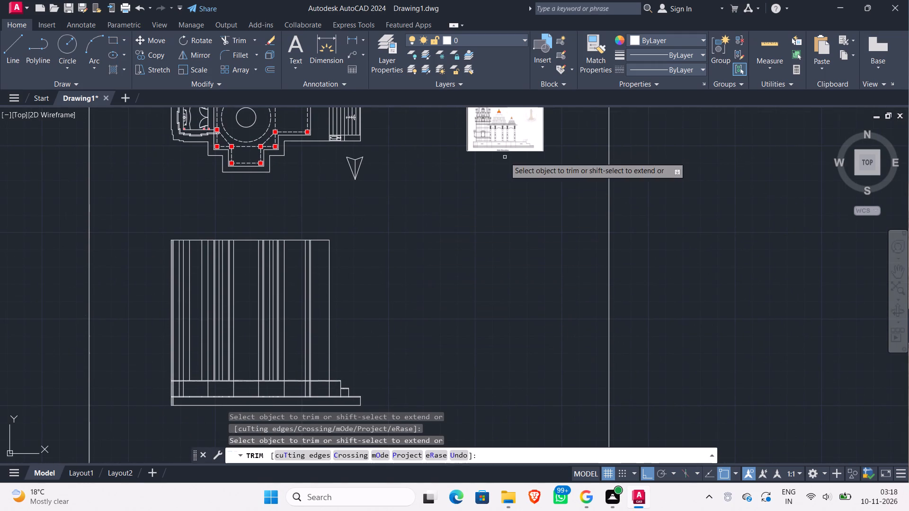
scroll(505, 157, up, 2)
scroll(505, 157, down, 2)
scroll(332, 388, up, 2)
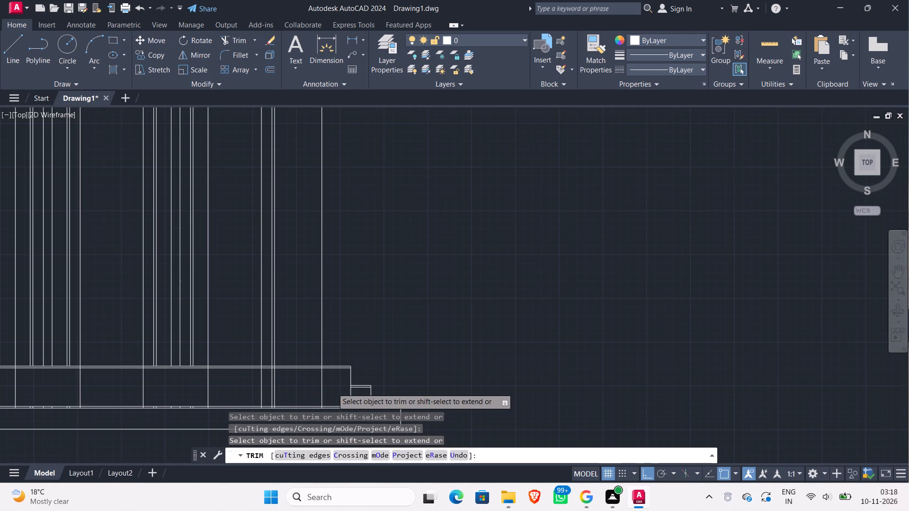
click(331, 388)
click(314, 384)
Trim away the rest of the outermost stair-side projection line above the plinth.
scroll(416, 283, down, 1)
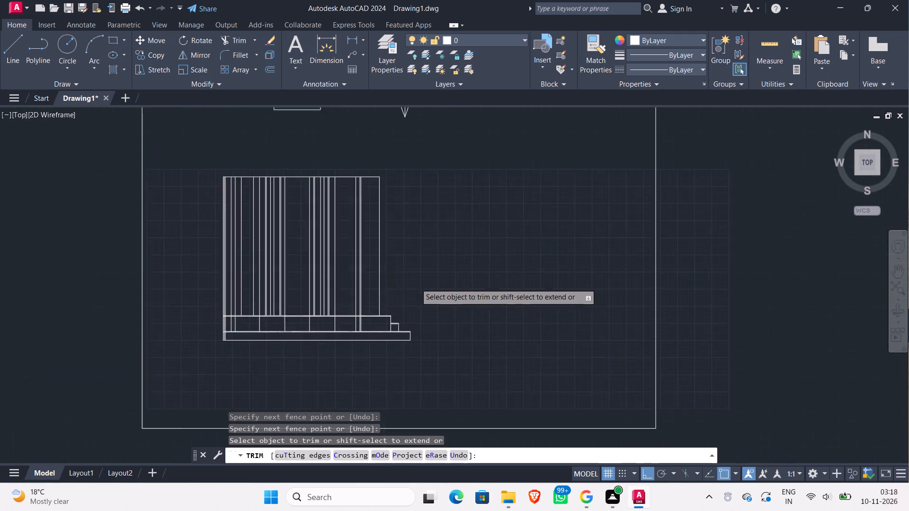
scroll(416, 283, down, 1)
middle_drag(416, 283, 318, 377)
scroll(330, 359, down, 1)
scroll(416, 240, up, 3)
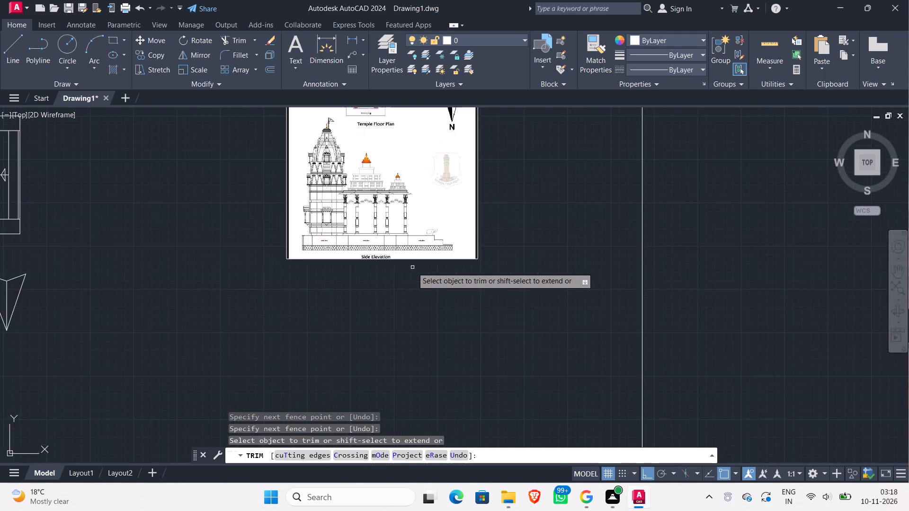
scroll(412, 267, up, 1)
scroll(407, 273, down, 3)
middle_drag(367, 343, 489, 160)
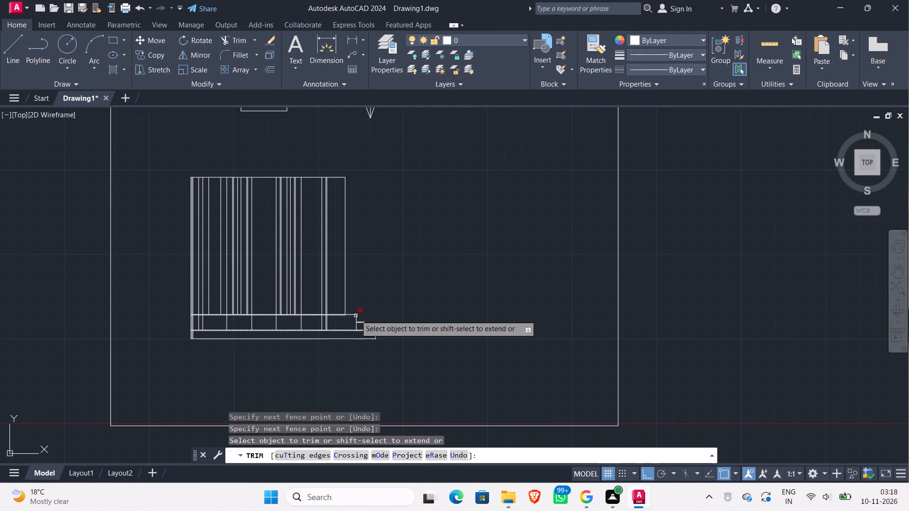
scroll(356, 313, up, 3)
click(294, 300)
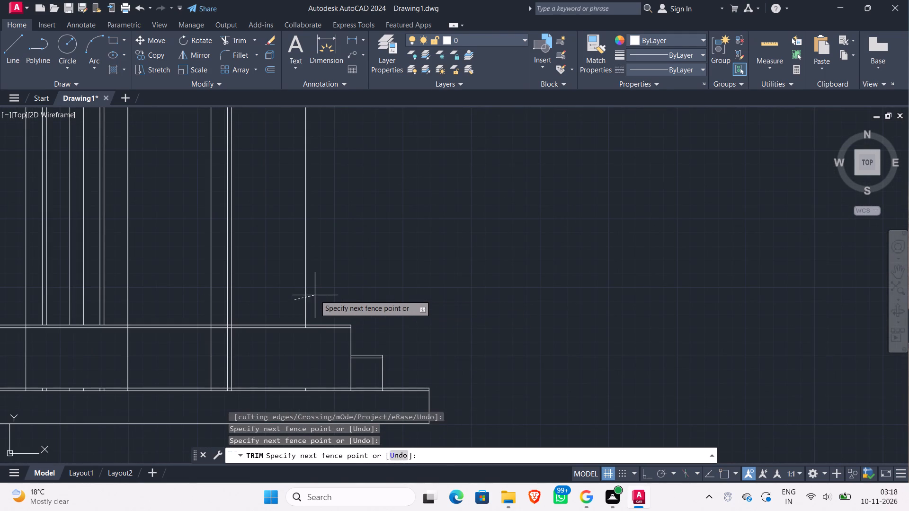
click(315, 295)
Trim the top horizontal line's overhang back to the remaining stair-side projection lines.
scroll(351, 273, down, 2)
middle_drag(353, 272, 353, 287)
middle_drag(343, 181, 343, 203)
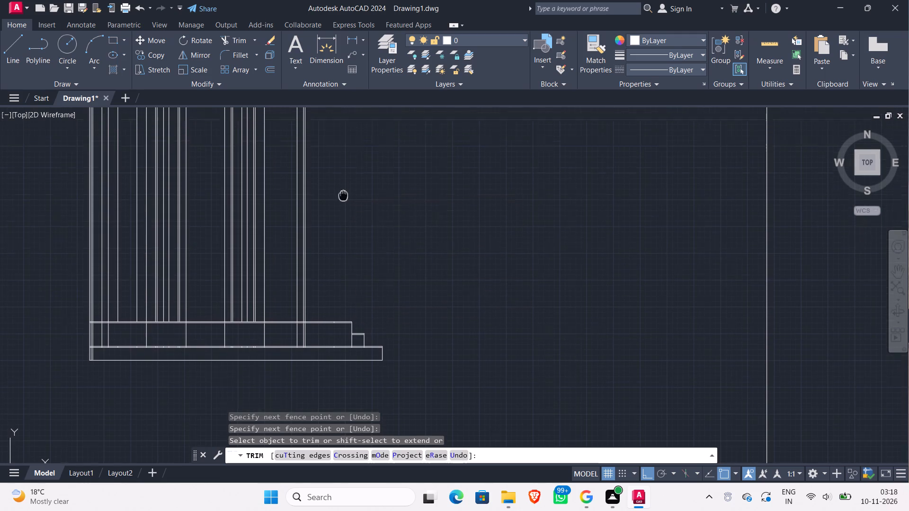
middle_drag(343, 203, 343, 245)
click(327, 170)
click(321, 143)
Compare the columns and plinth in the reference side elevation with the projection lines and floor plan.
scroll(379, 176, down, 2)
middle_drag(417, 184, 416, 185)
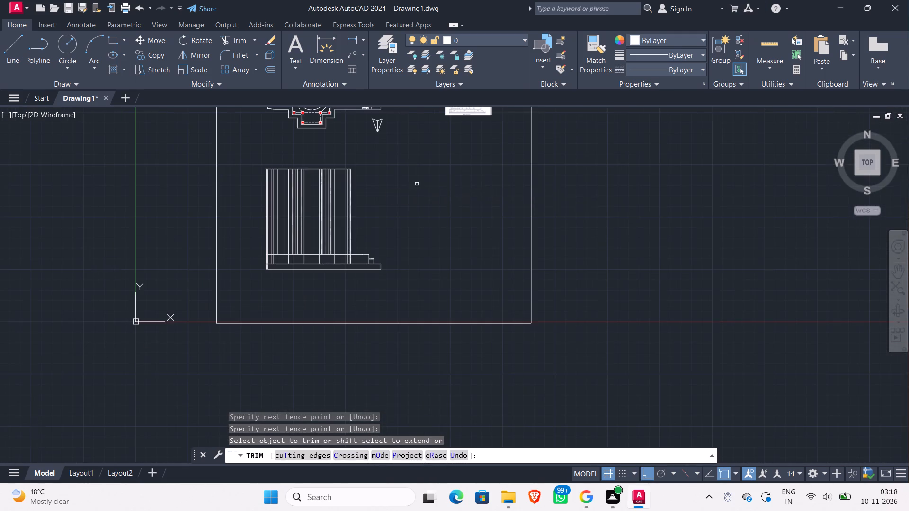
middle_drag(416, 185, 356, 274)
scroll(284, 216, up, 2)
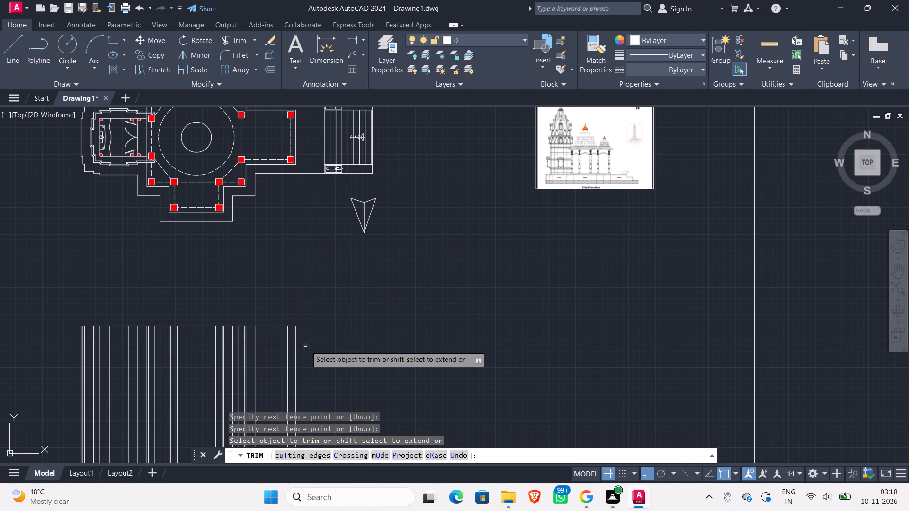
middle_drag(306, 350, 320, 365)
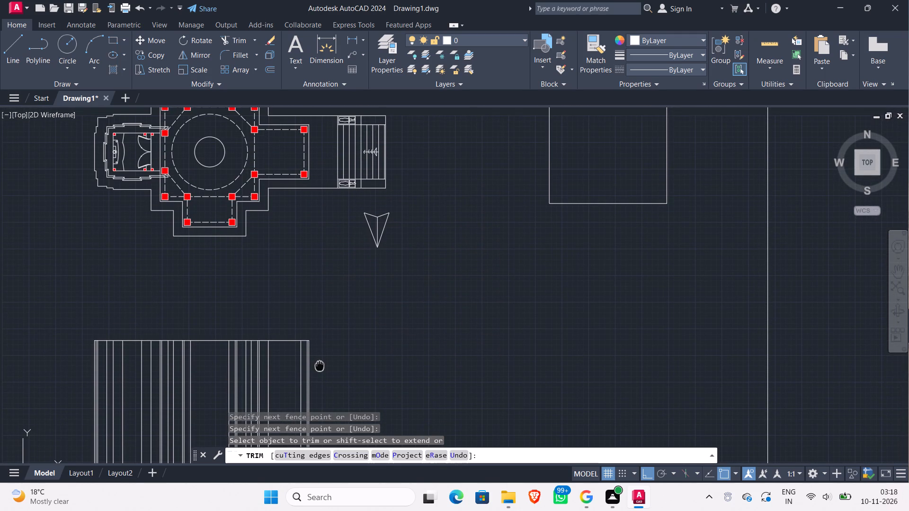
middle_drag(320, 365, 326, 356)
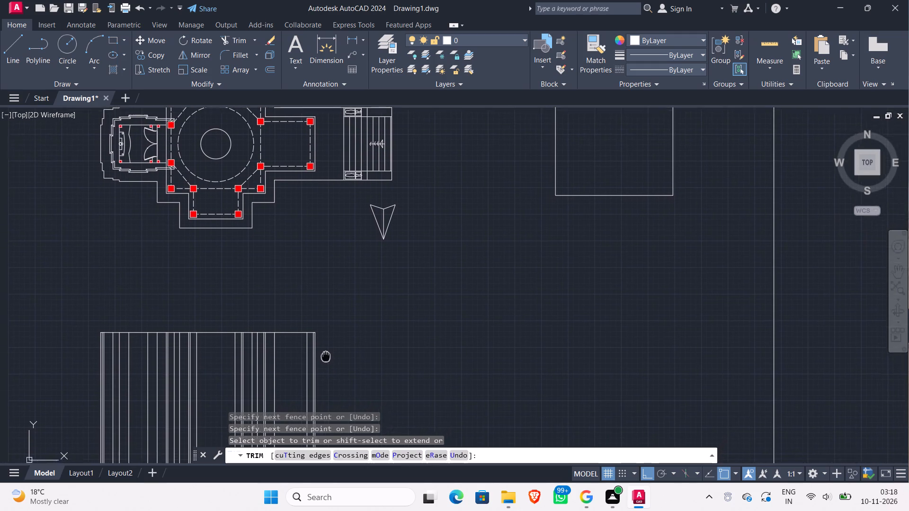
middle_drag(326, 356, 334, 319)
scroll(454, 264, down, 1)
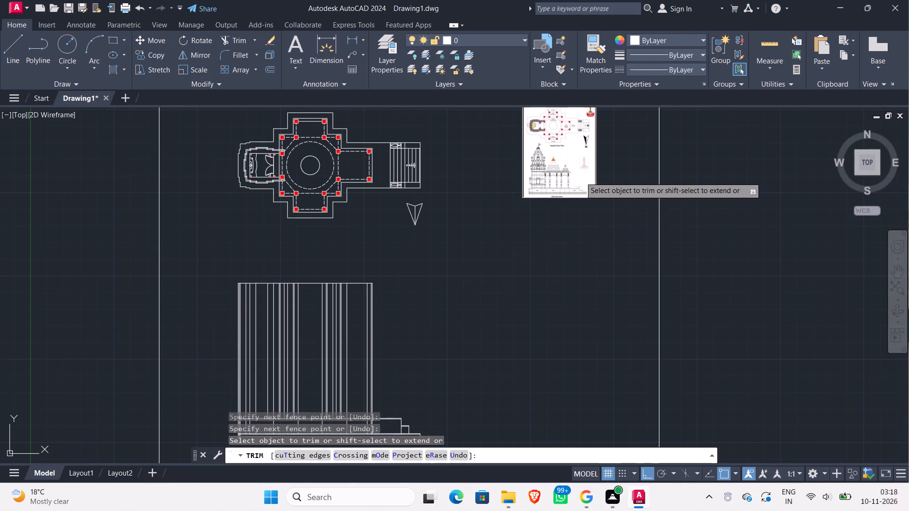
scroll(560, 187, up, 4)
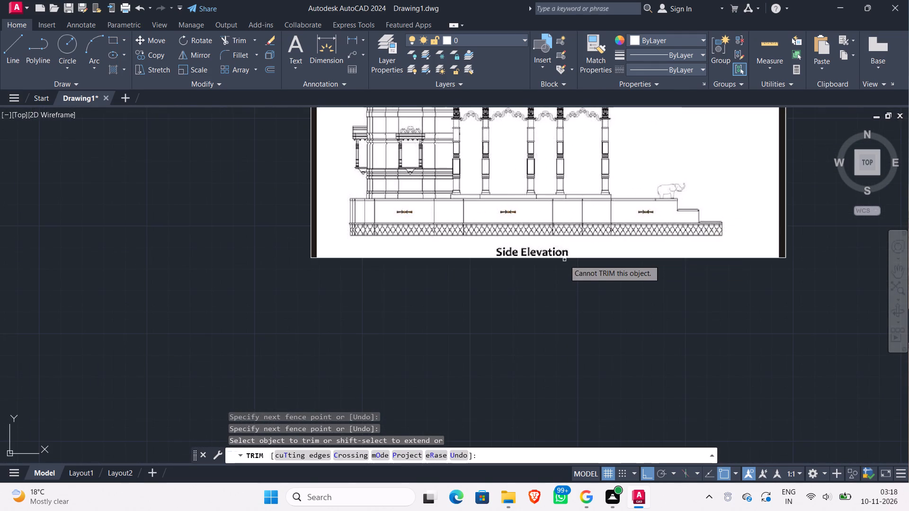
scroll(564, 260, down, 2)
scroll(577, 205, up, 3)
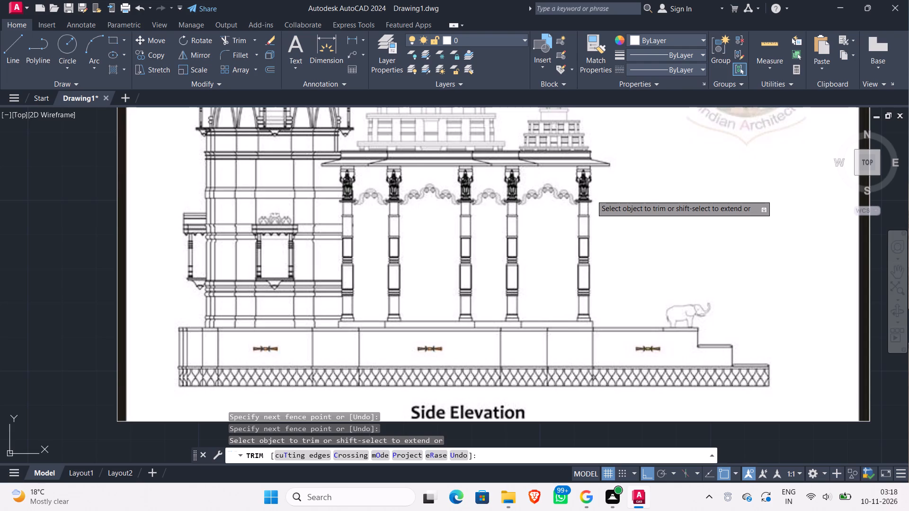
scroll(591, 195, up, 2)
scroll(591, 195, down, 3)
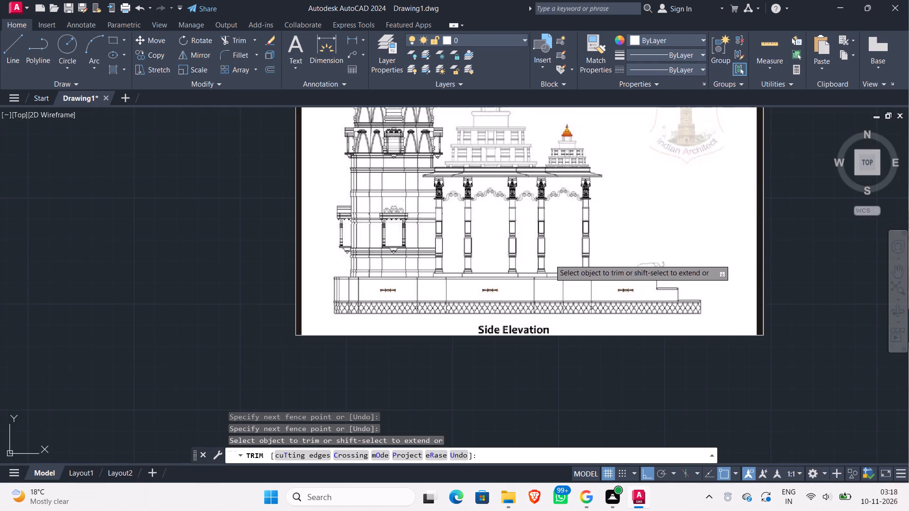
middle_drag(550, 259, 579, 189)
scroll(517, 303, down, 2)
middle_drag(491, 336, 516, 231)
scroll(403, 308, down, 2)
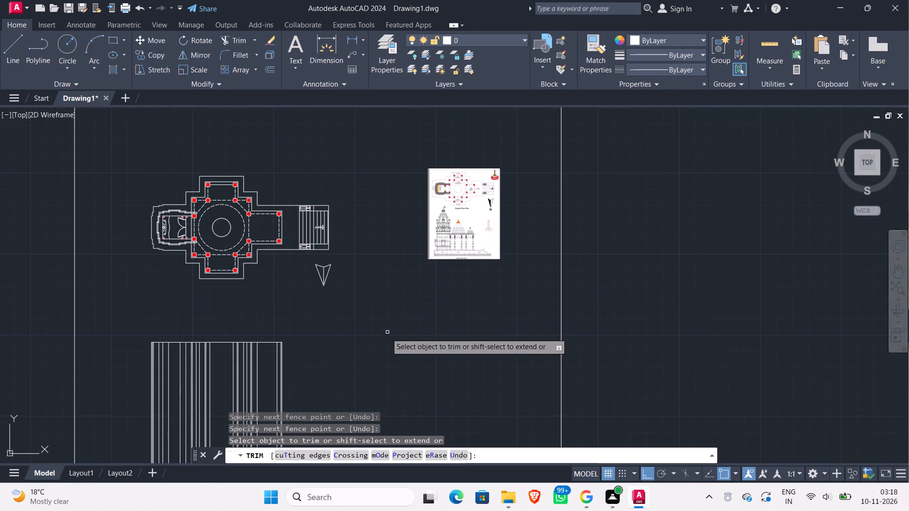
middle_click(439, 247)
middle_drag(359, 347, 439, 238)
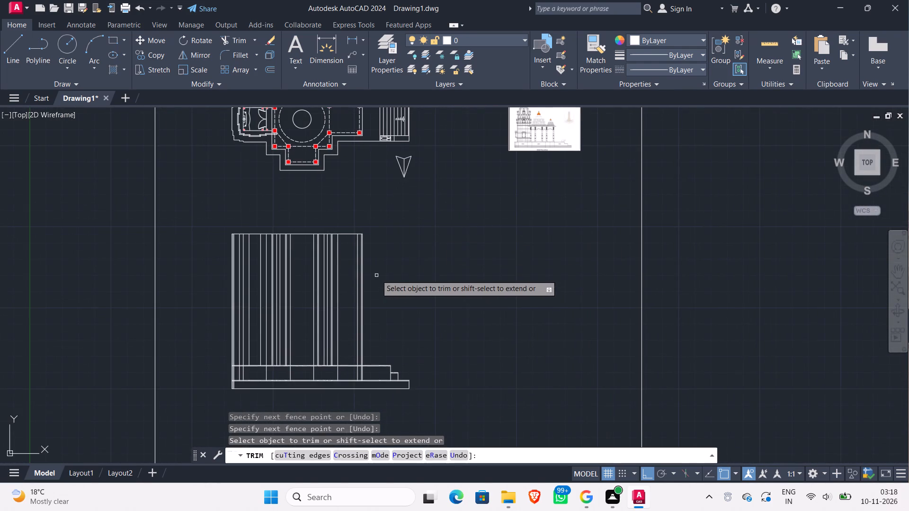
scroll(376, 275, up, 4)
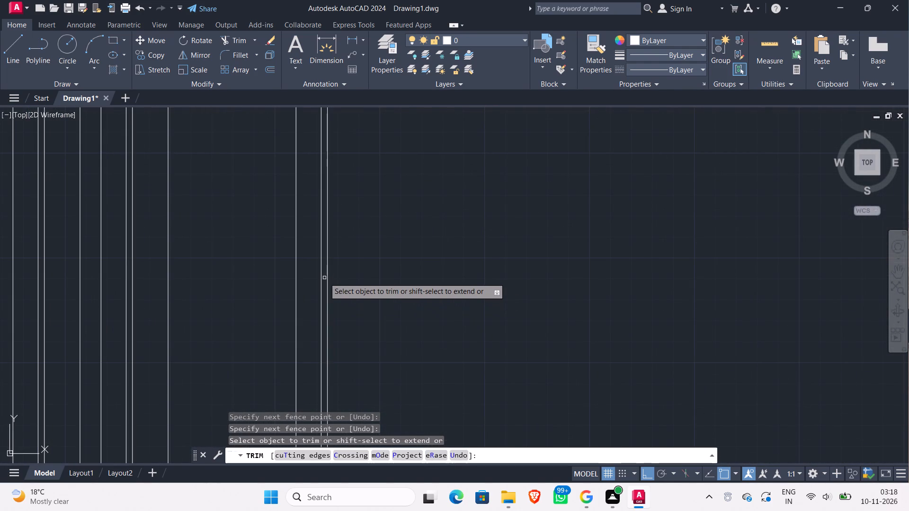
scroll(329, 273, down, 3)
scroll(352, 222, down, 2)
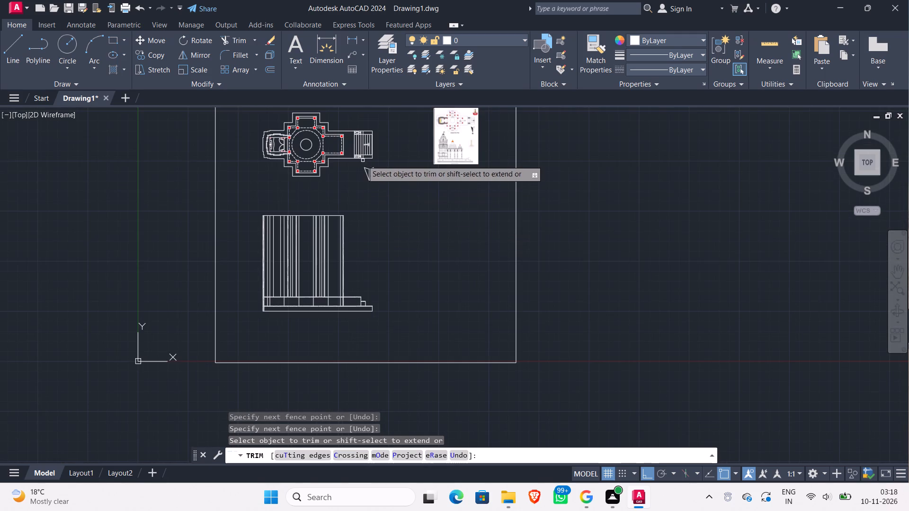
scroll(348, 159, up, 2)
scroll(346, 181, down, 2)
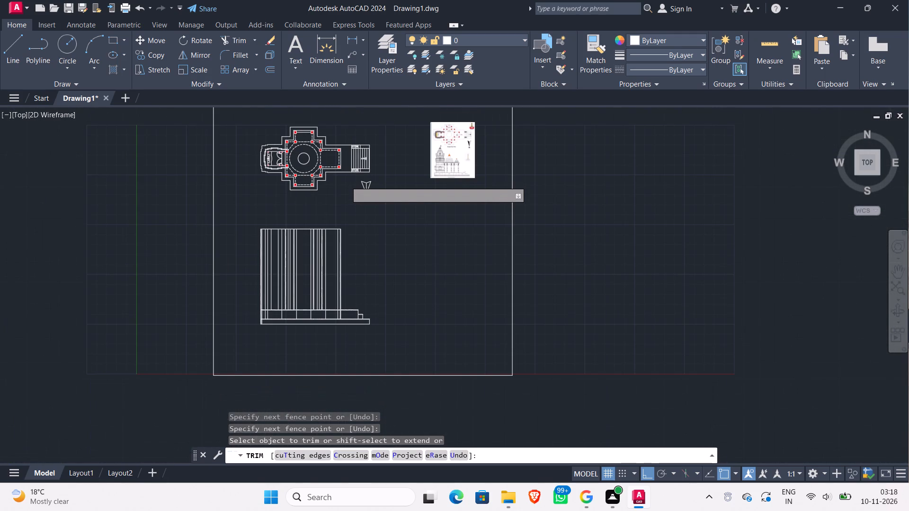
scroll(346, 181, up, 2)
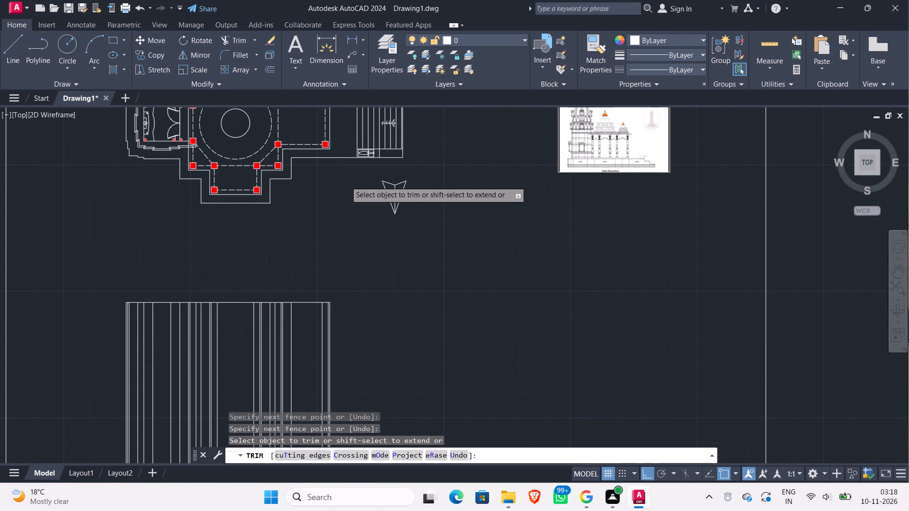
scroll(352, 170, up, 1)
scroll(352, 170, down, 2)
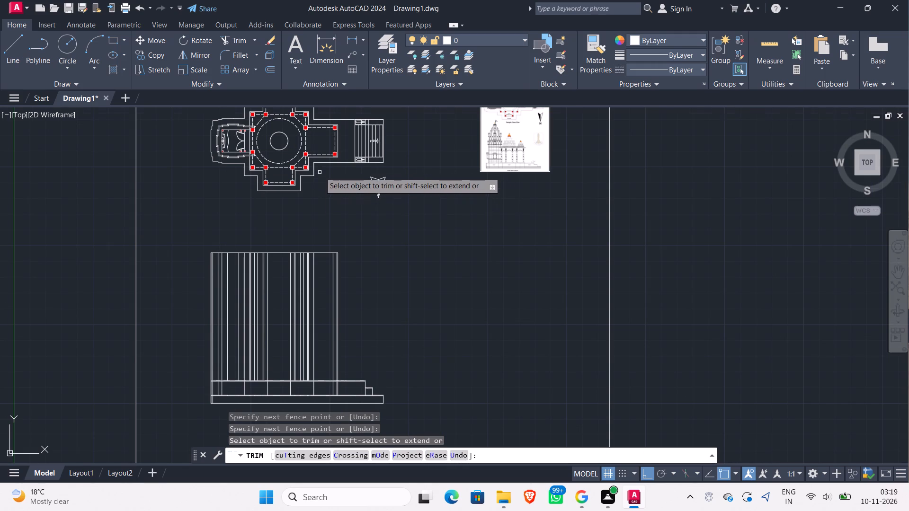
scroll(320, 172, up, 2)
scroll(321, 170, down, 2)
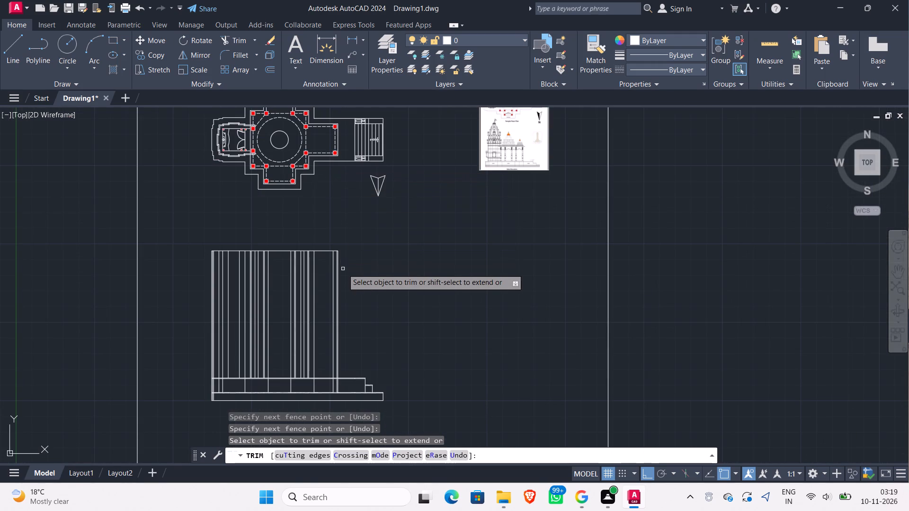
Trim the outer line of the closely spaced stair-side pair above the plinth, along with the short top-line stub.
scroll(340, 260, up, 5)
click(314, 200)
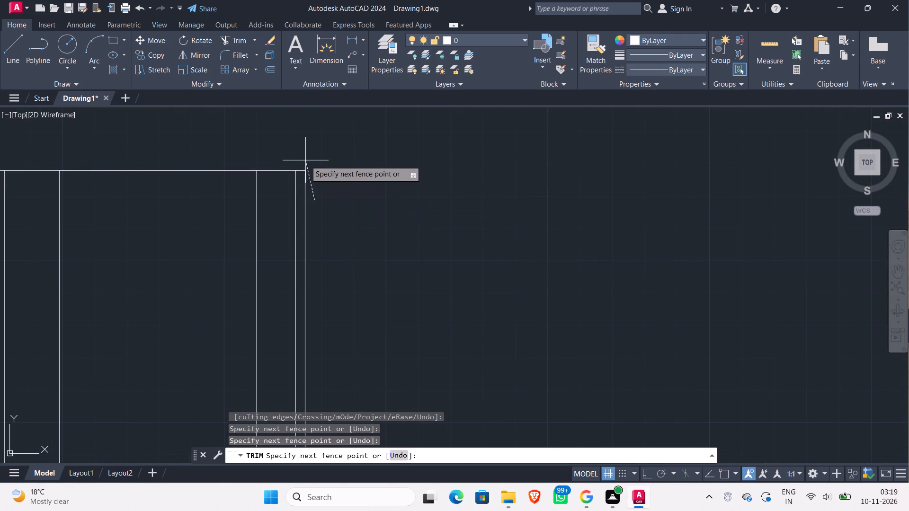
click(301, 161)
Check the trimmed stair-side projection lines, and examine the columns, plinth steps and elephant in the reference side elevation.
scroll(339, 236, down, 2)
middle_drag(346, 255, 351, 99)
scroll(363, 206, down, 2)
middle_drag(376, 291, 374, 221)
scroll(366, 274, up, 2)
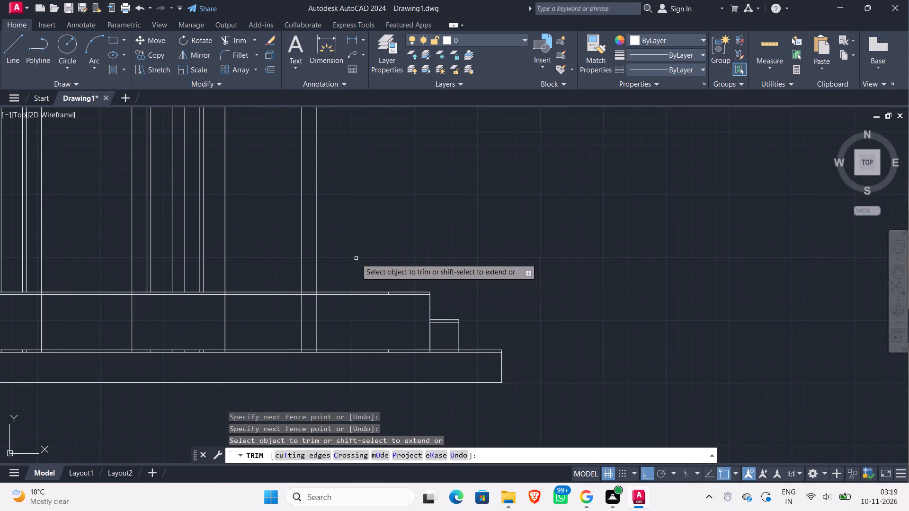
middle_drag(356, 258, 357, 376)
scroll(371, 310, down, 2)
middle_drag(391, 279, 330, 326)
scroll(332, 317, down, 2)
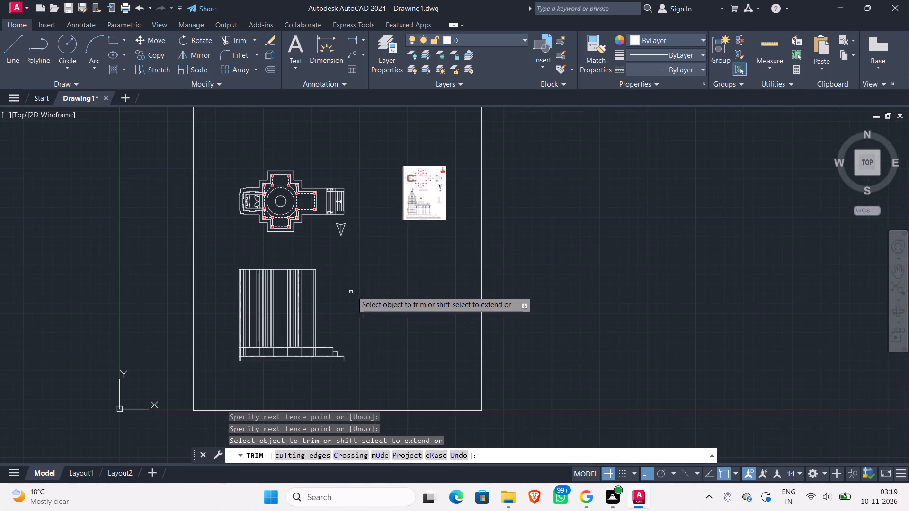
scroll(422, 205, up, 5)
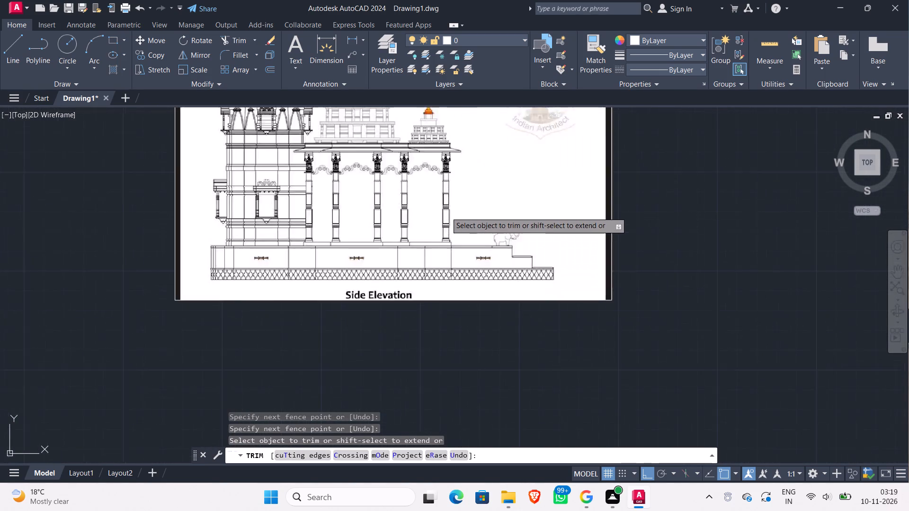
scroll(446, 212, up, 1)
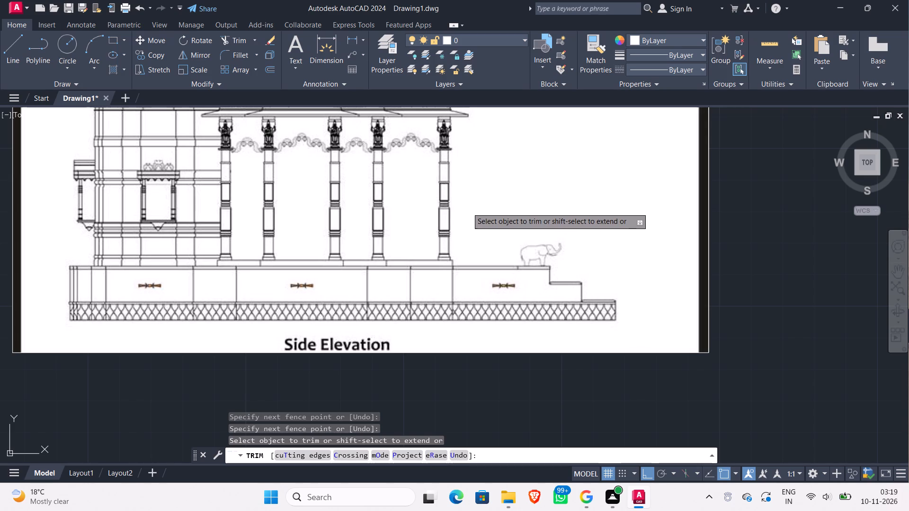
middle_drag(504, 375, 506, 359)
scroll(507, 360, down, 1)
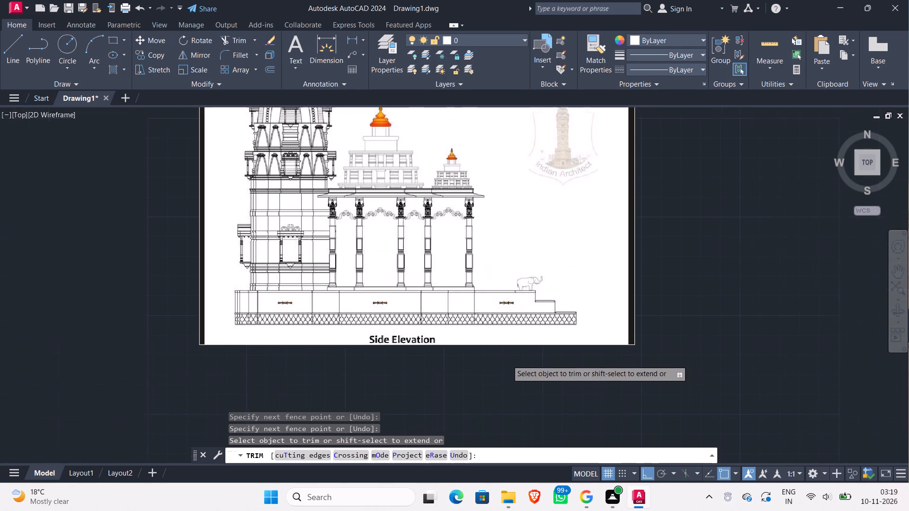
middle_drag(505, 373, 515, 316)
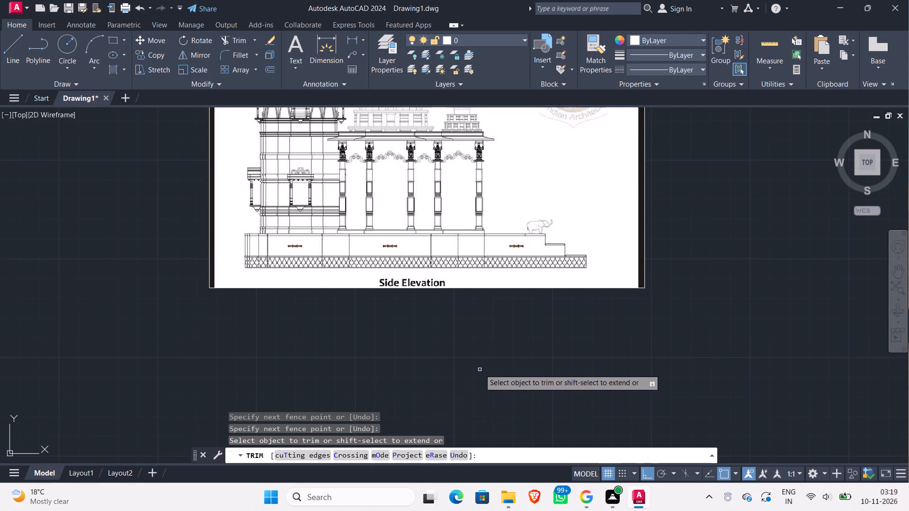
middle_drag(480, 368, 566, 312)
scroll(566, 312, down, 1)
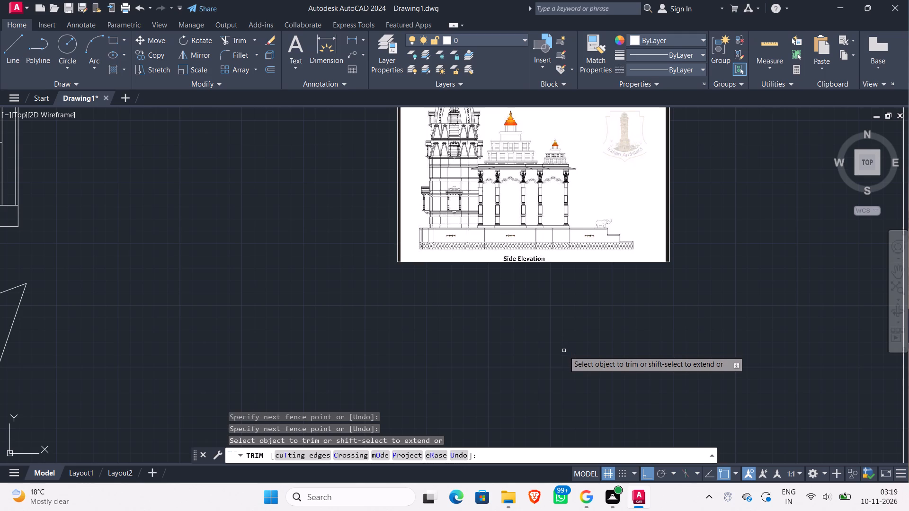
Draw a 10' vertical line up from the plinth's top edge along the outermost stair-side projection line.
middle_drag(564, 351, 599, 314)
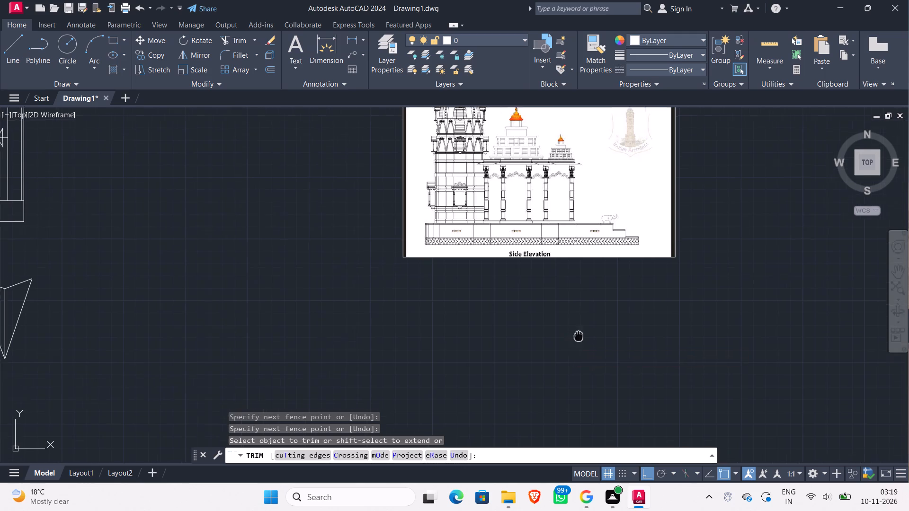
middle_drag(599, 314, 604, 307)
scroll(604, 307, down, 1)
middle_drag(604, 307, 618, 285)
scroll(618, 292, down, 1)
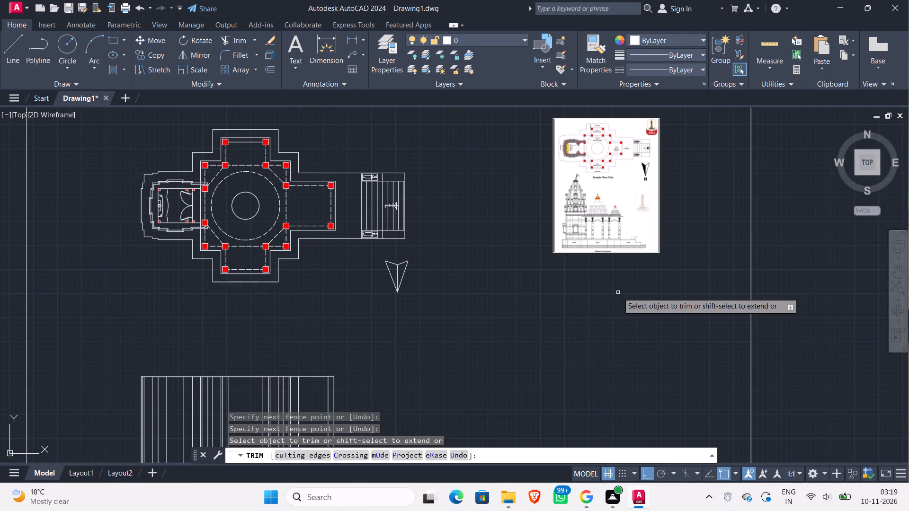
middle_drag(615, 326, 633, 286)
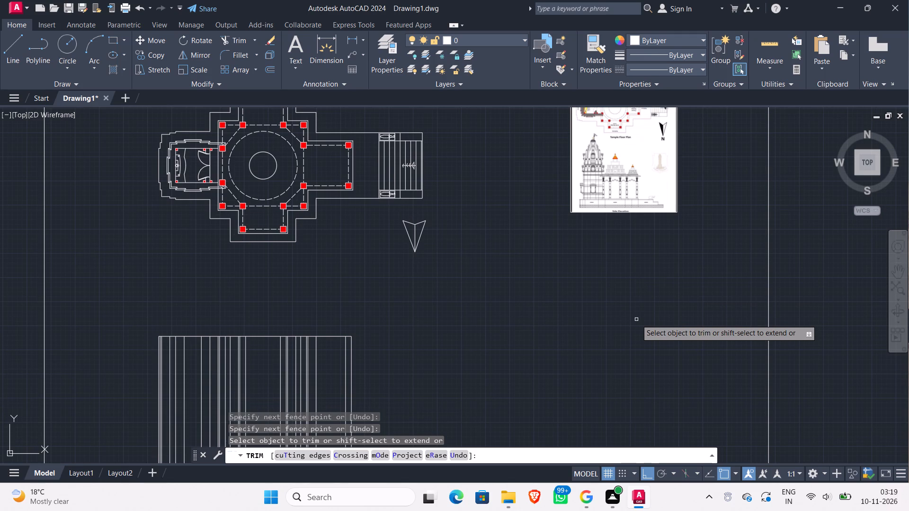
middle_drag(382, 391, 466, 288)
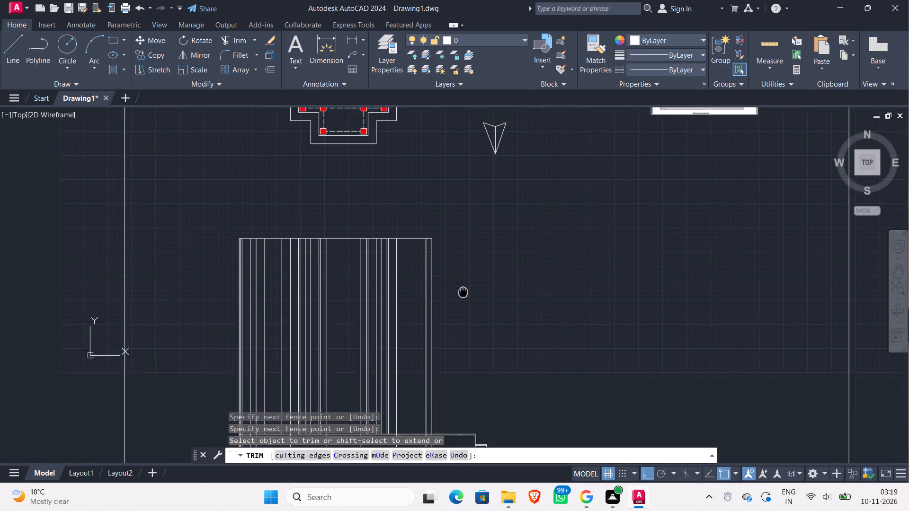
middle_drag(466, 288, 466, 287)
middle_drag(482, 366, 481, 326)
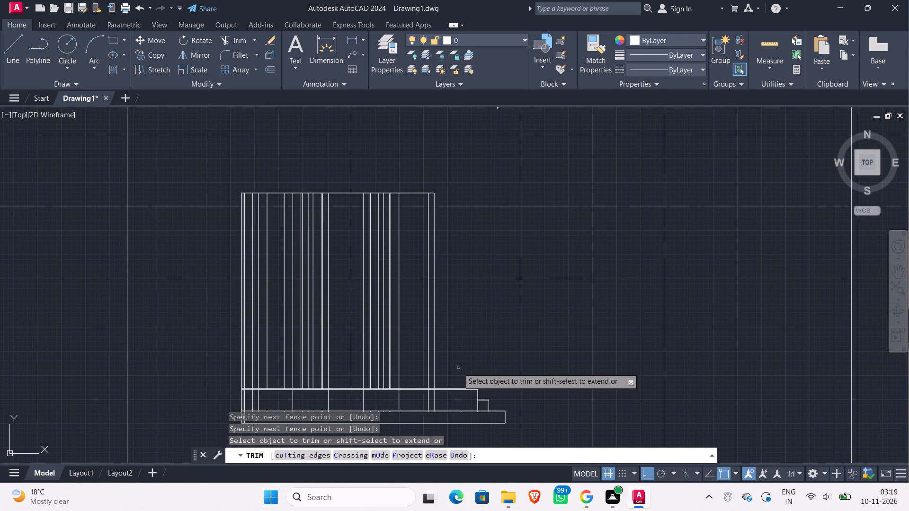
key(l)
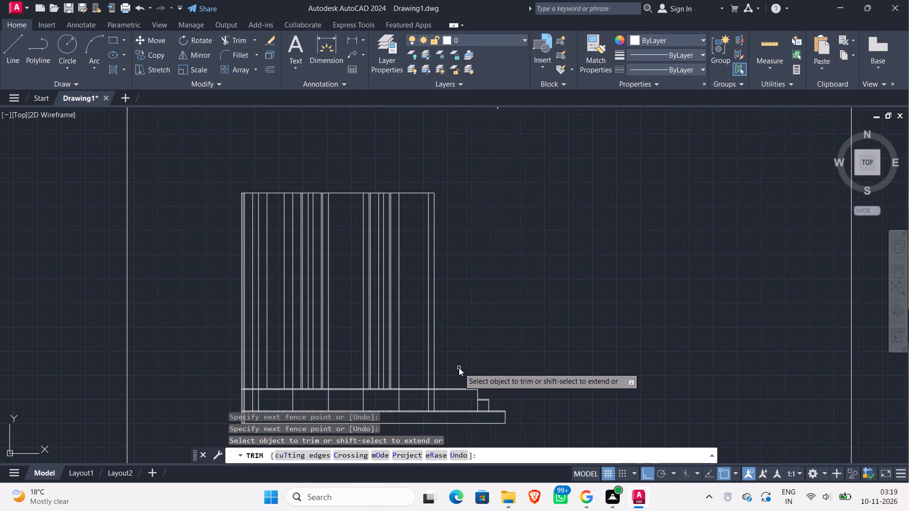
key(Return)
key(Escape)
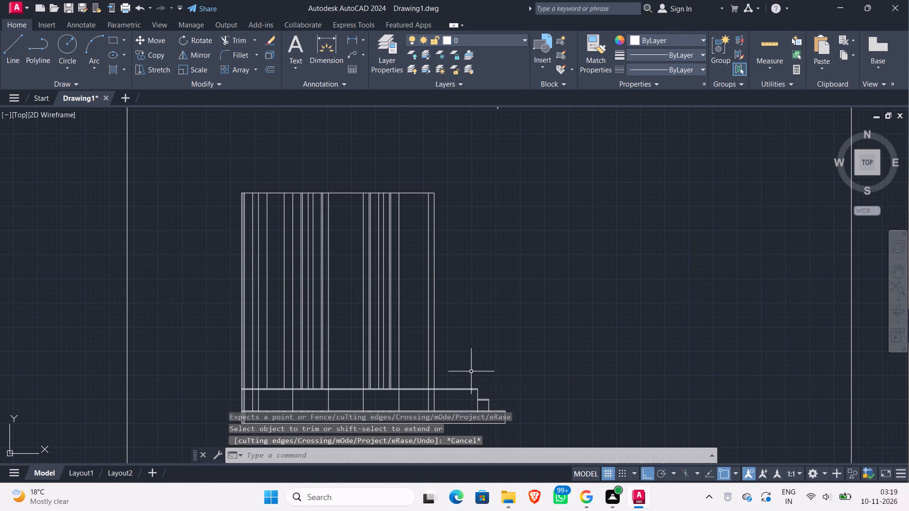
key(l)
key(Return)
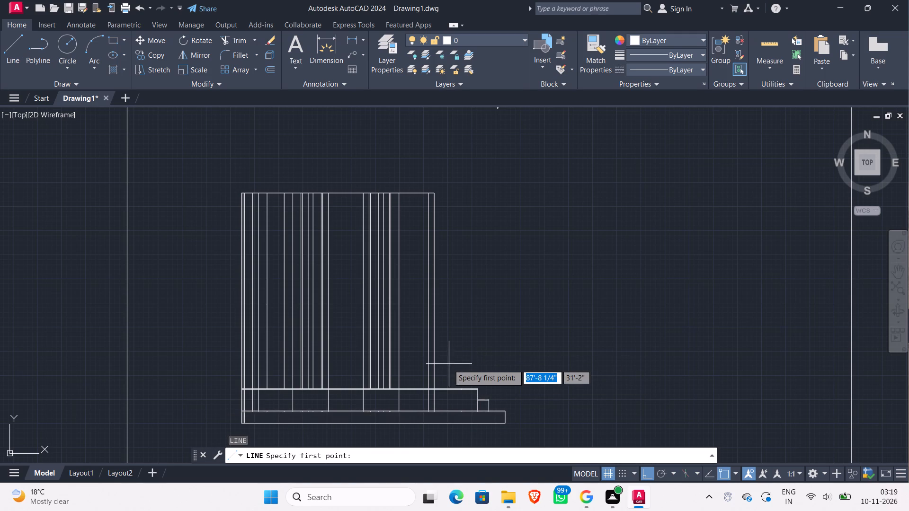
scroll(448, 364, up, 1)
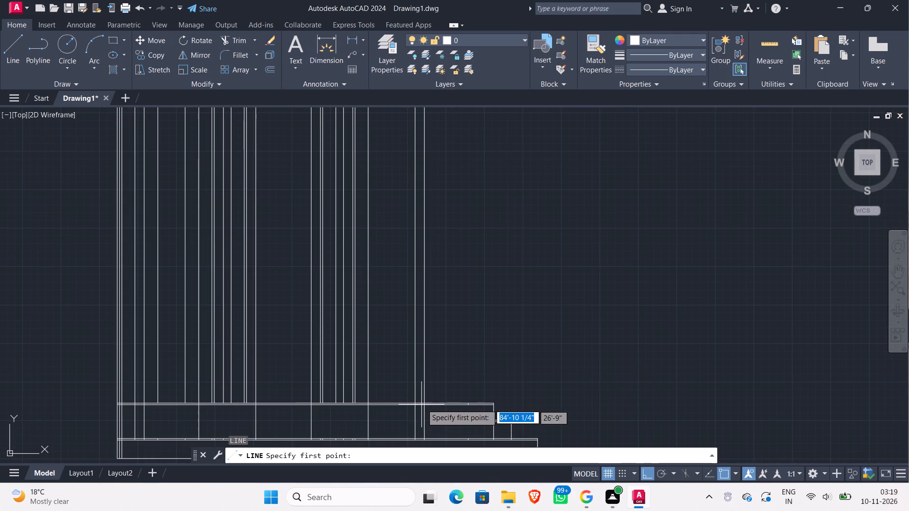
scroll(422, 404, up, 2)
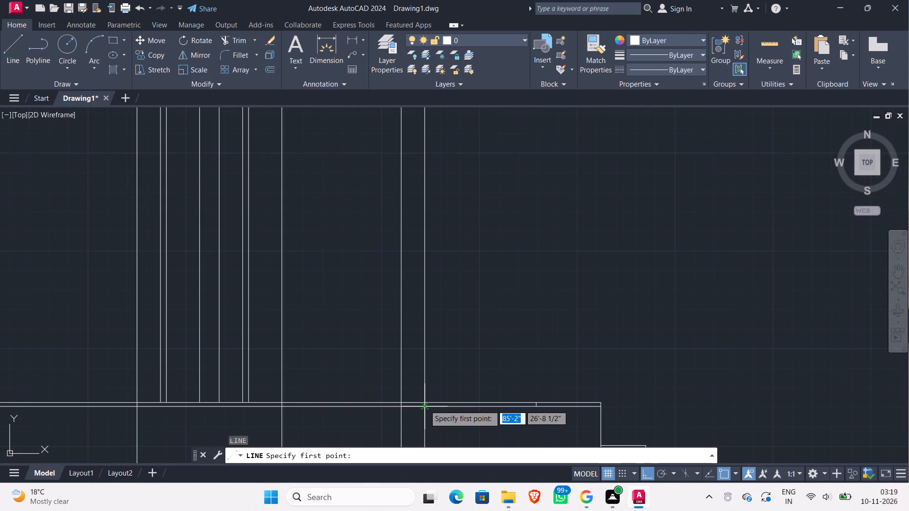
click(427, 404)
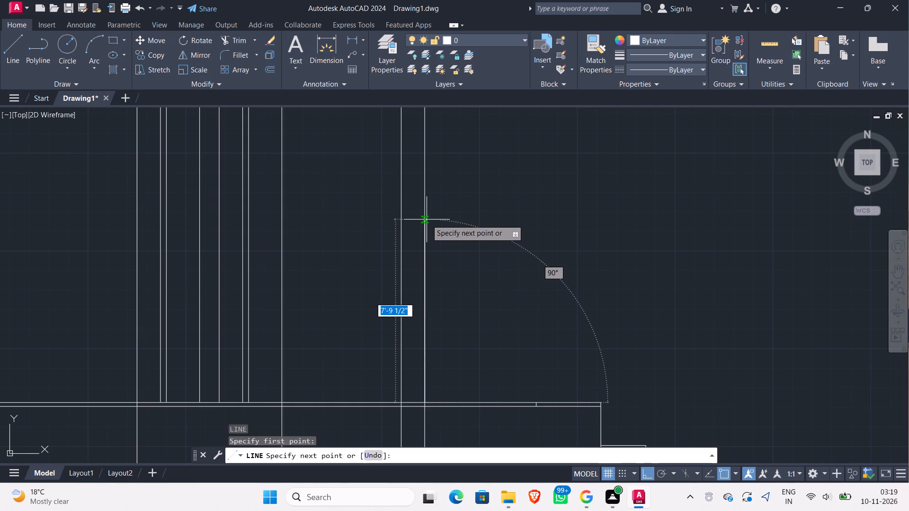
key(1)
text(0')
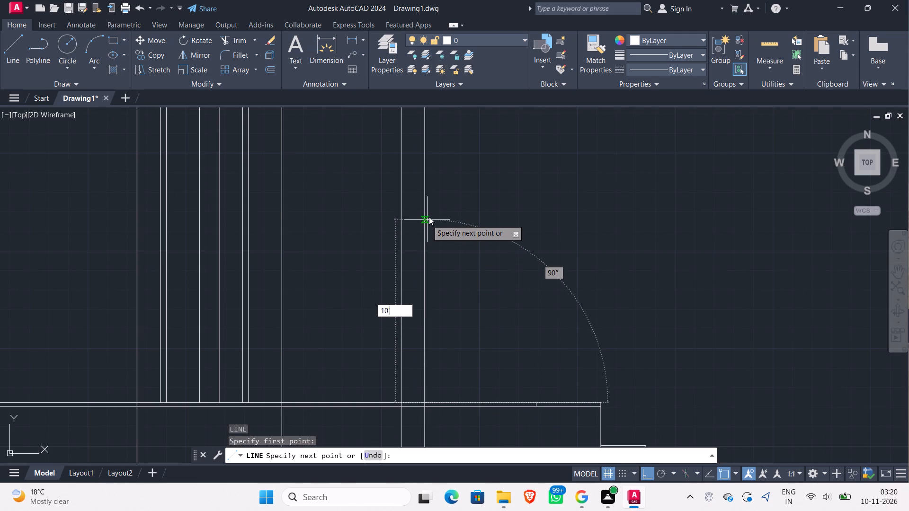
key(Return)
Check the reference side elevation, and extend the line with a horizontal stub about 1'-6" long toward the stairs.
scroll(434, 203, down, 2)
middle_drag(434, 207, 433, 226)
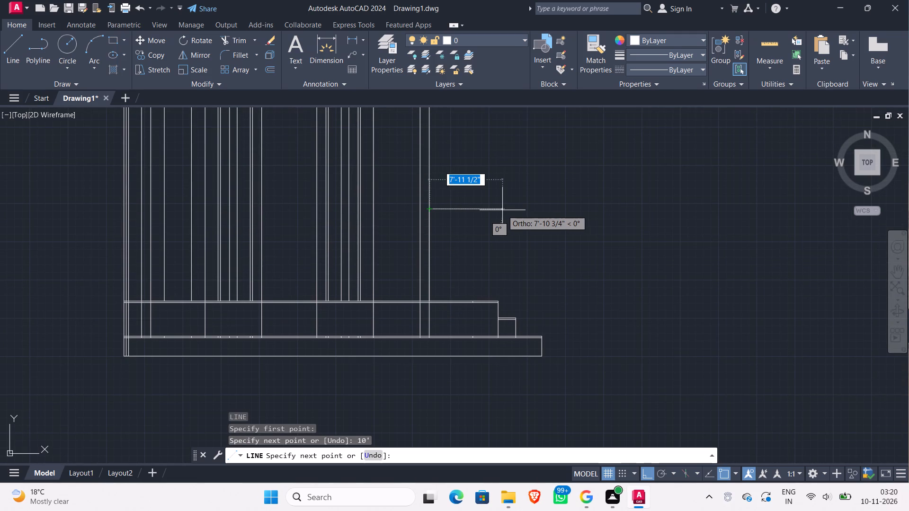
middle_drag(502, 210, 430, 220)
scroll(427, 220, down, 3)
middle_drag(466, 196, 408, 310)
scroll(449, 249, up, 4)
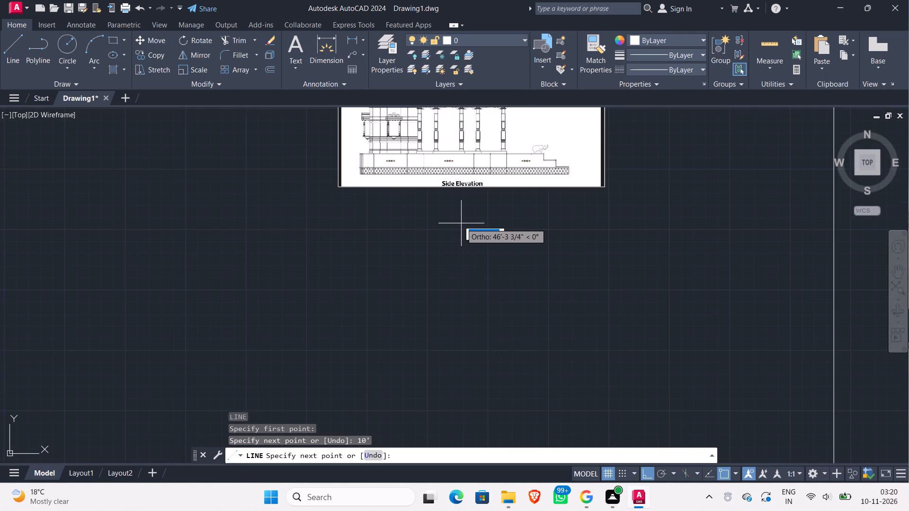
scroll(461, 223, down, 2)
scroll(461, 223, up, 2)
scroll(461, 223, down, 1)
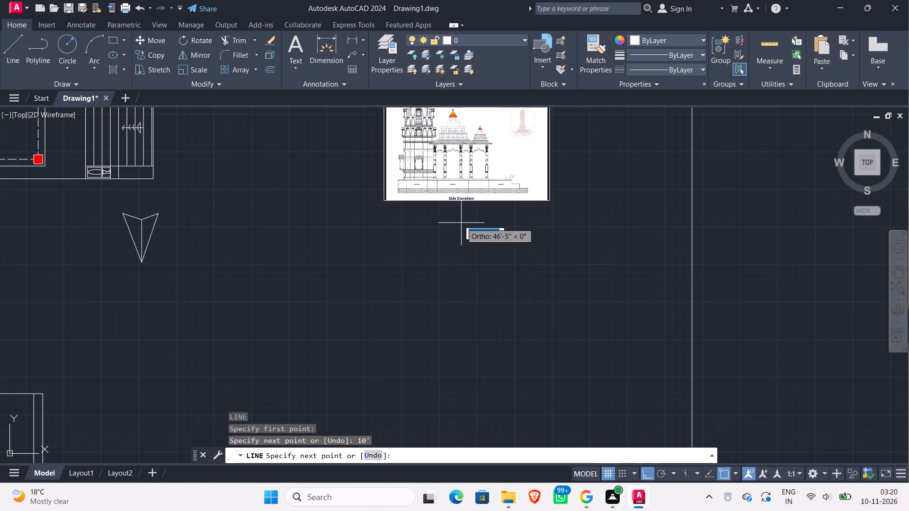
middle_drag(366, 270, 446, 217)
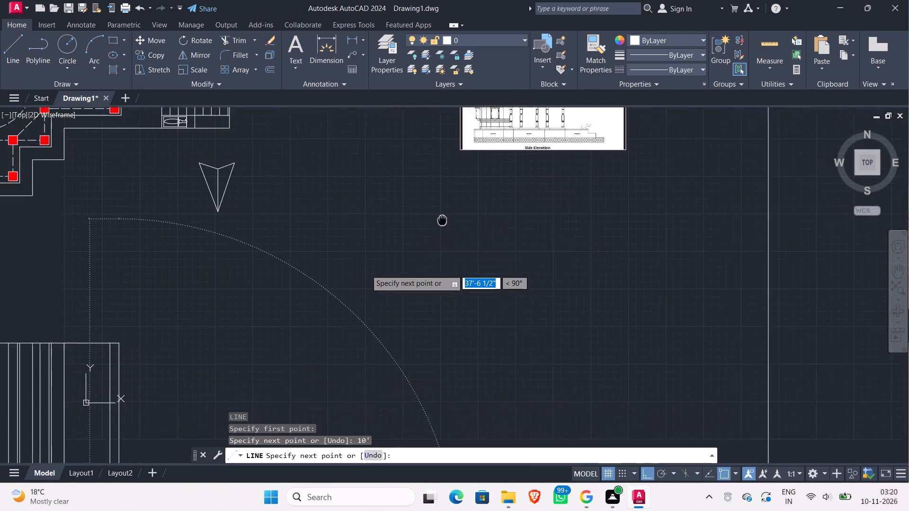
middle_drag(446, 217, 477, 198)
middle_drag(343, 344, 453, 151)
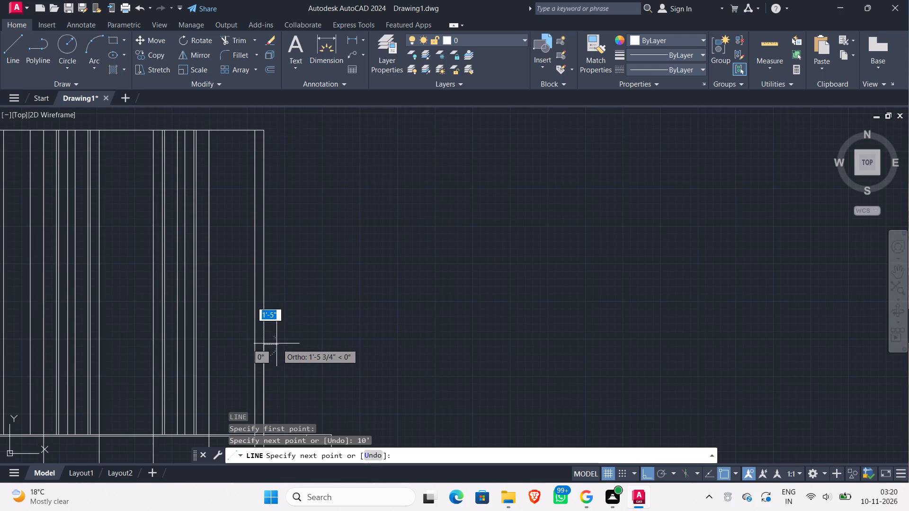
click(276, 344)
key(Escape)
Compare the column height and eaves in the reference side elevation with the 10' height mark beside the projection lines.
scroll(367, 327, down, 2)
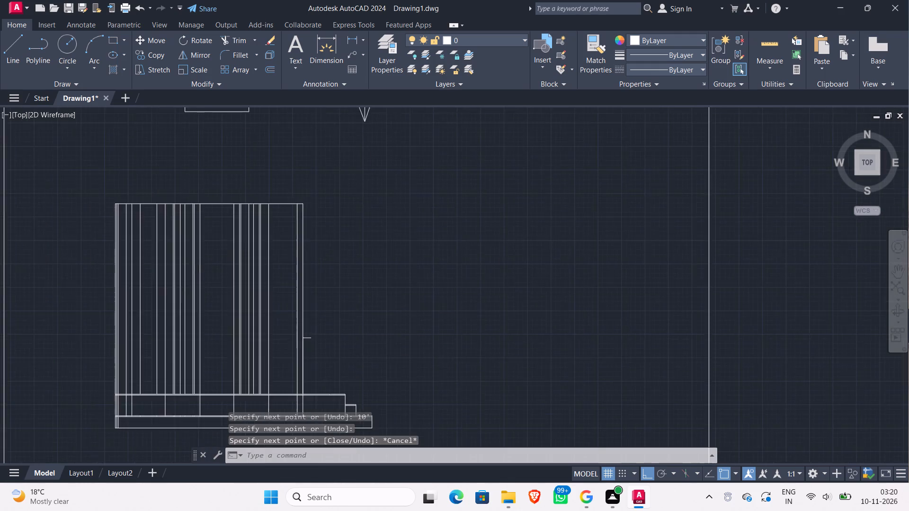
middle_drag(367, 326, 311, 307)
scroll(273, 336, up, 2)
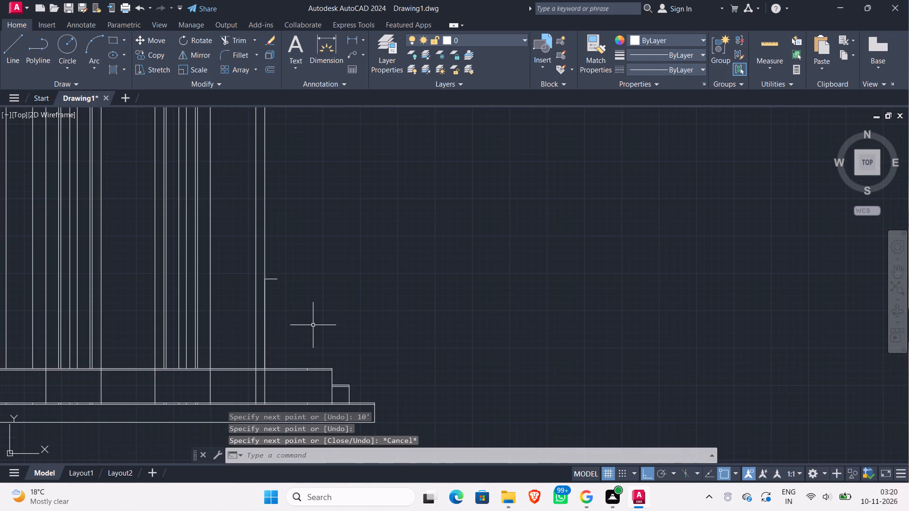
scroll(315, 325, down, 1)
middle_drag(315, 325, 229, 351)
scroll(228, 350, down, 2)
scroll(312, 246, up, 2)
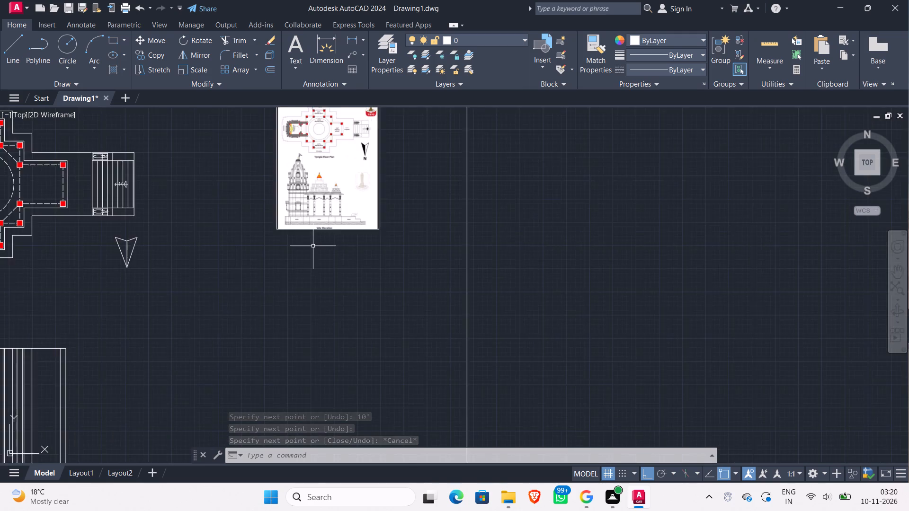
scroll(313, 246, up, 1)
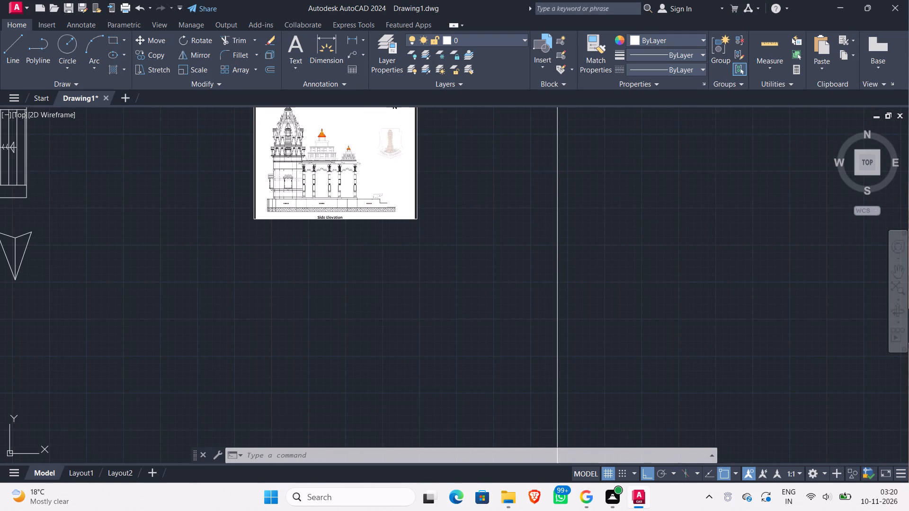
middle_drag(323, 306, 369, 229)
scroll(371, 227, down, 2)
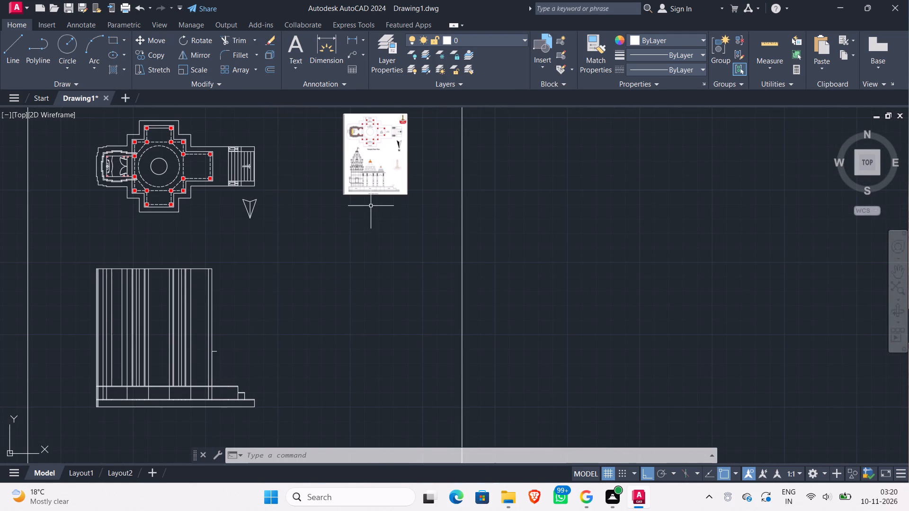
scroll(380, 187, up, 2)
scroll(383, 186, down, 1)
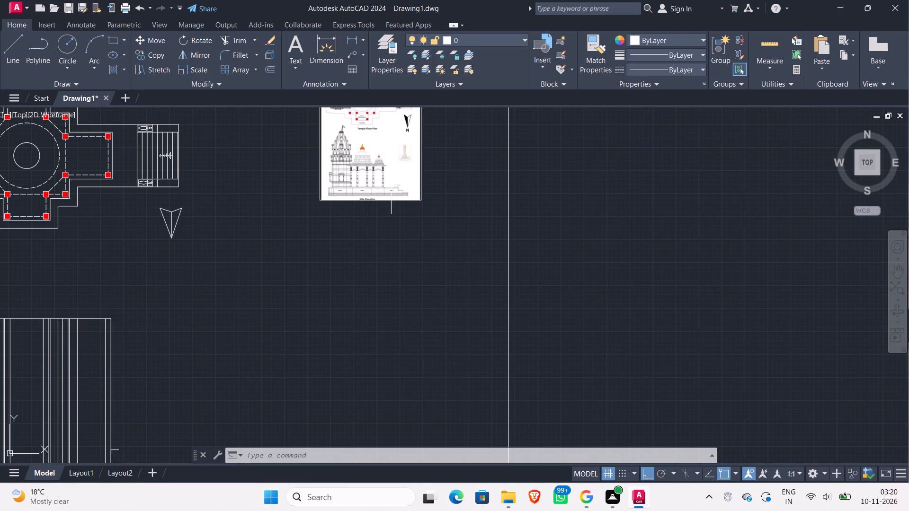
scroll(392, 190, up, 2)
middle_drag(394, 165, 392, 243)
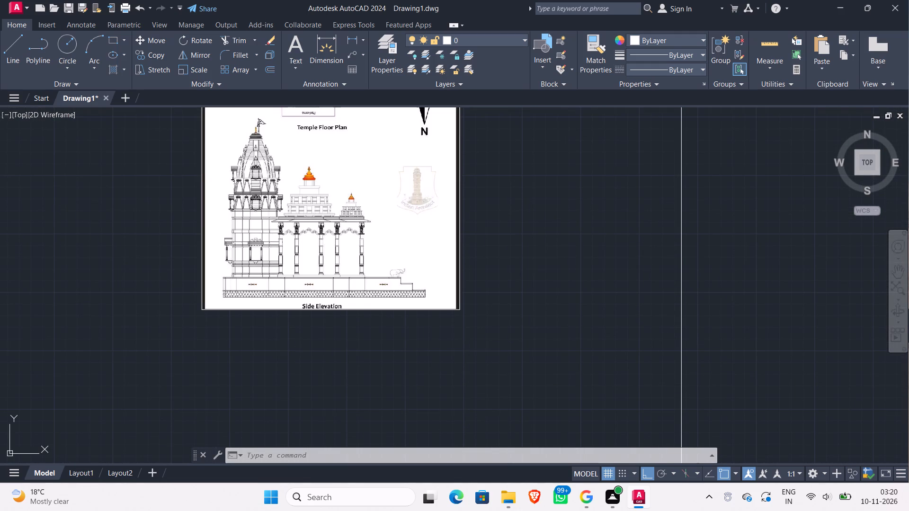
scroll(366, 239, up, 2)
scroll(366, 238, down, 2)
scroll(371, 246, up, 2)
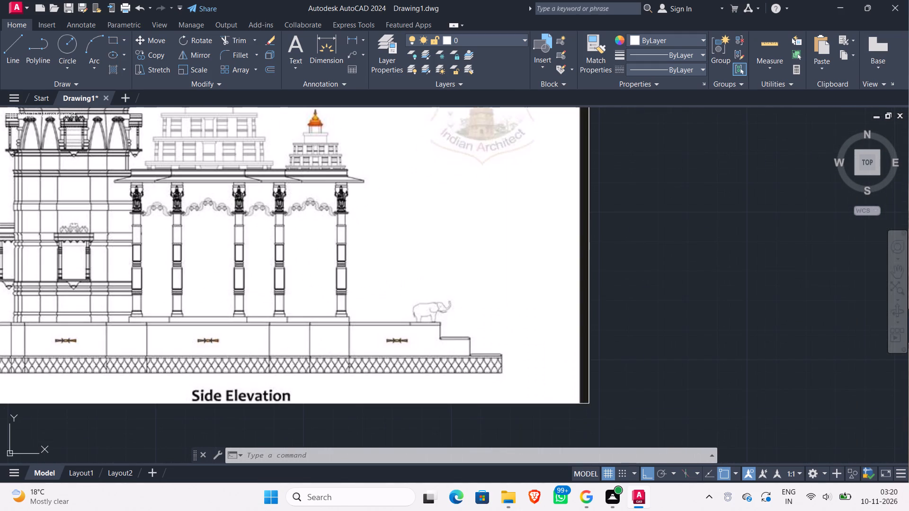
scroll(371, 235, down, 3)
middle_drag(364, 291, 364, 289)
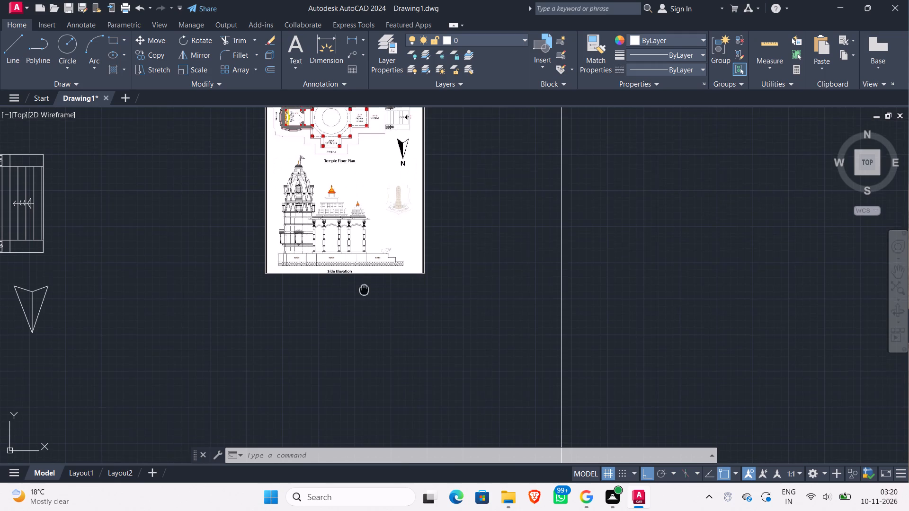
middle_drag(364, 289, 372, 238)
scroll(361, 275, down, 1)
middle_drag(348, 328, 446, 215)
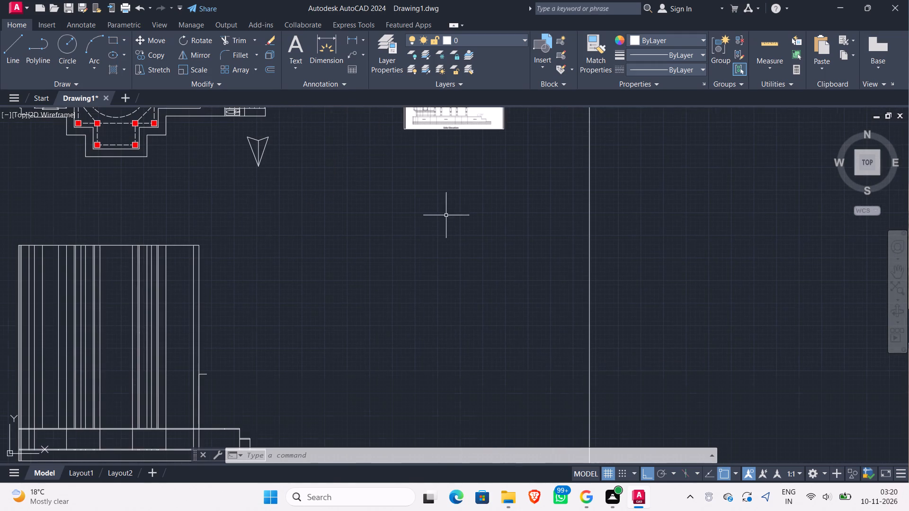
middle_drag(252, 374, 300, 315)
scroll(281, 318, up, 1)
scroll(238, 330, up, 1)
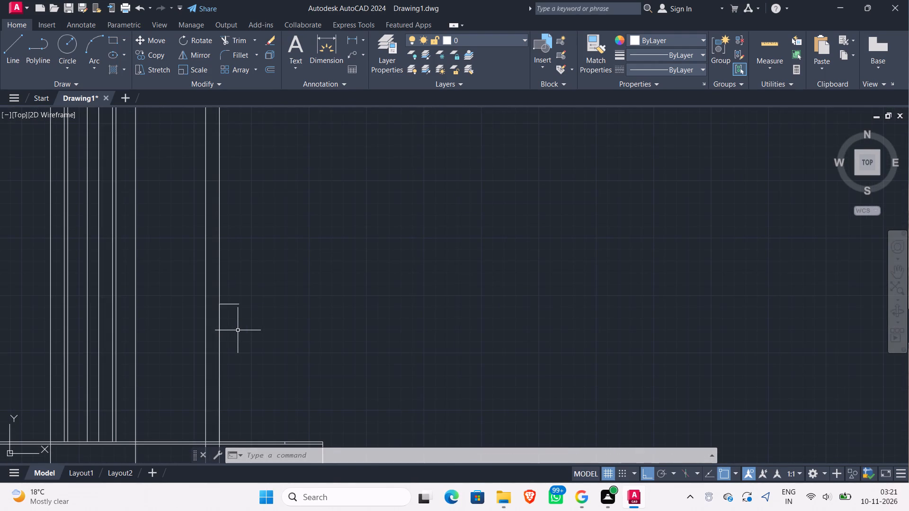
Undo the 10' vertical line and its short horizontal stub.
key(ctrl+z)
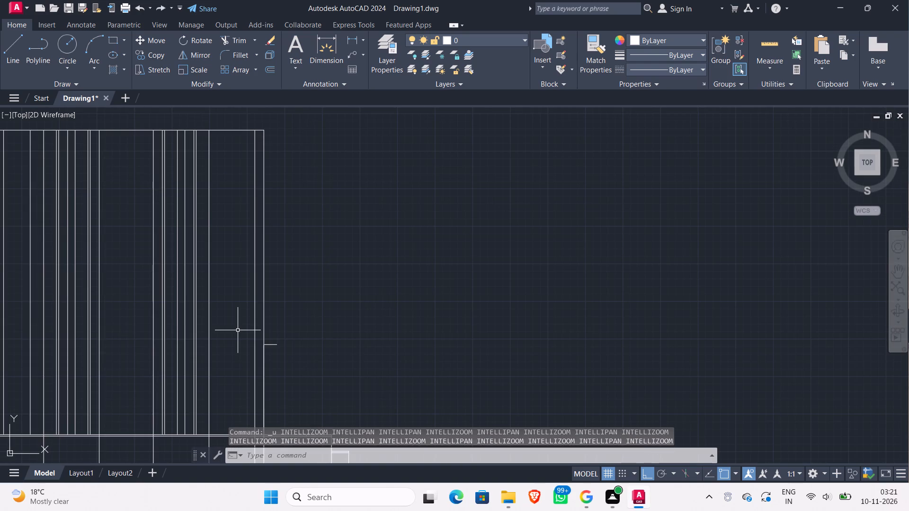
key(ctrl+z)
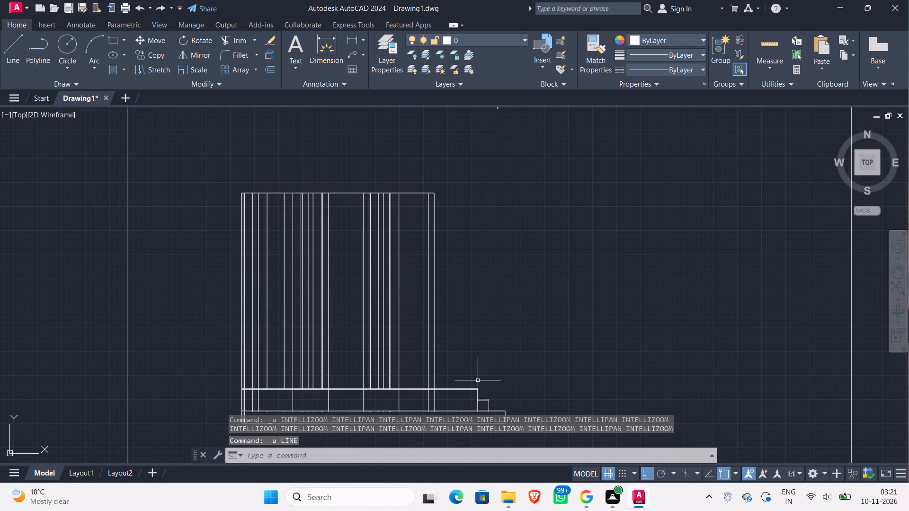
Draw a 13' vertical line up from the plinth's top edge along the outermost stair-side projection line, ending in a short horizontal stub toward the stairs.
scroll(478, 379, up, 2)
middle_drag(399, 367, 411, 347)
key(Escape)
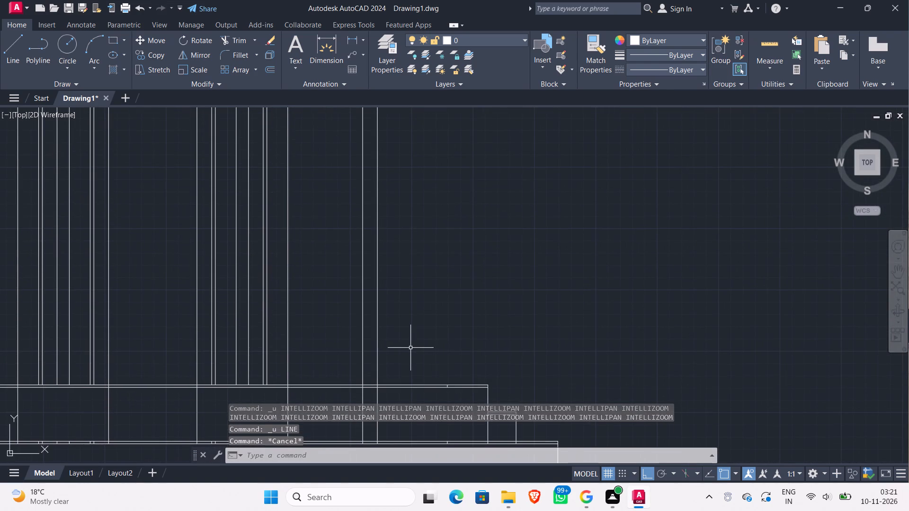
key(Escape)
middle_drag(406, 353, 408, 340)
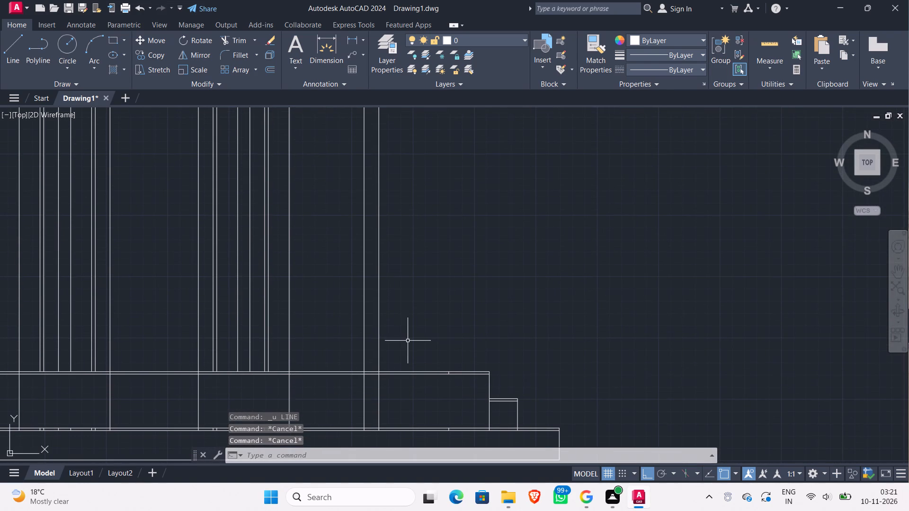
key(l)
key(Return)
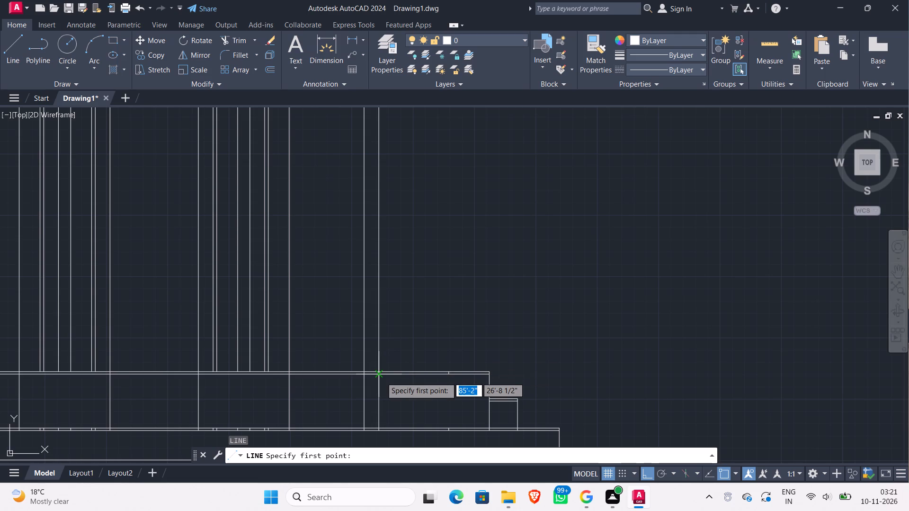
click(381, 371)
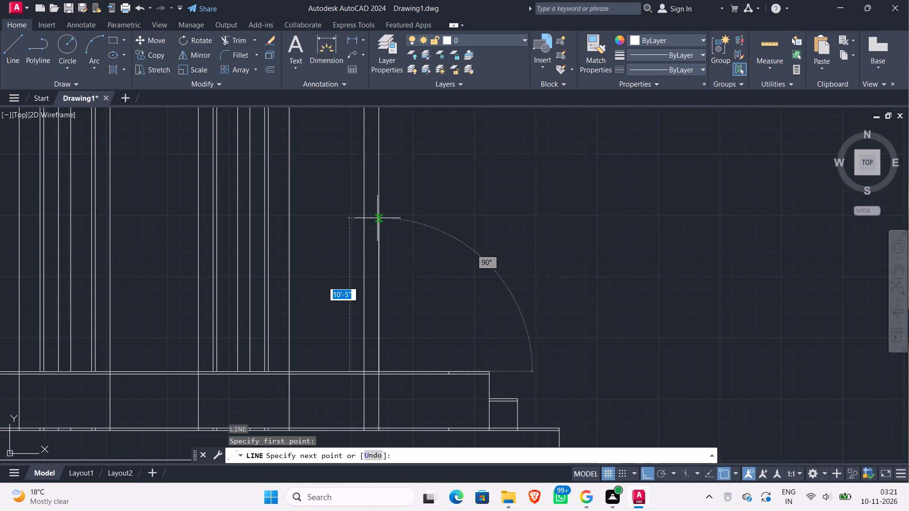
scroll(378, 169, down, 1)
middle_drag(377, 169, 376, 243)
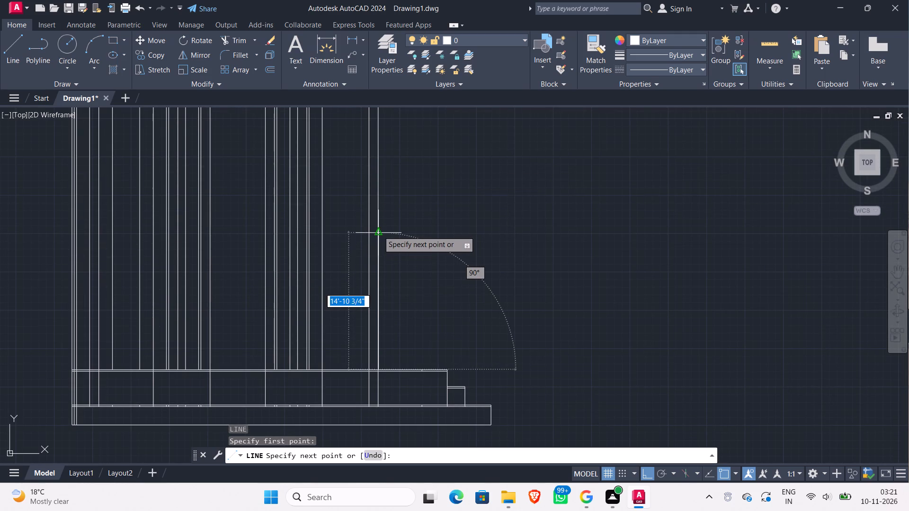
text(13)
key(apostrophe)
key(Return)
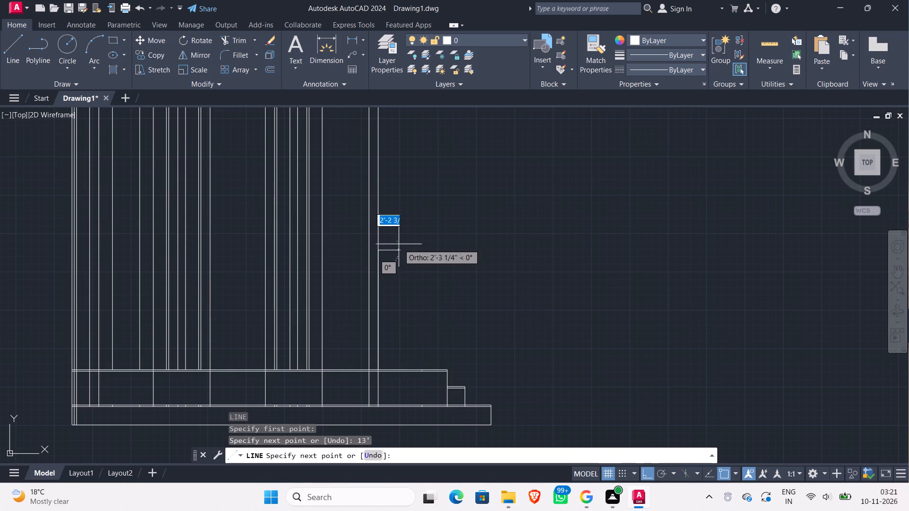
click(390, 247)
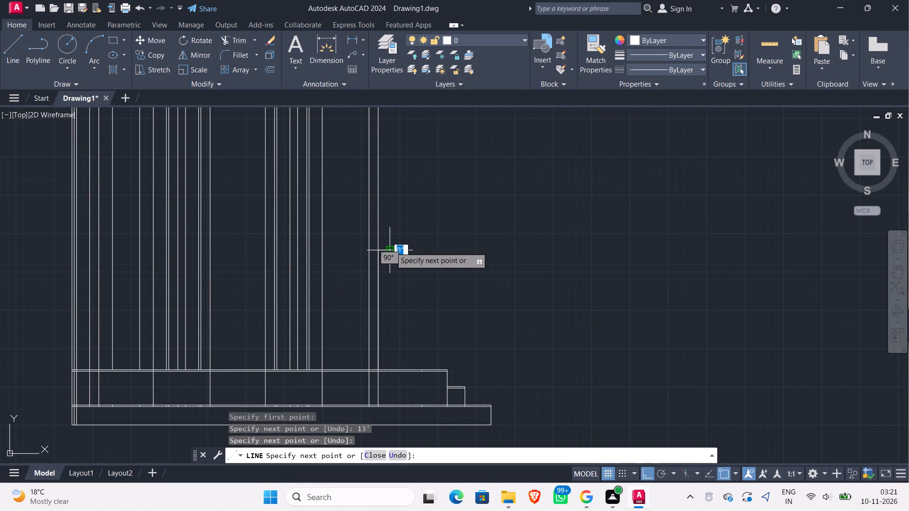
key(Escape)
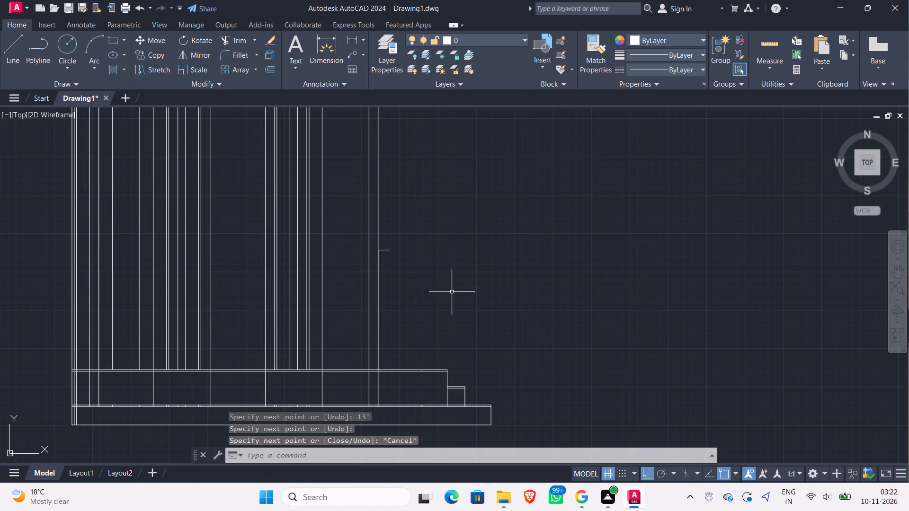
Compare the column top and eaves in the reference side elevation with the 13' height mark beside the projection lines.
scroll(452, 291, down, 2)
middle_drag(451, 290, 279, 308)
scroll(293, 284, down, 1)
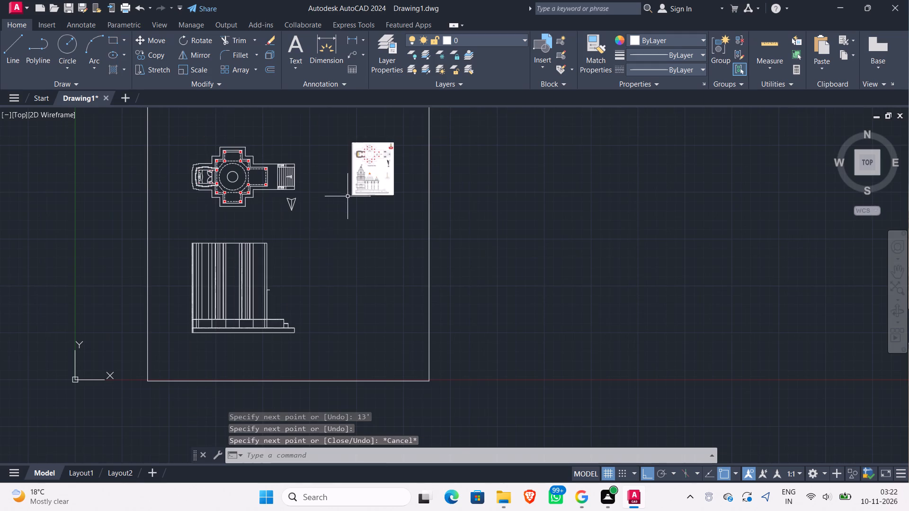
scroll(349, 195, up, 4)
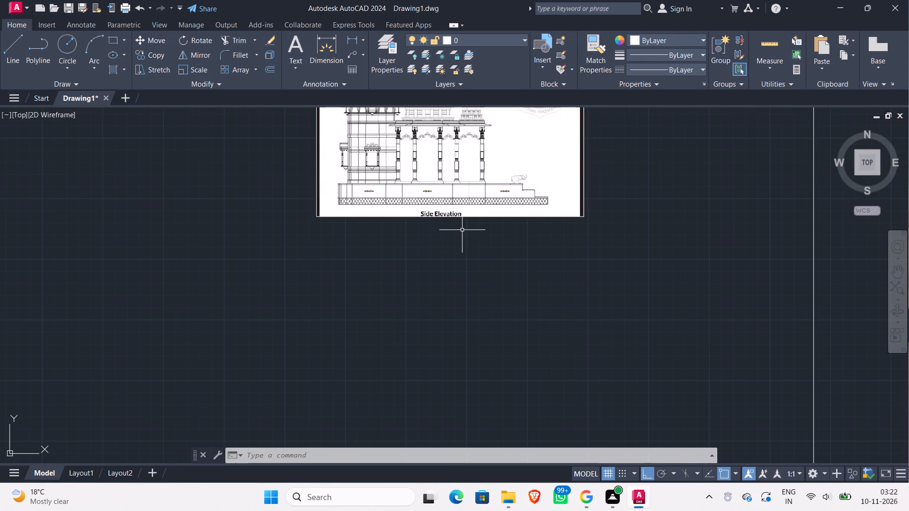
scroll(461, 230, down, 1)
middle_drag(313, 325, 415, 264)
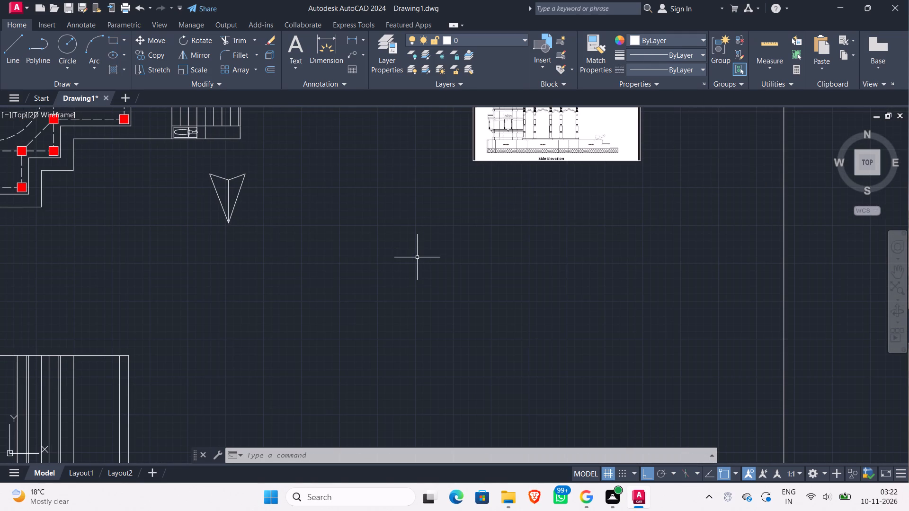
middle_drag(416, 270, 416, 326)
middle_drag(416, 326, 443, 293)
scroll(413, 325, down, 1)
middle_drag(402, 337, 409, 298)
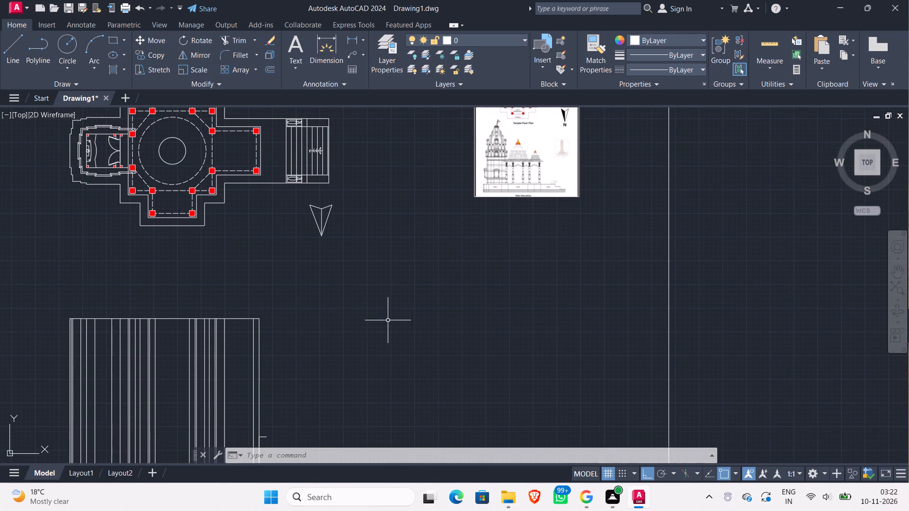
middle_drag(300, 417, 304, 396)
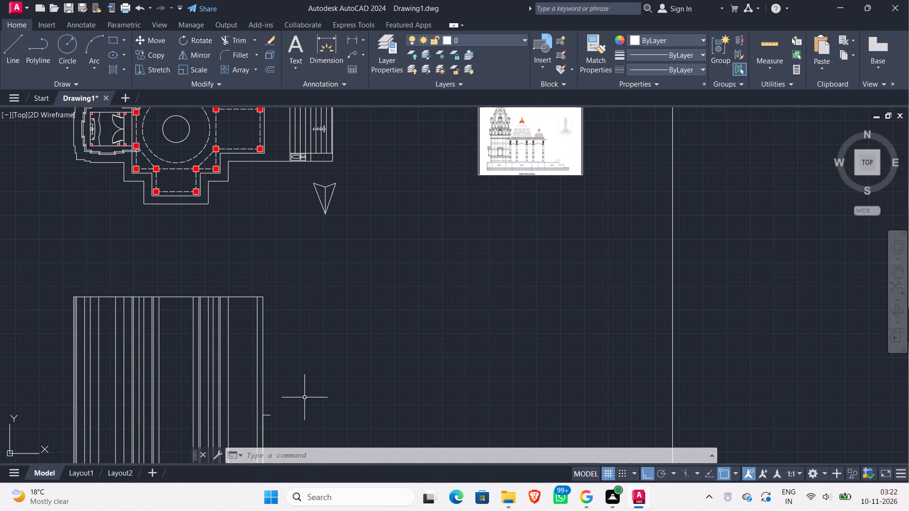
Draw a 2' vertical line up from the 13' mark, ending in a horizontal stub about 1'-3" long toward the stairs.
key(l)
key(Return)
scroll(251, 411, up, 2)
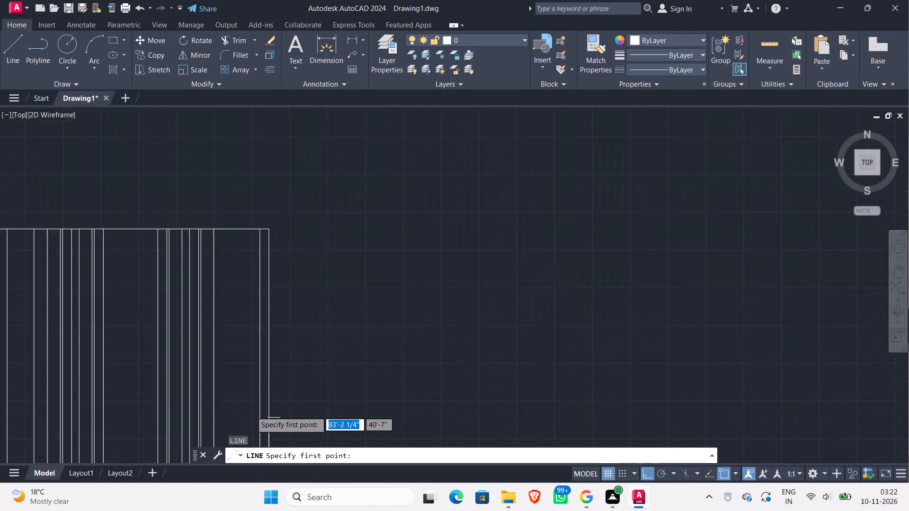
click(281, 423)
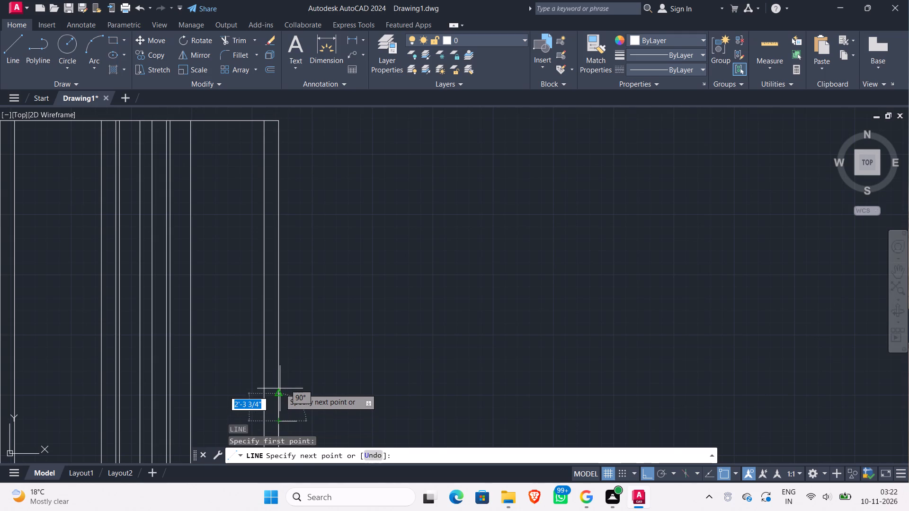
text(2')
key(Return)
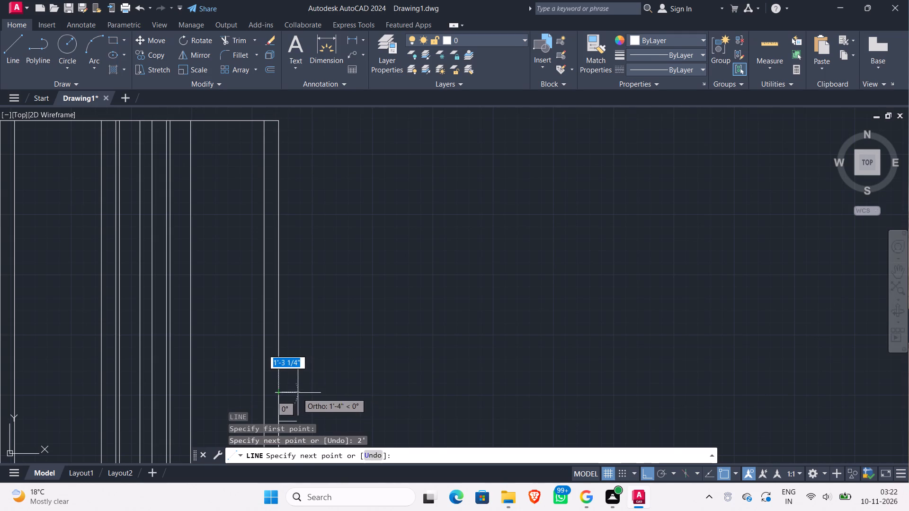
click(296, 392)
key(Escape)
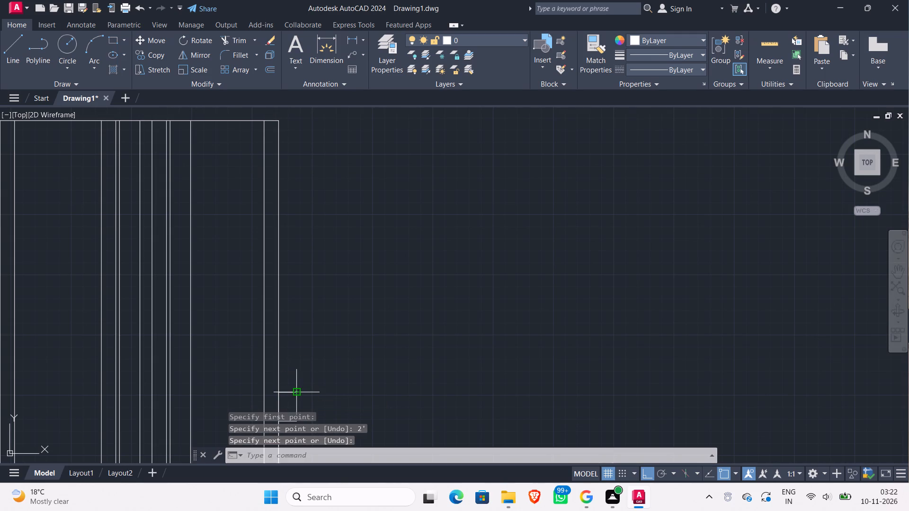
Examine the column capitals, eaves and roof tiers in the reference side elevation against the two height marks beside the projection lines.
scroll(358, 375, down, 2)
middle_drag(356, 371, 296, 210)
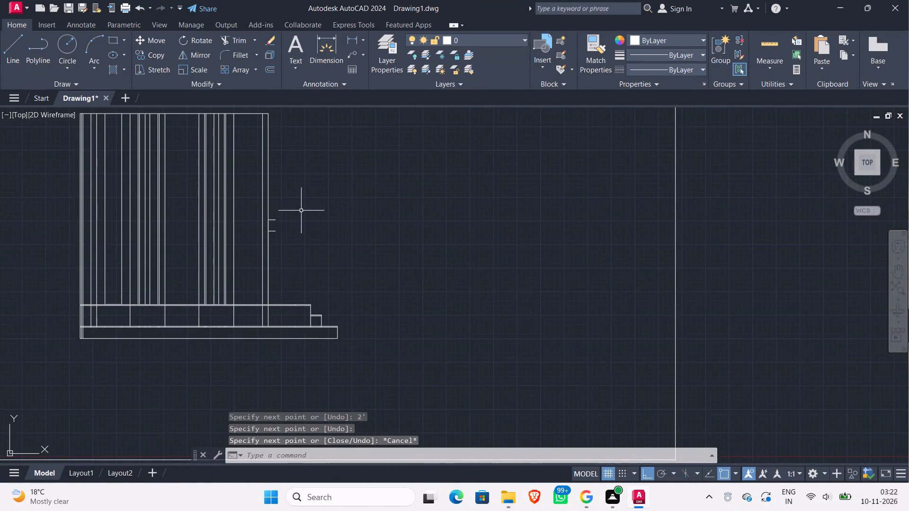
middle_drag(301, 210, 282, 299)
scroll(282, 299, down, 1)
middle_drag(307, 263, 298, 317)
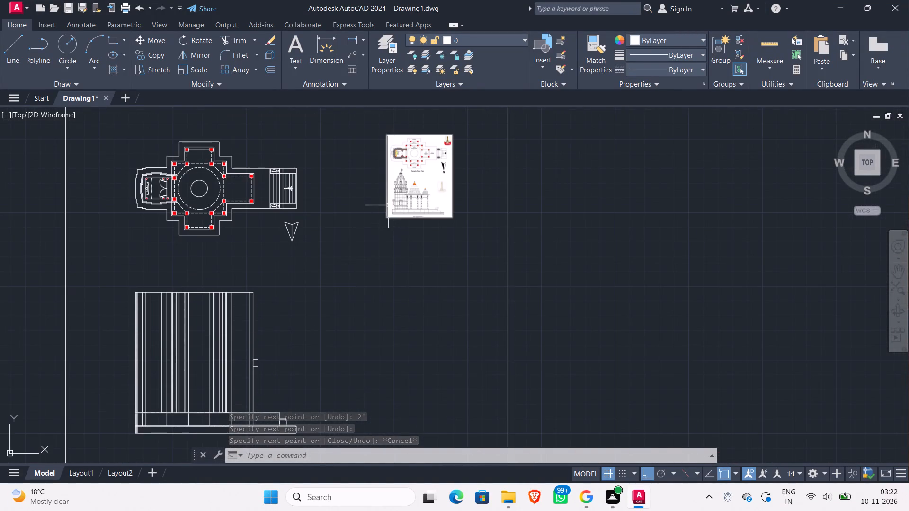
scroll(423, 202, up, 6)
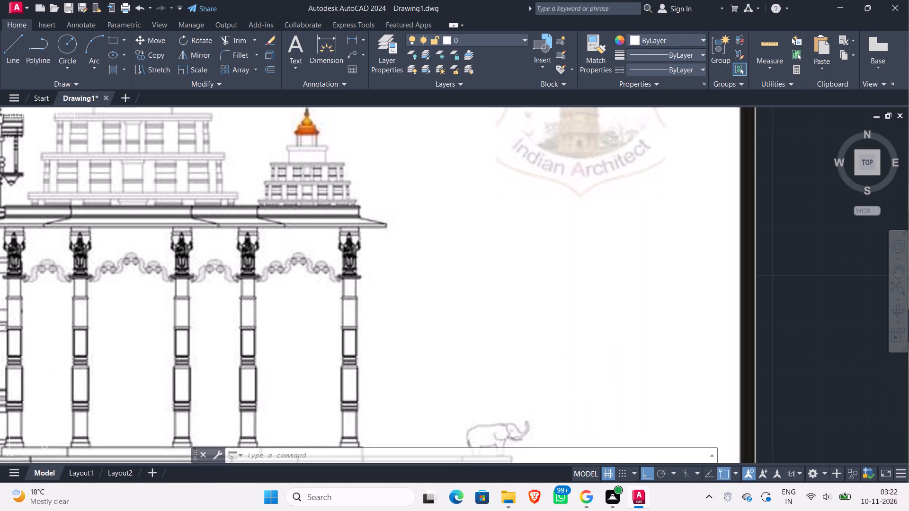
scroll(428, 182, down, 1)
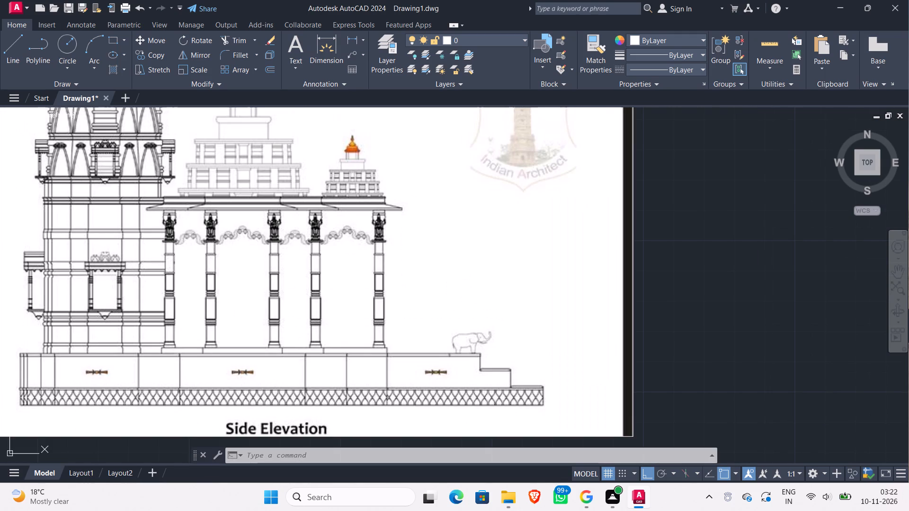
scroll(339, 203, down, 1)
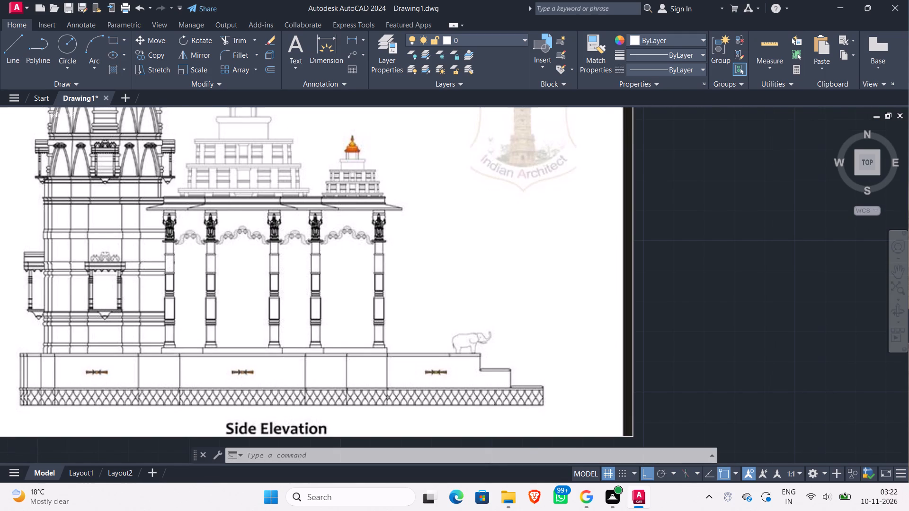
middle_drag(292, 384, 450, 310)
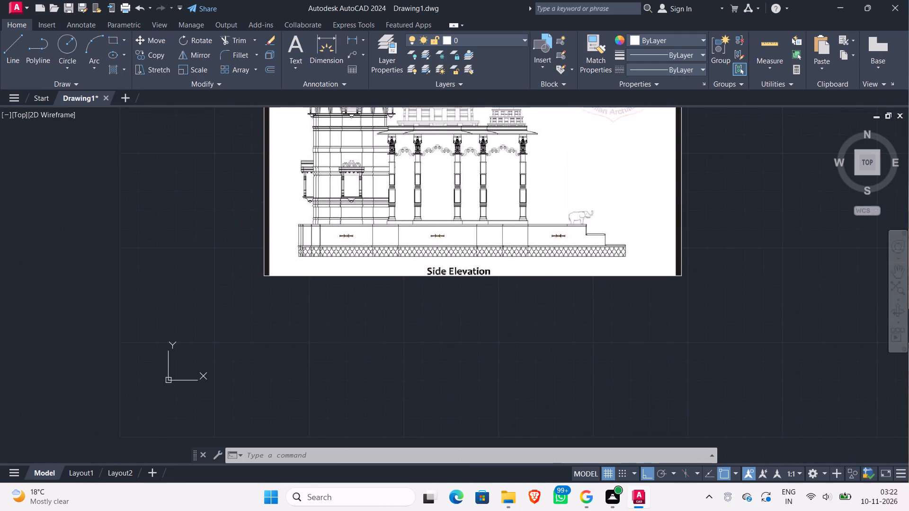
scroll(418, 315, down, 1)
middle_drag(359, 349, 405, 270)
scroll(341, 325, down, 1)
middle_drag(312, 345, 331, 336)
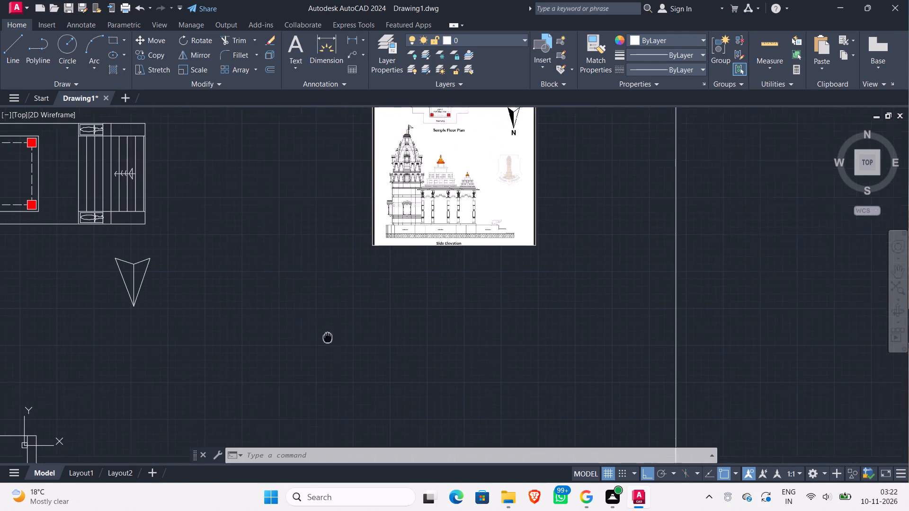
middle_drag(331, 336, 458, 210)
middle_drag(263, 298, 287, 278)
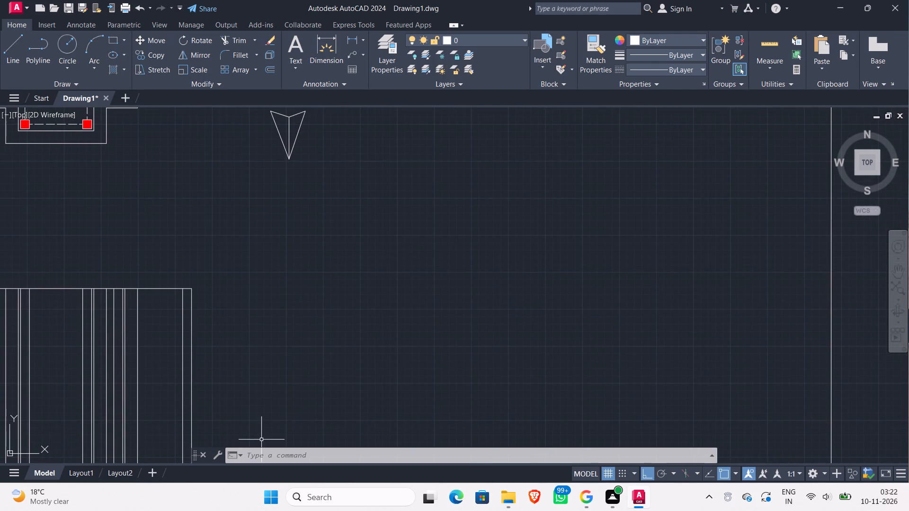
middle_drag(262, 433, 299, 333)
scroll(294, 351, down, 1)
scroll(280, 371, up, 1)
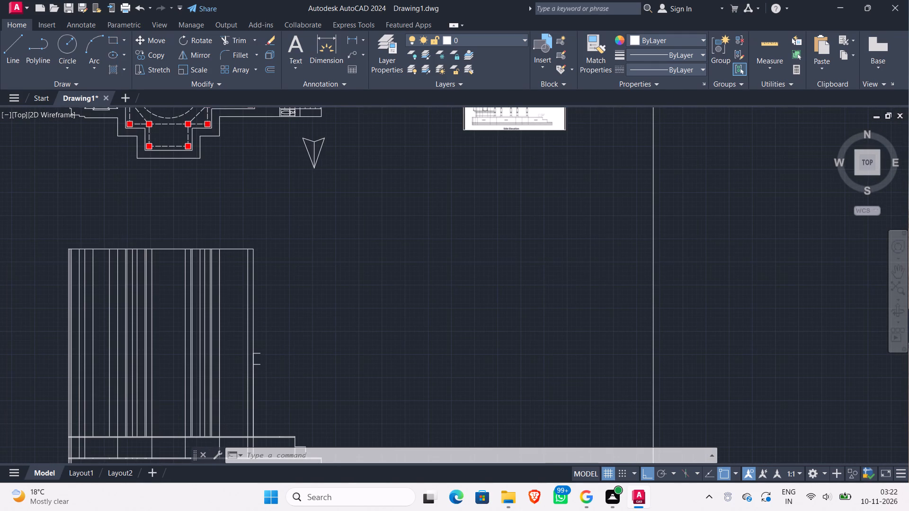
Draw another 2' vertical line up from the upper height mark, ending in a horizontal stub about 1'-5" long toward the stairs.
key(l)
key(Return)
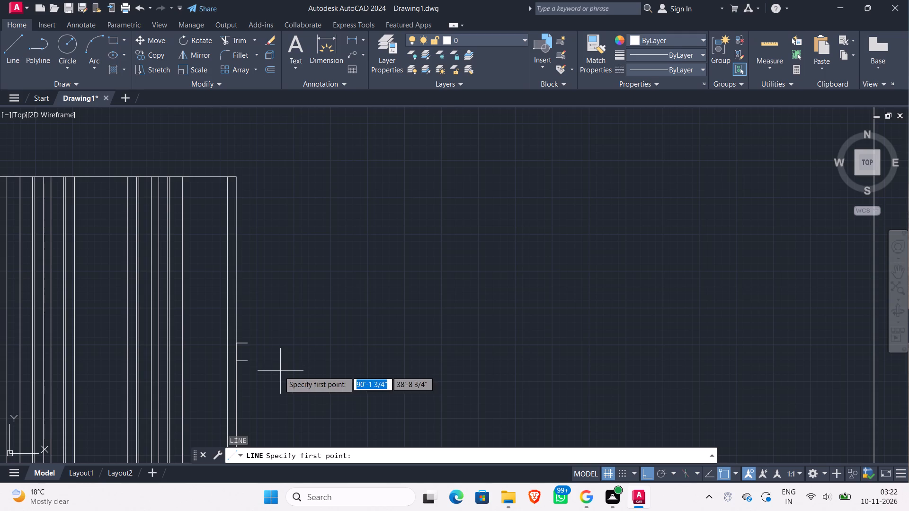
click(236, 344)
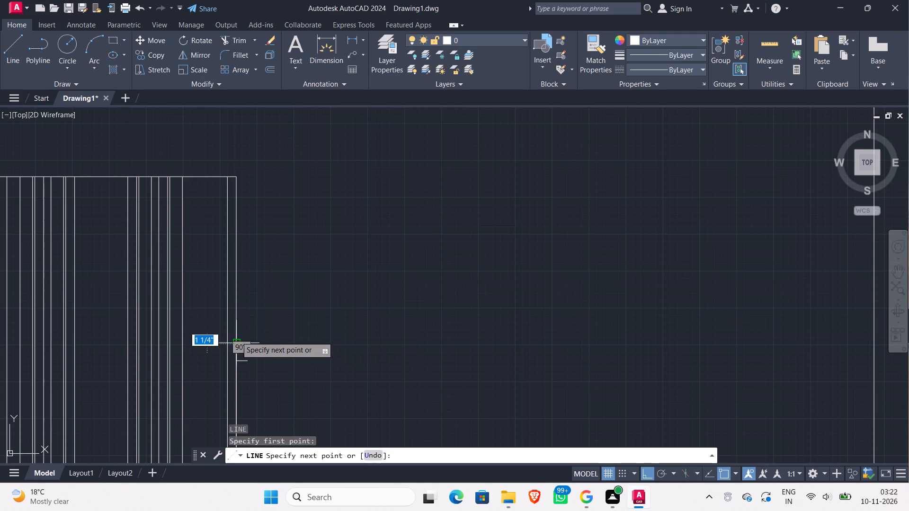
text(2')
key(Return)
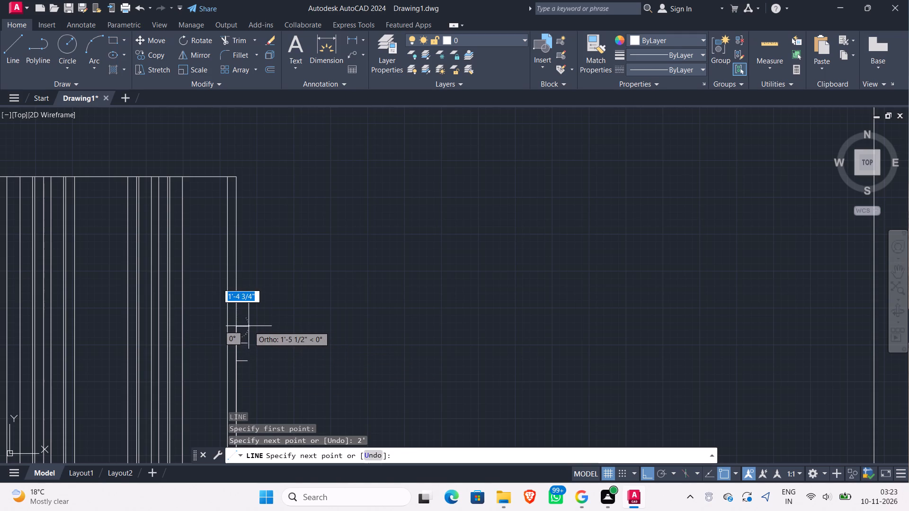
click(249, 326)
key(Escape)
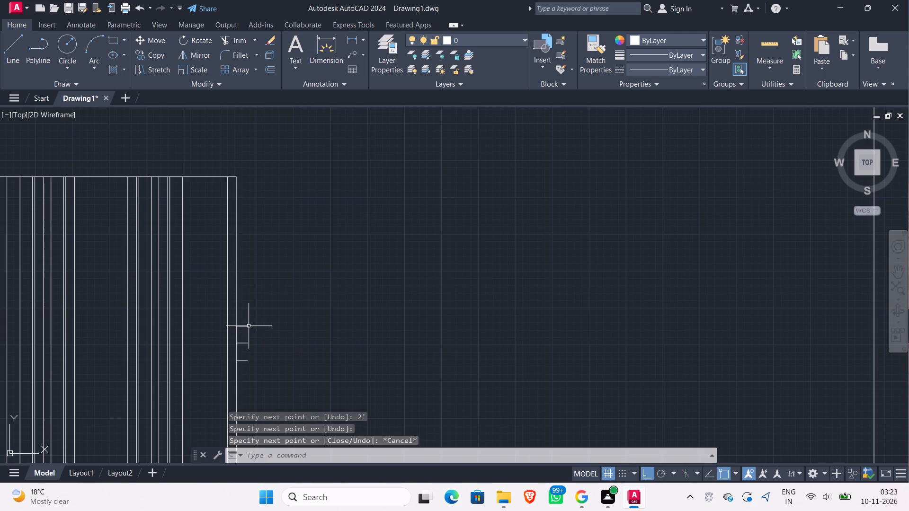
Examine the columns, capitals, eaves and plinth in the reference image's side elevation.
scroll(331, 304, down, 1)
middle_drag(328, 311, 182, 368)
scroll(183, 368, down, 1)
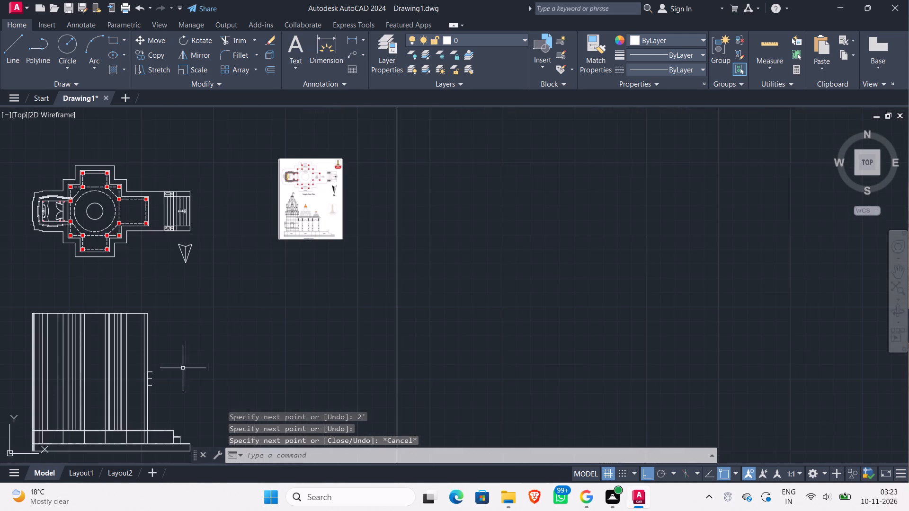
scroll(298, 222, up, 2)
scroll(340, 215, up, 1)
scroll(394, 203, up, 2)
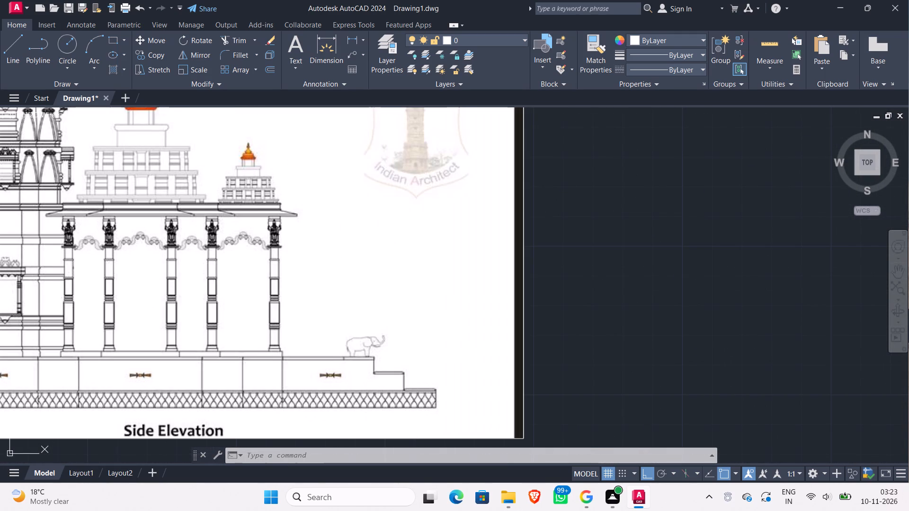
scroll(381, 190, up, 1)
scroll(365, 260, down, 2)
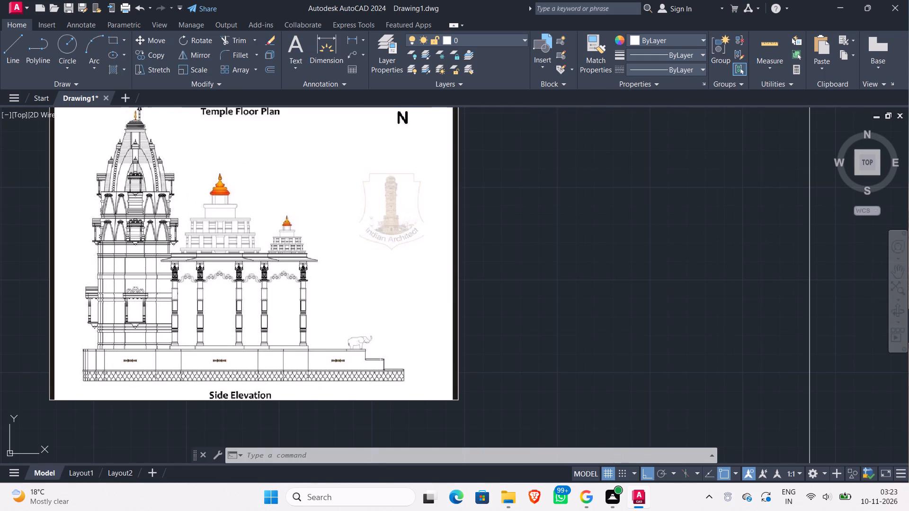
scroll(293, 311, up, 3)
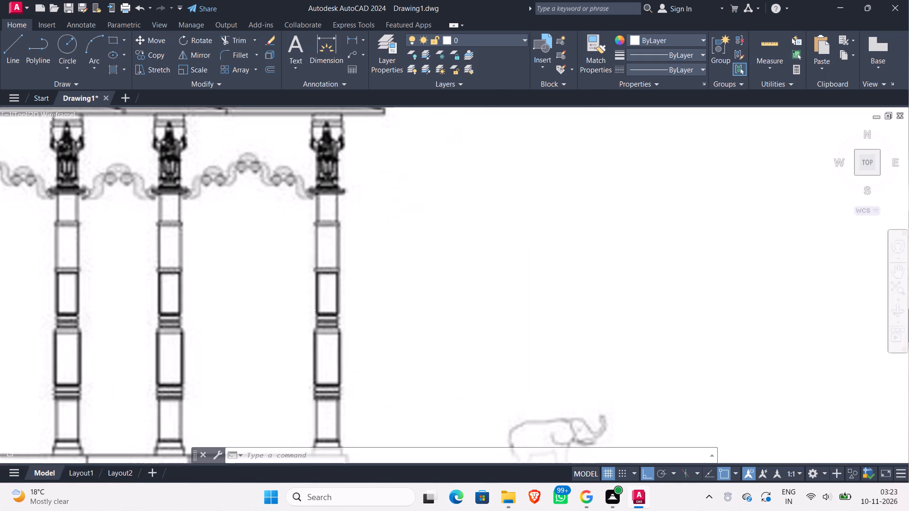
scroll(244, 362, down, 1)
middle_drag(240, 375, 271, 351)
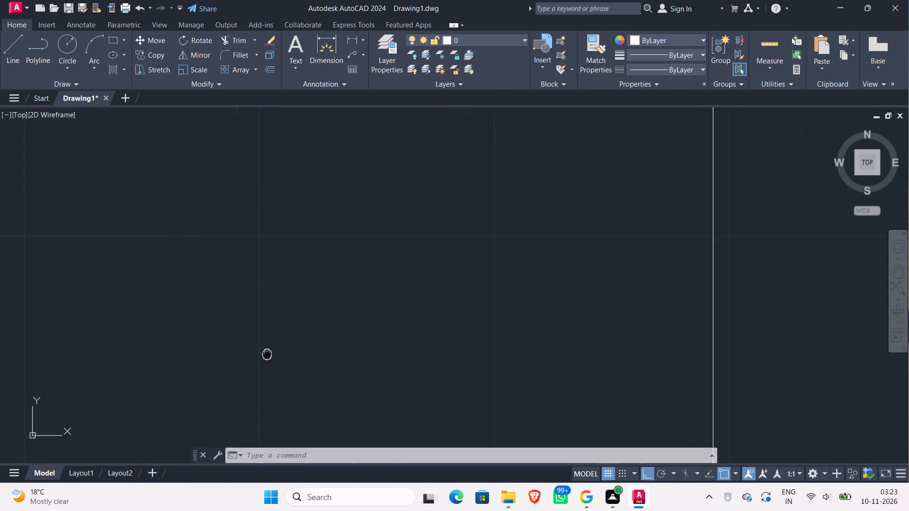
middle_drag(271, 351, 322, 320)
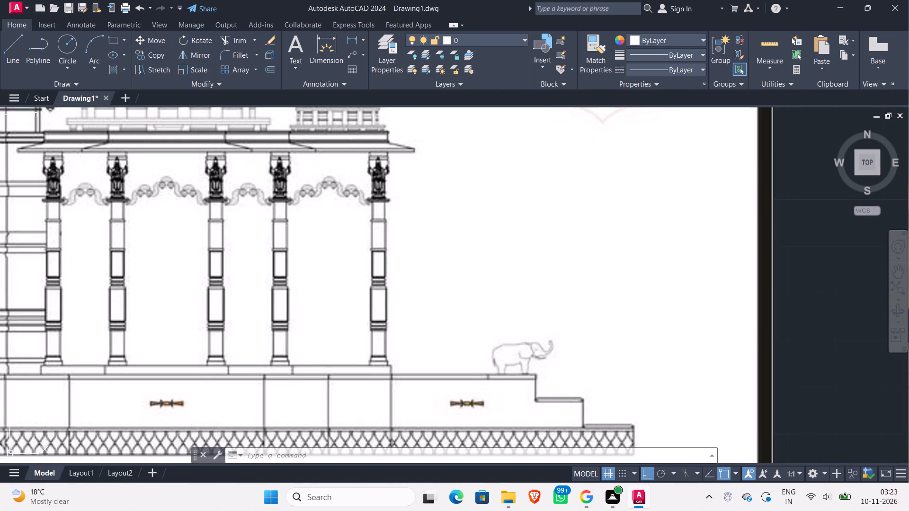
middle_drag(327, 330, 403, 307)
scroll(396, 308, down, 1)
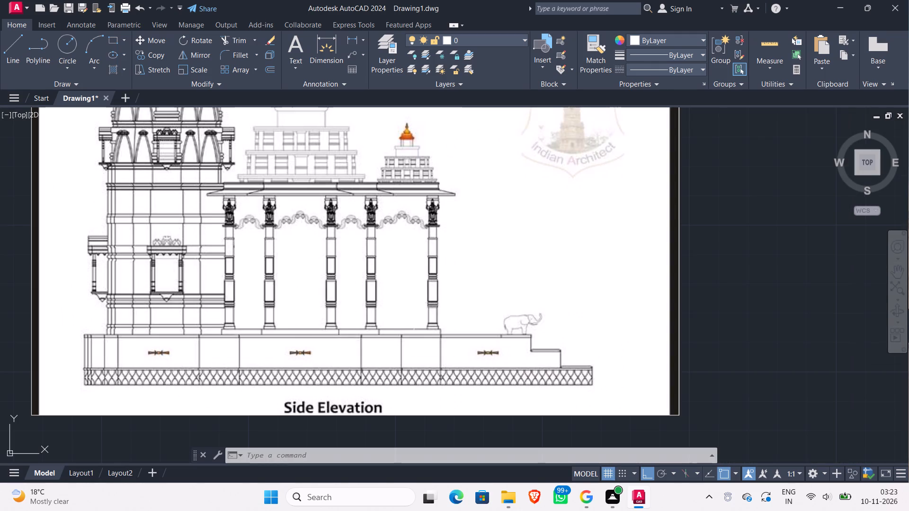
middle_drag(250, 330, 407, 285)
scroll(407, 285, down, 2)
middle_drag(385, 353, 386, 347)
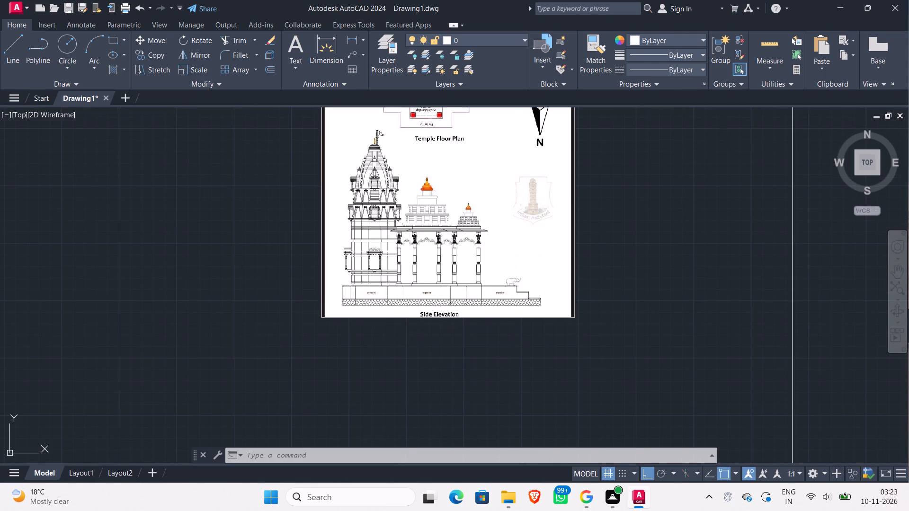
middle_drag(386, 347, 388, 308)
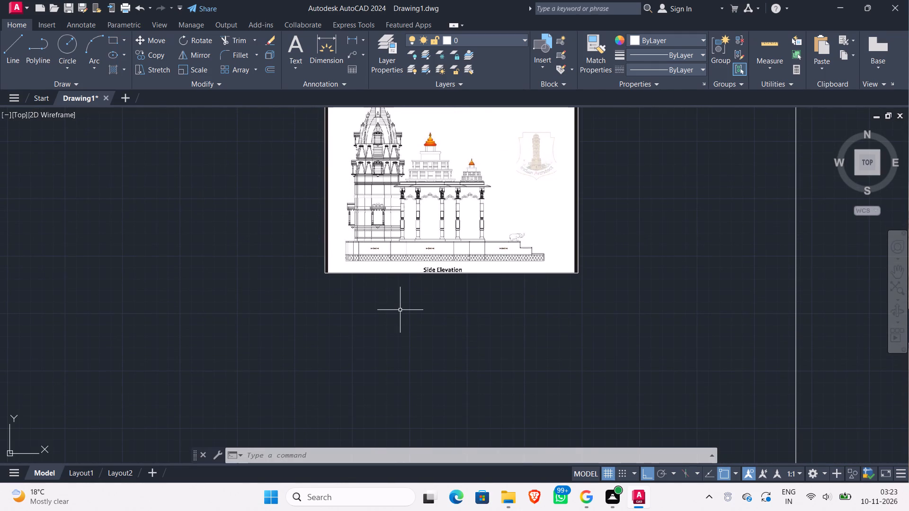
scroll(400, 311, down, 2)
Compare the drawn elevation's vertical projection lines and height marks with the floor plan above and the reference side elevation.
middle_drag(253, 337, 420, 146)
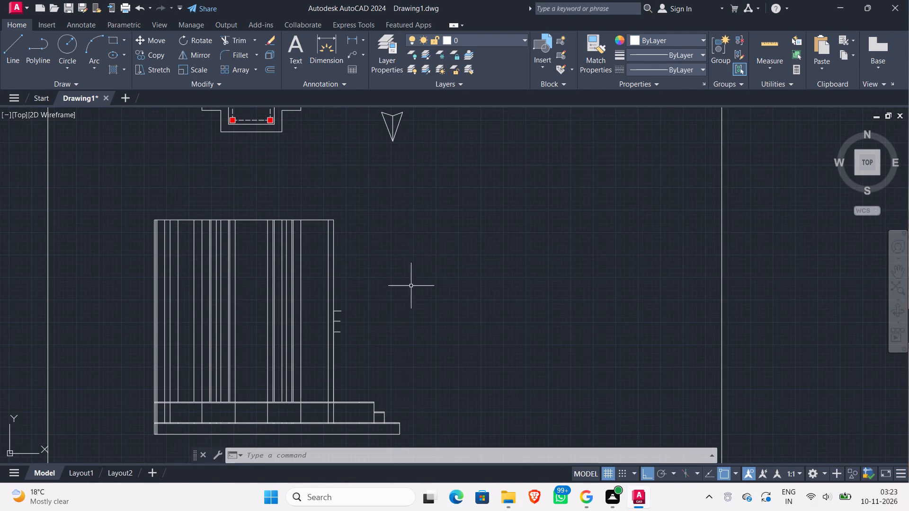
middle_drag(372, 331, 322, 361)
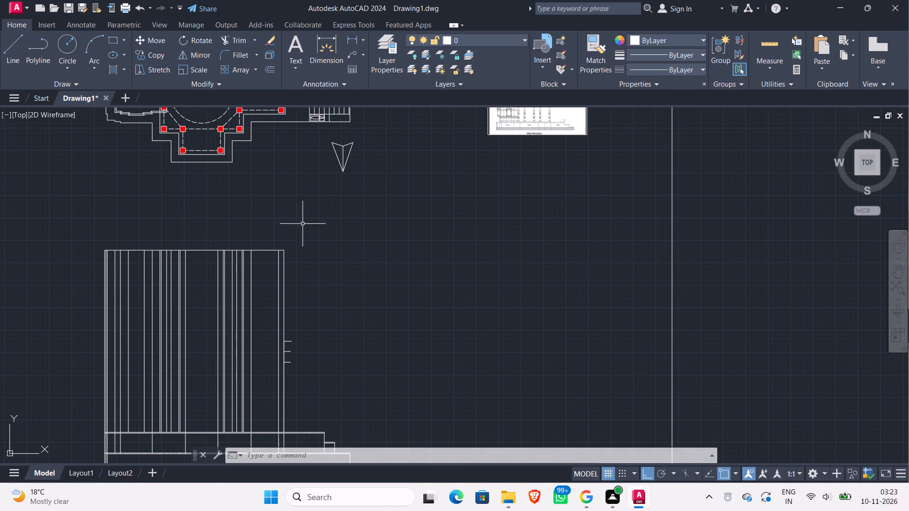
scroll(542, 145, up, 1)
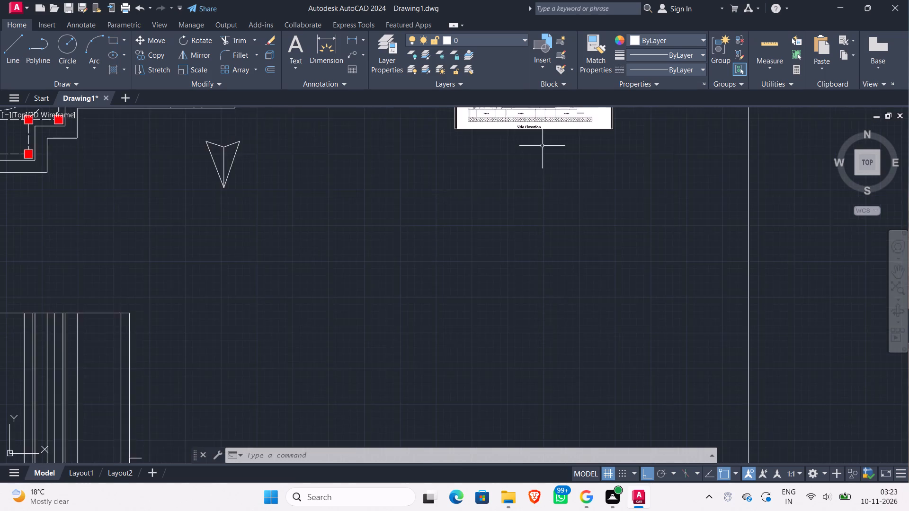
scroll(542, 147, down, 2)
middle_drag(402, 226, 388, 249)
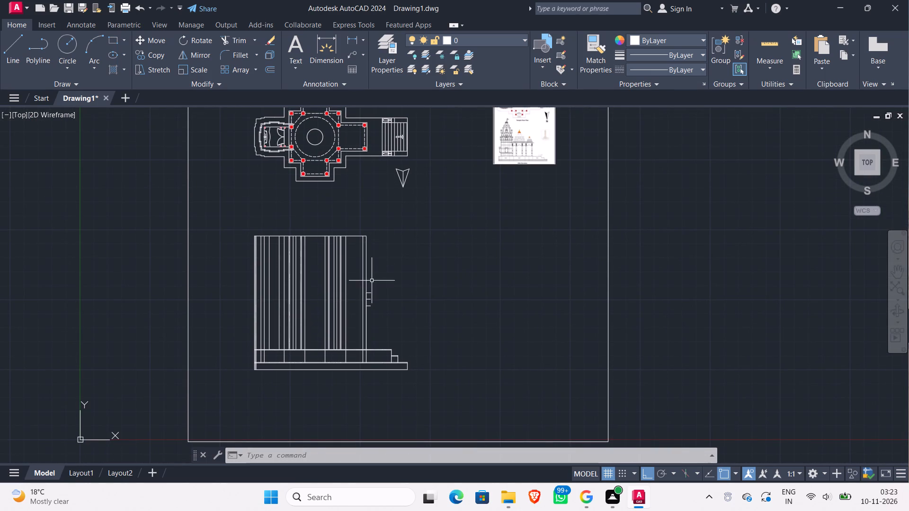
scroll(532, 152, up, 2)
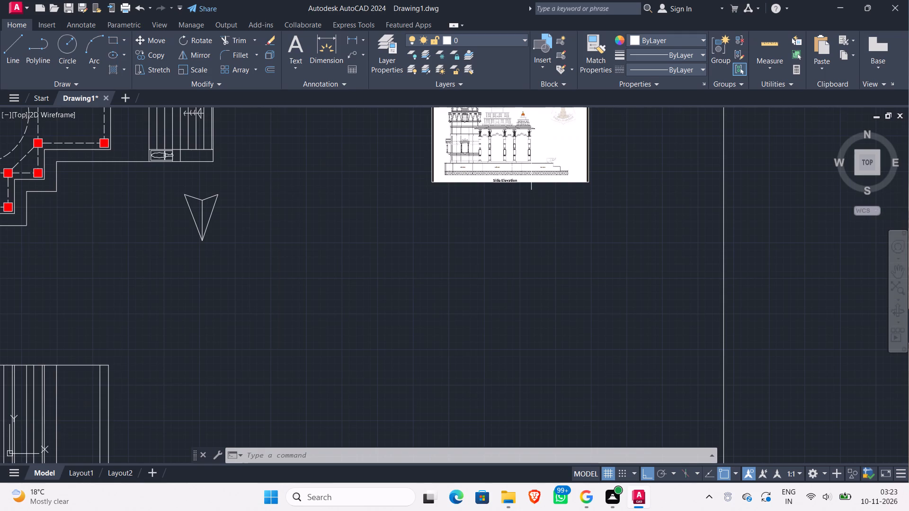
scroll(531, 167, down, 2)
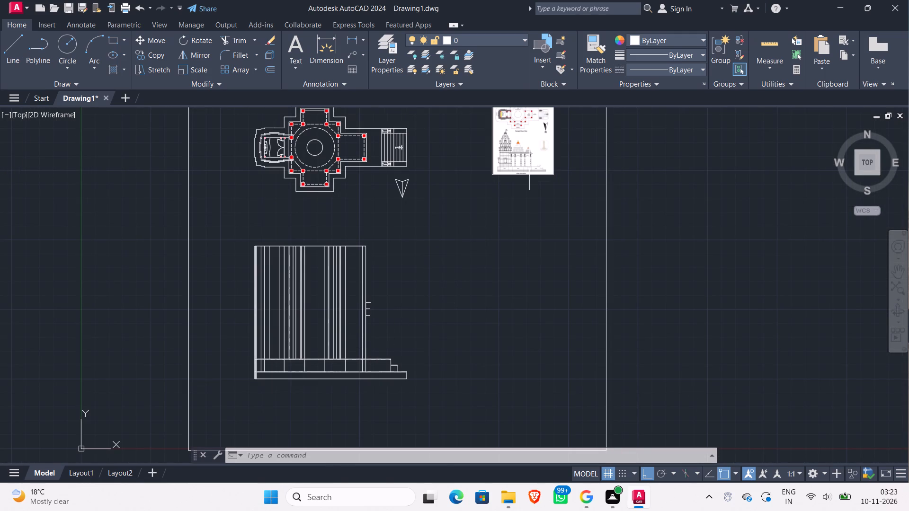
scroll(521, 170, up, 2)
scroll(521, 170, down, 3)
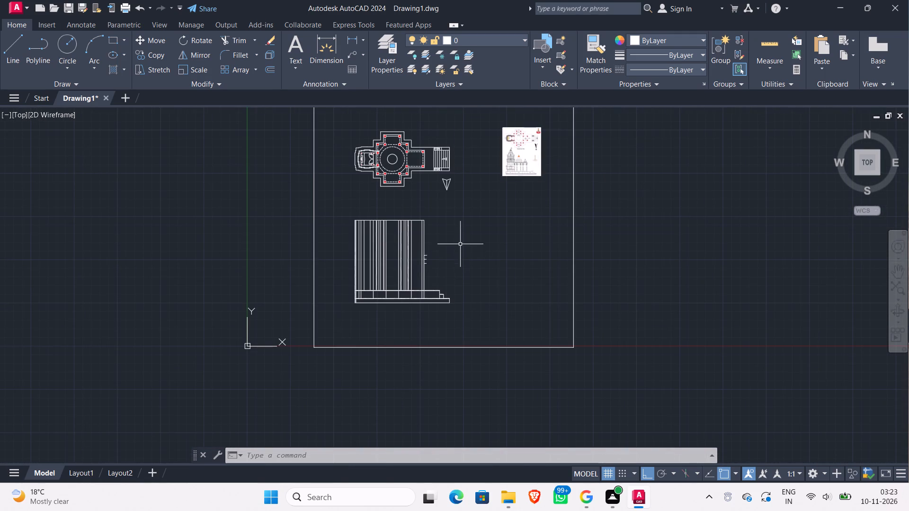
scroll(416, 290, up, 2)
middle_drag(407, 272, 395, 333)
scroll(407, 272, up, 1)
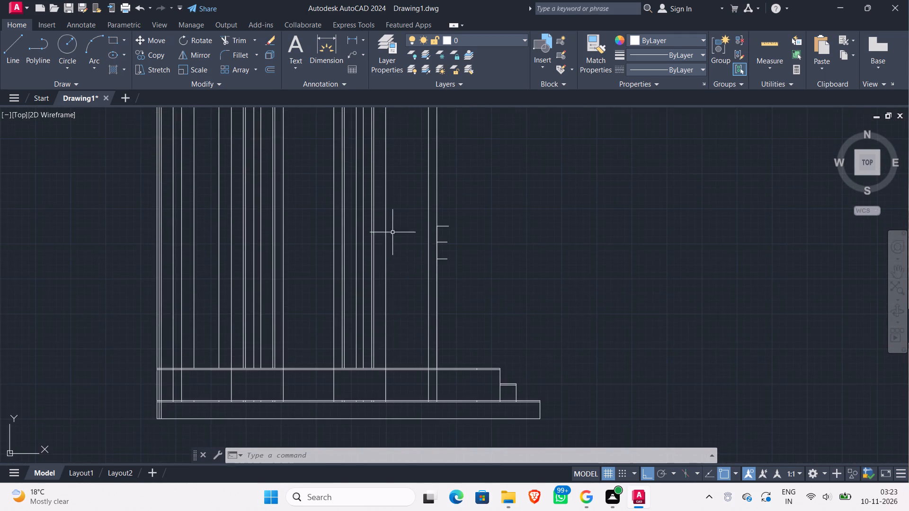
scroll(392, 215, down, 2)
middle_drag(393, 191, 388, 236)
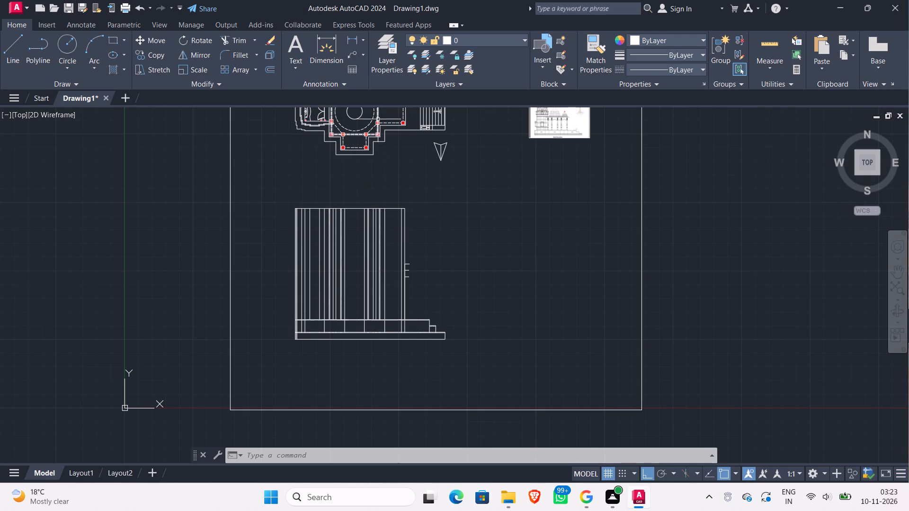
middle_drag(386, 157, 371, 186)
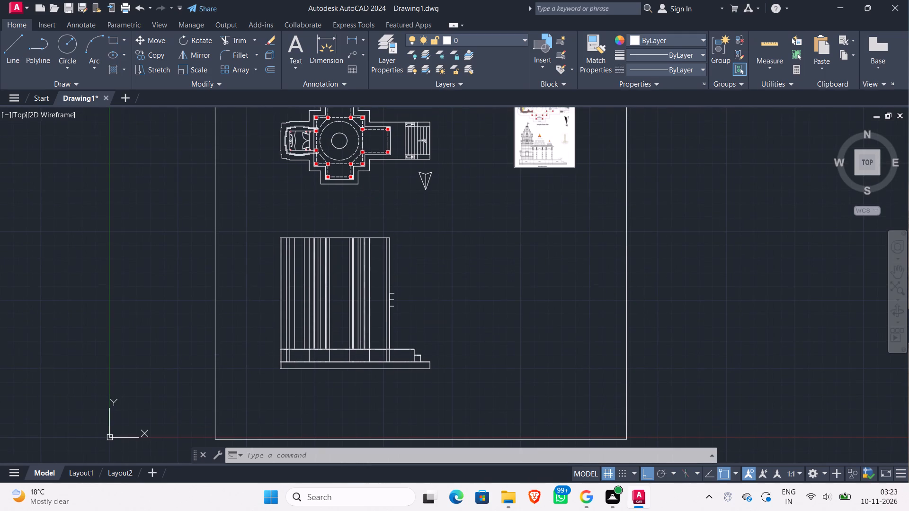
Trim away the two surplus plan-edge projection lines beside the hall's outer column on the stair side, keeping the column-edge lines.
scroll(373, 256, up, 2)
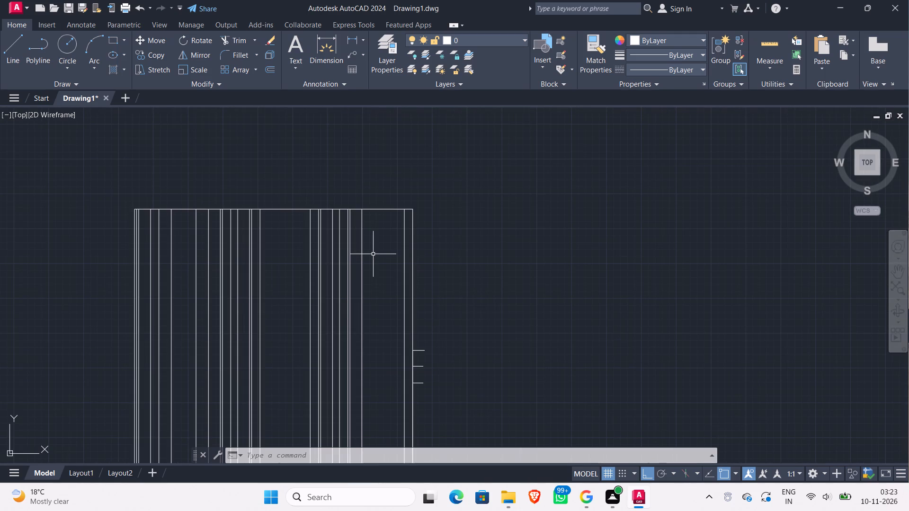
text(tr)
key(Return)
key(Return)
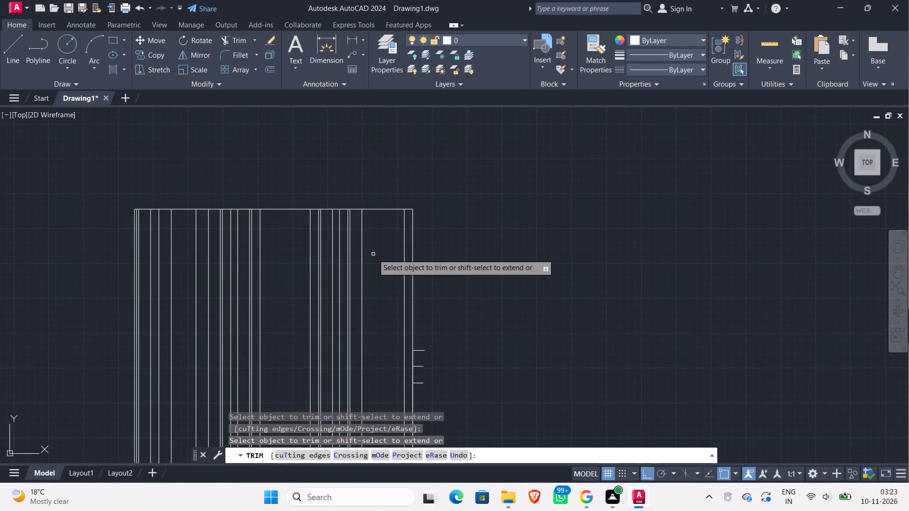
click(378, 239)
click(355, 239)
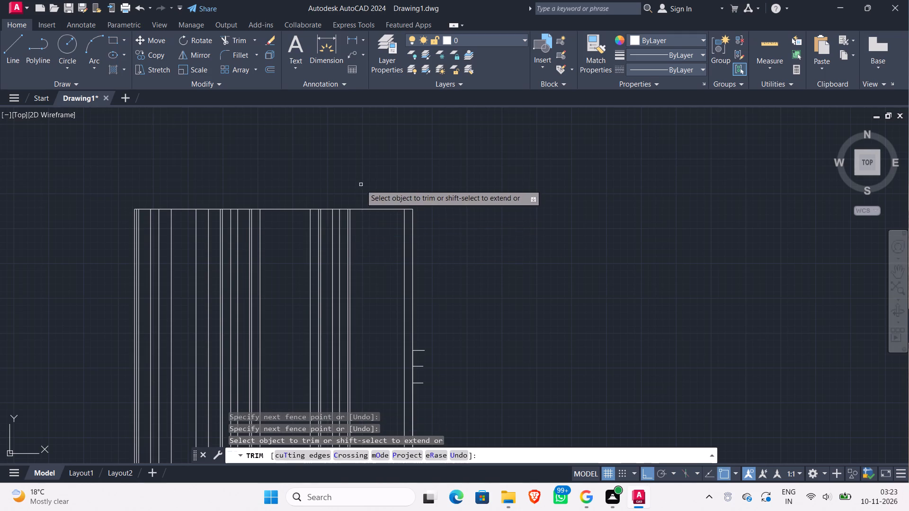
middle_drag(358, 175, 344, 237)
scroll(344, 234, down, 1)
scroll(332, 176, down, 1)
scroll(336, 160, up, 1)
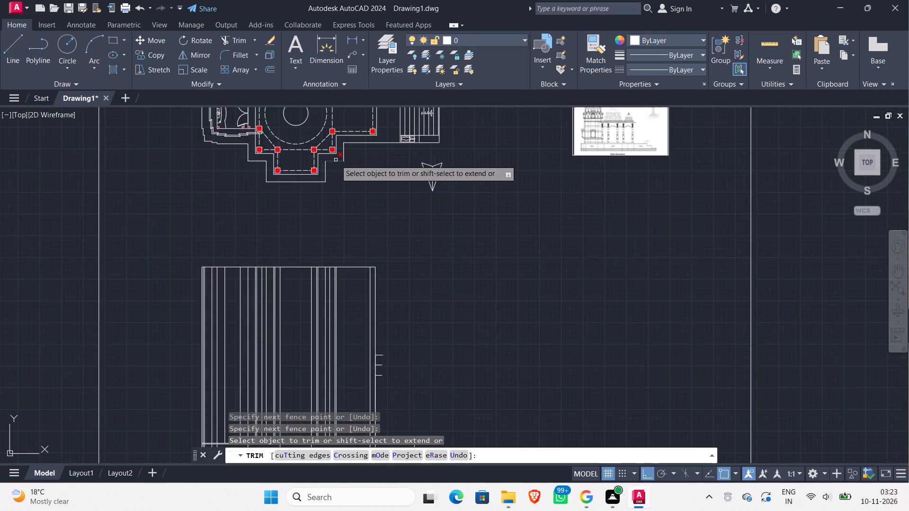
scroll(336, 160, up, 1)
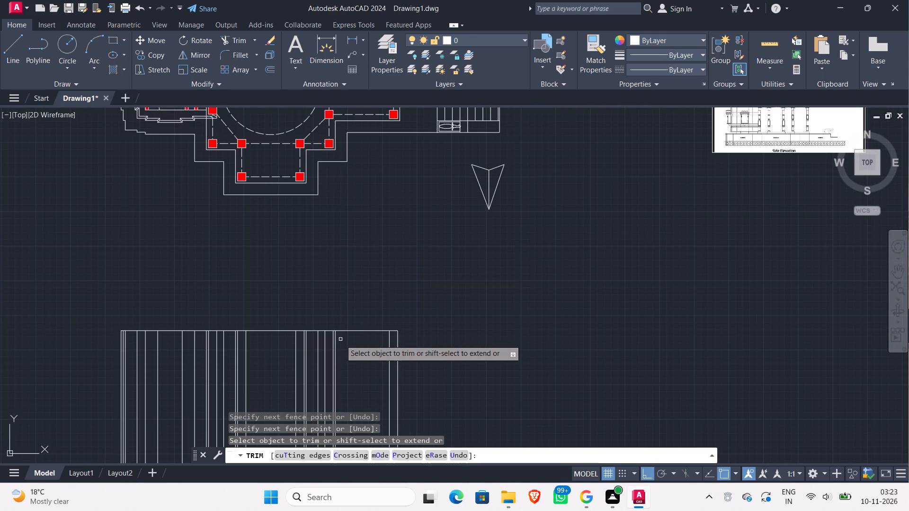
scroll(340, 341, up, 2)
click(330, 334)
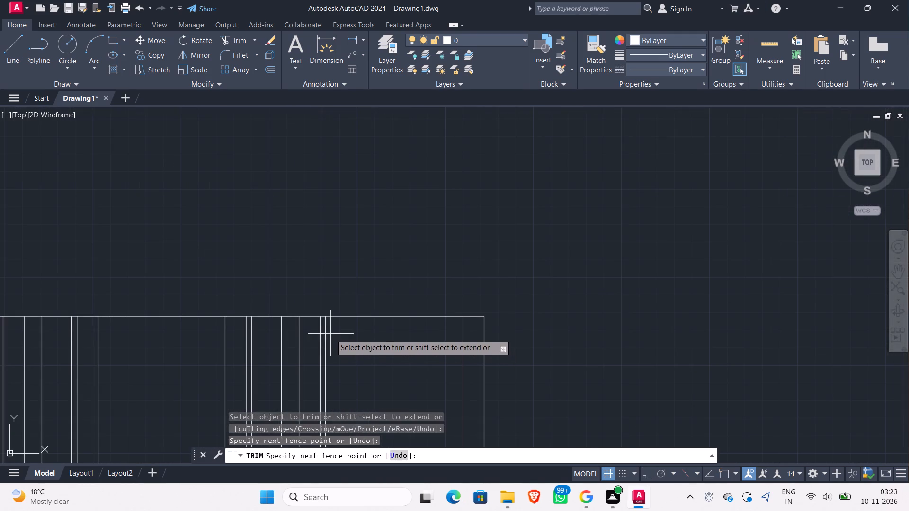
click(323, 326)
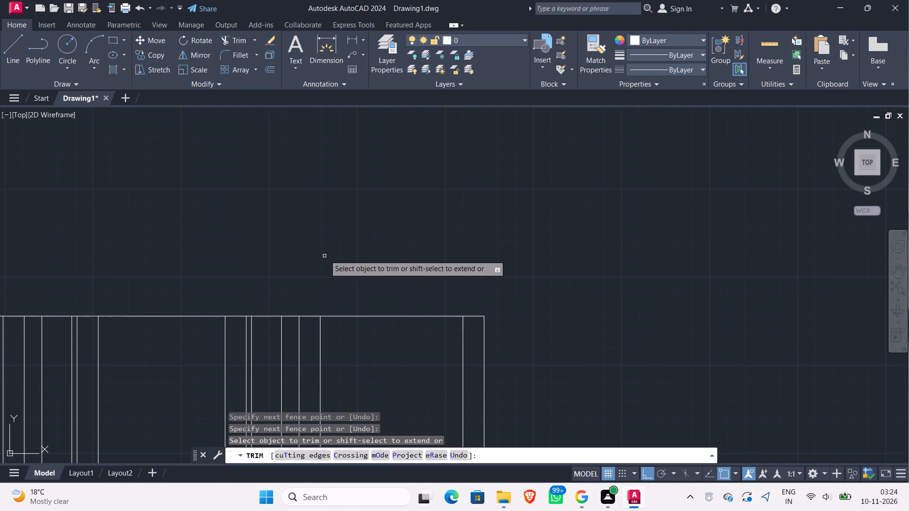
Trim away the two surplus projection lines between the two hall columns on the stair side, keeping each column's edge pair.
scroll(325, 255, down, 3)
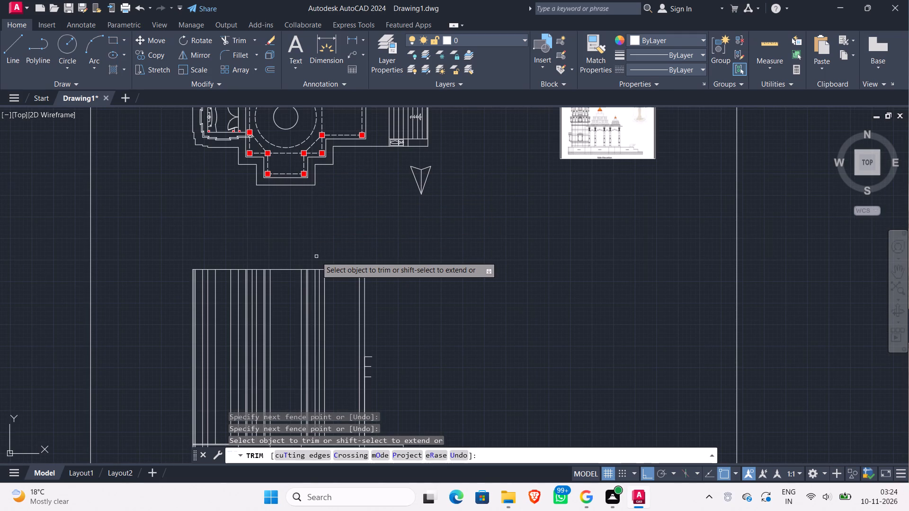
scroll(311, 257, up, 2)
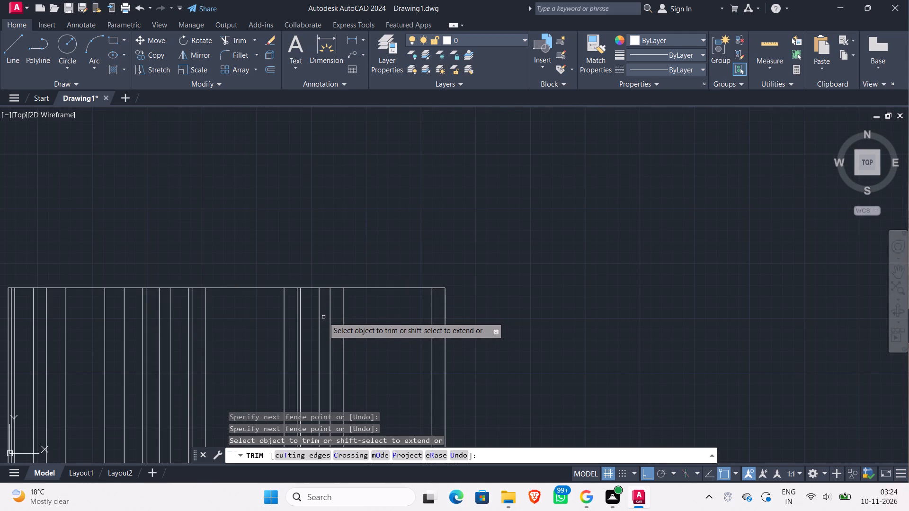
click(323, 317)
click(314, 311)
scroll(328, 241, down, 2)
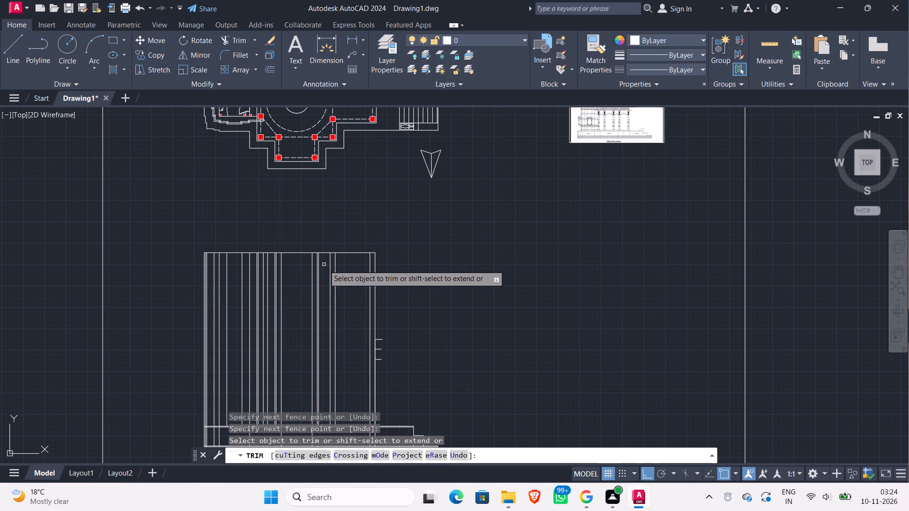
scroll(324, 265, up, 3)
click(295, 256)
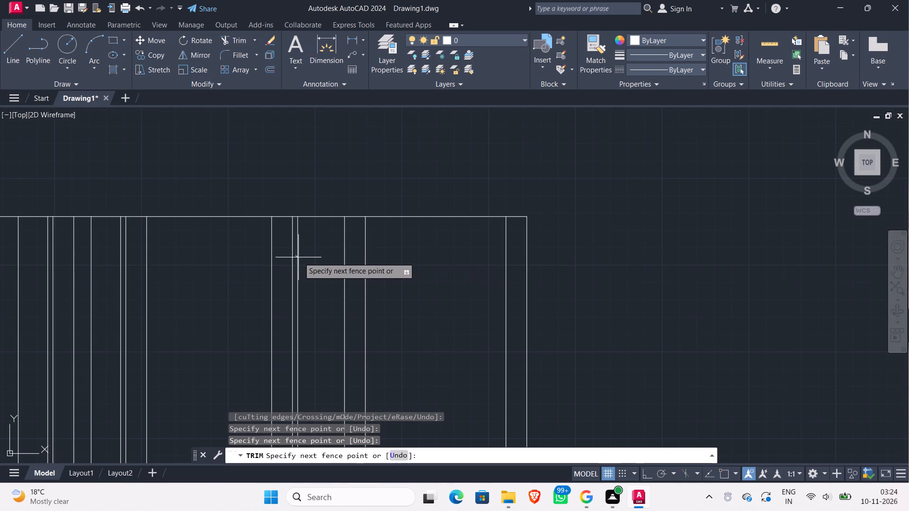
click(301, 259)
Trim away the surplus projection line just on the sanctum side of the projecting bay's first column, keeping that column's edge pair.
scroll(304, 253, down, 2)
scroll(262, 294, down, 1)
middle_drag(262, 294, 262, 293)
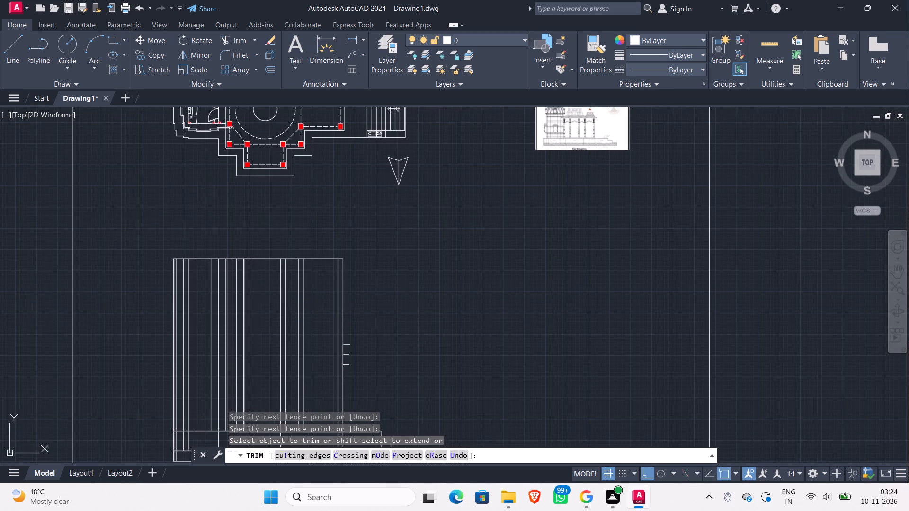
middle_drag(262, 293, 266, 275)
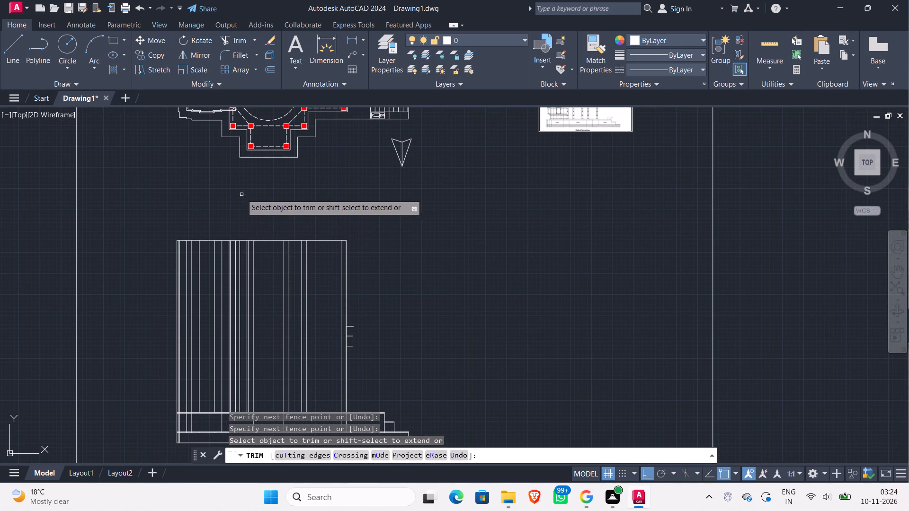
scroll(256, 187, down, 1)
scroll(256, 188, up, 2)
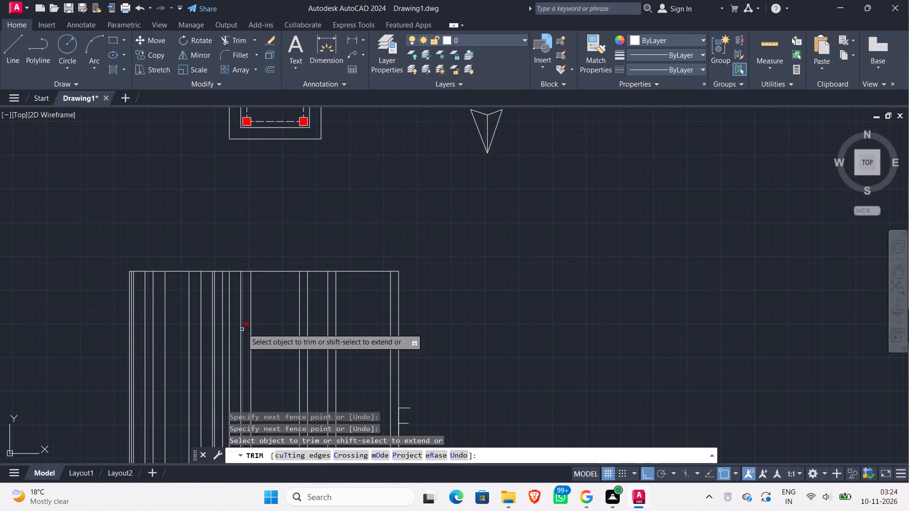
scroll(241, 317, up, 2)
click(239, 308)
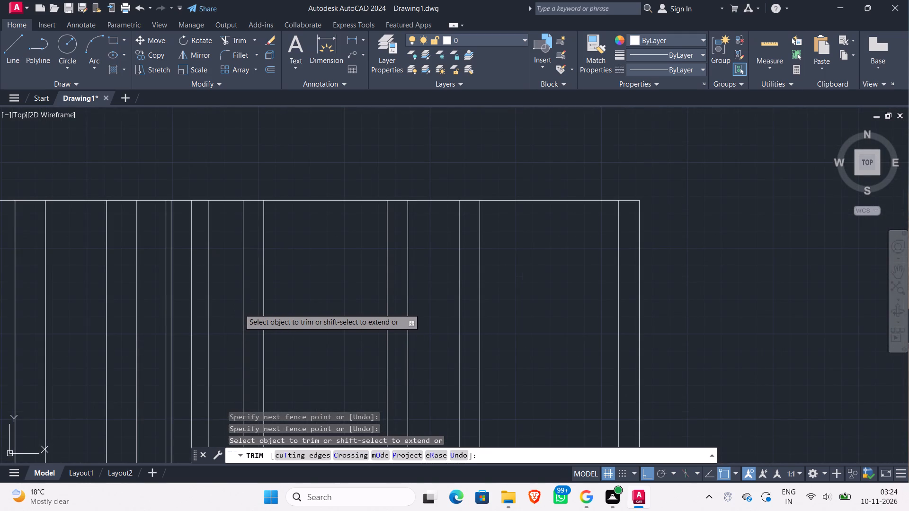
Trim the next three projection lines toward the sanctum, including one of the closely spaced pair, keeping the pair's sanctum-side line.
scroll(229, 301, down, 3)
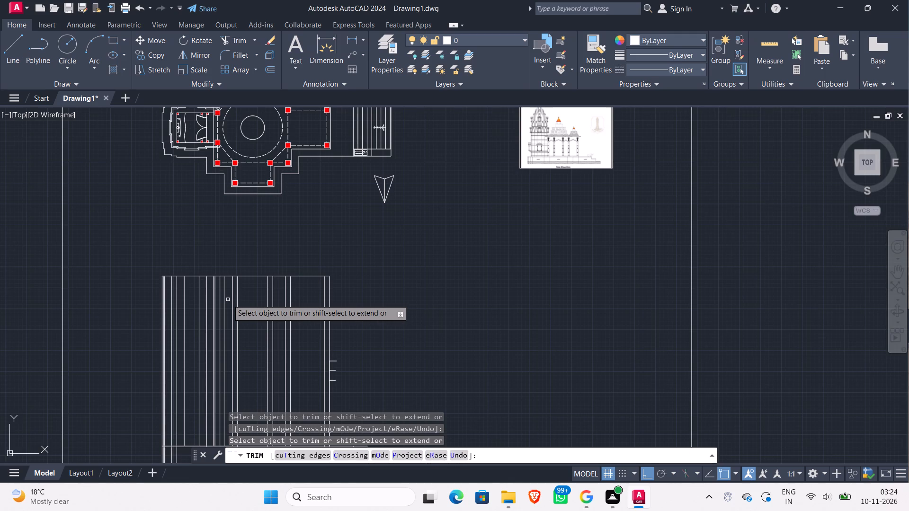
scroll(228, 300, up, 2)
scroll(211, 285, down, 1)
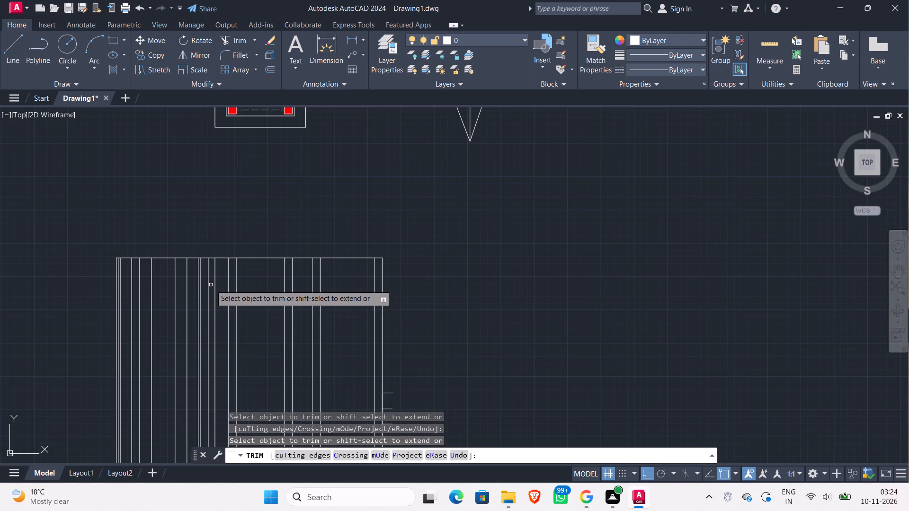
click(219, 279)
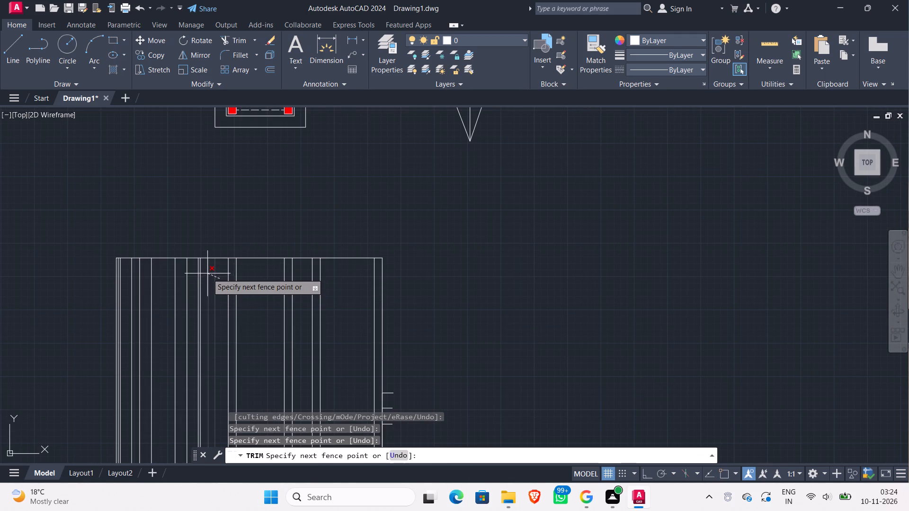
click(205, 273)
scroll(214, 283, down, 1)
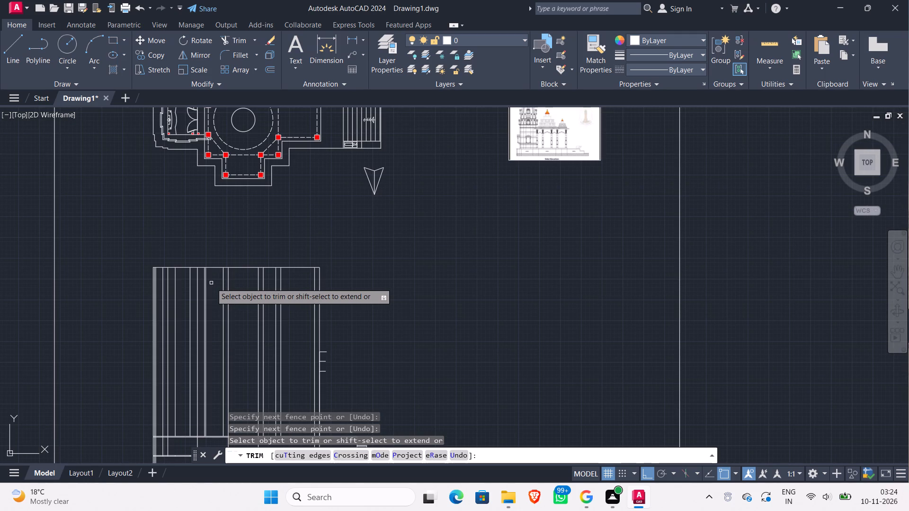
scroll(211, 283, down, 1)
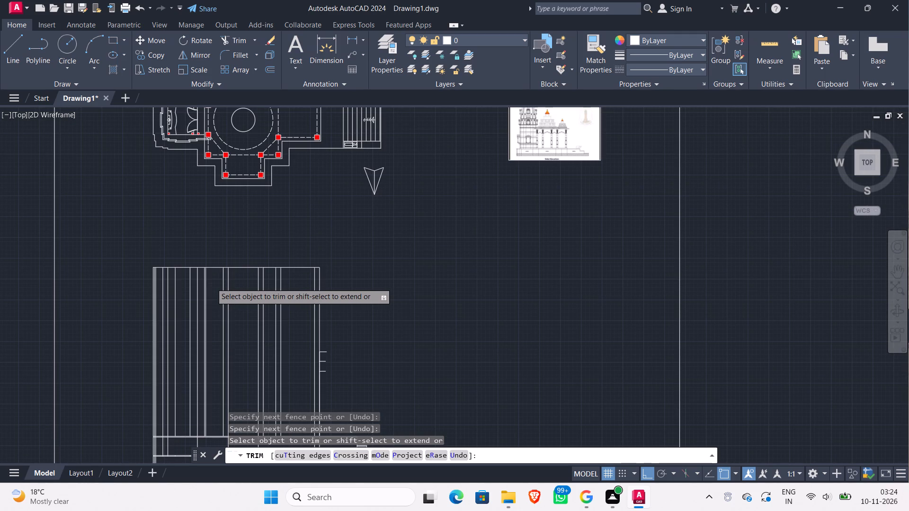
scroll(211, 283, up, 1)
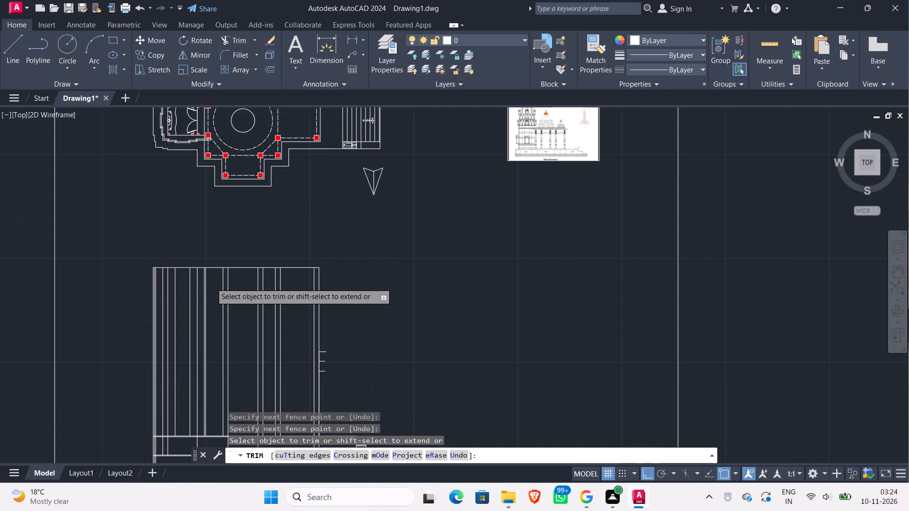
scroll(211, 283, up, 1)
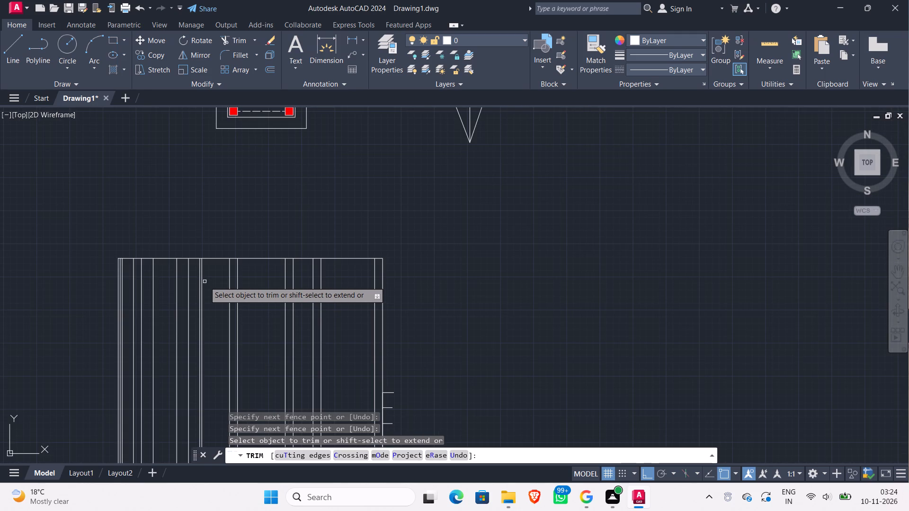
click(201, 280)
Compare the remaining projection lines near the sanctum with the floor plan and the tower and columns in the reference side elevation.
scroll(211, 281, down, 1)
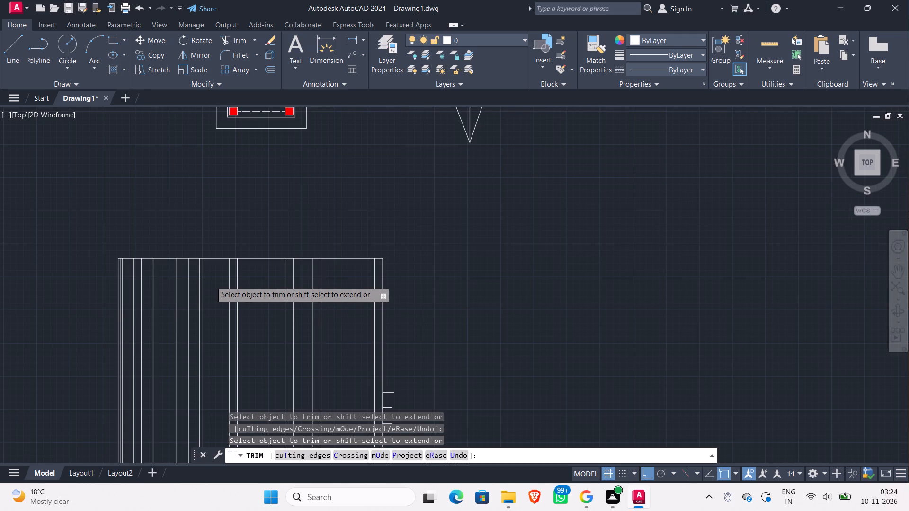
scroll(212, 288, up, 1)
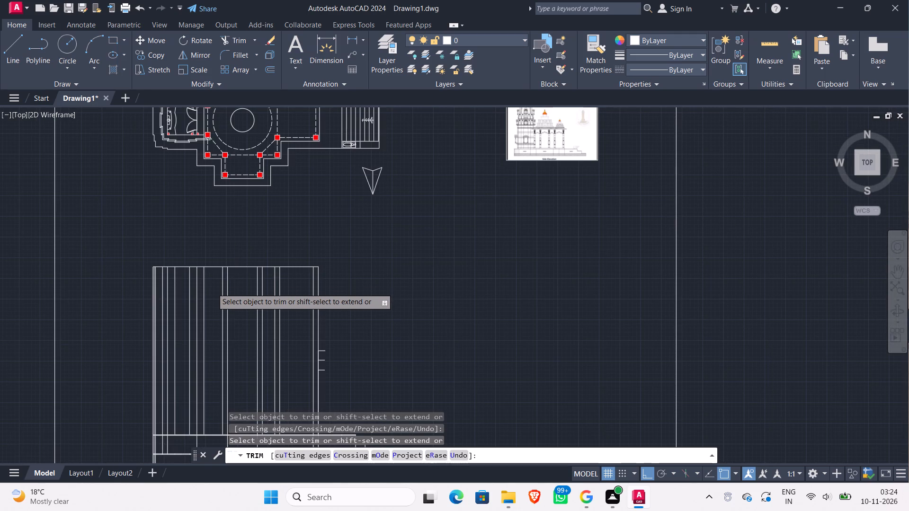
scroll(212, 288, down, 1)
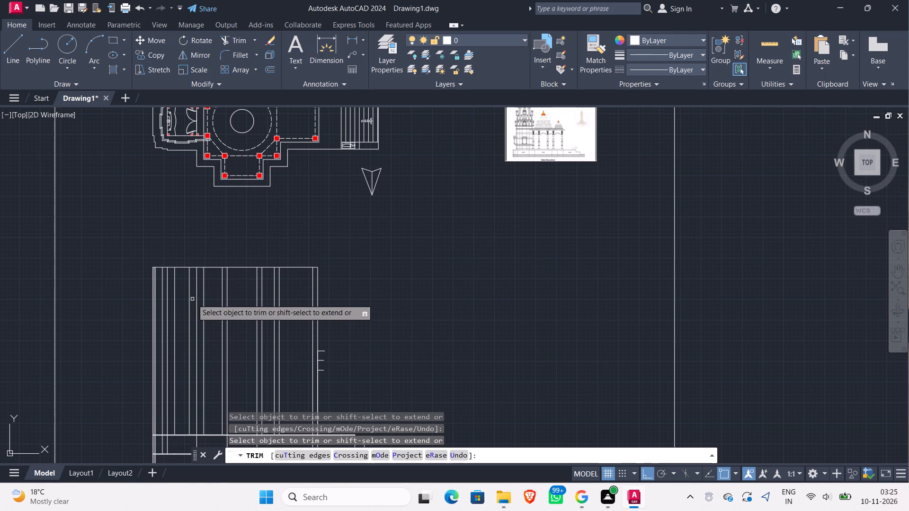
scroll(192, 299, down, 1)
scroll(398, 215, up, 3)
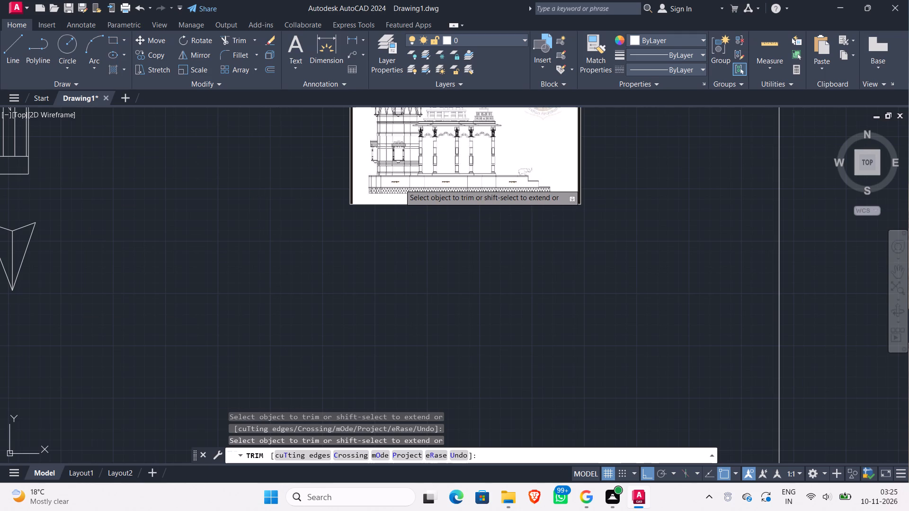
scroll(400, 184, up, 1)
scroll(400, 184, down, 1)
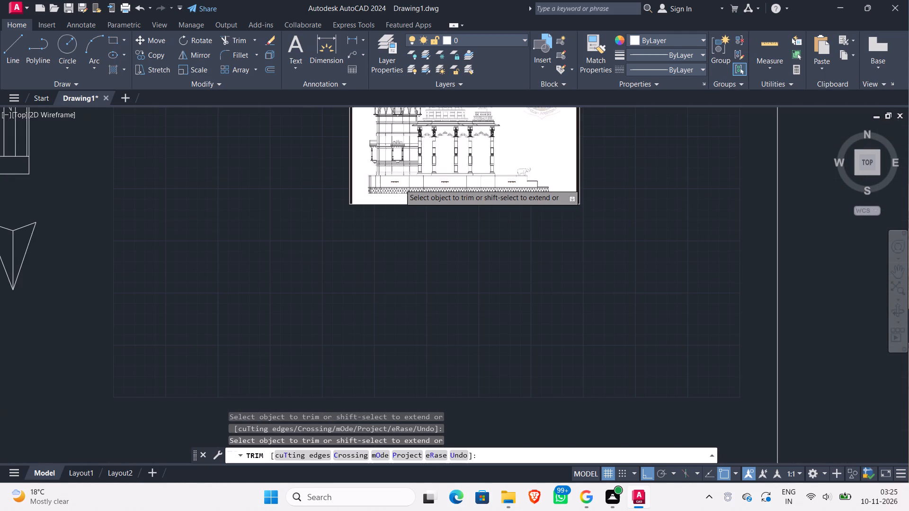
scroll(400, 184, down, 1)
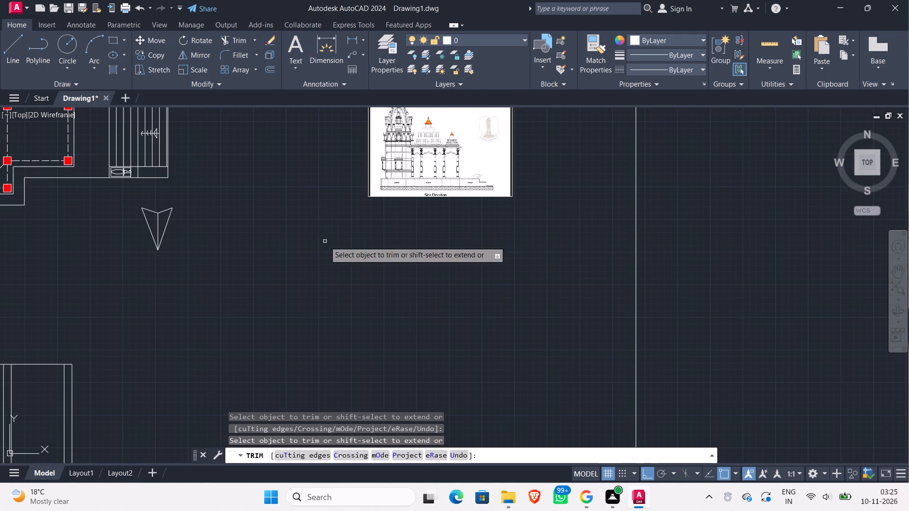
middle_drag(325, 241, 403, 208)
middle_drag(342, 296, 363, 268)
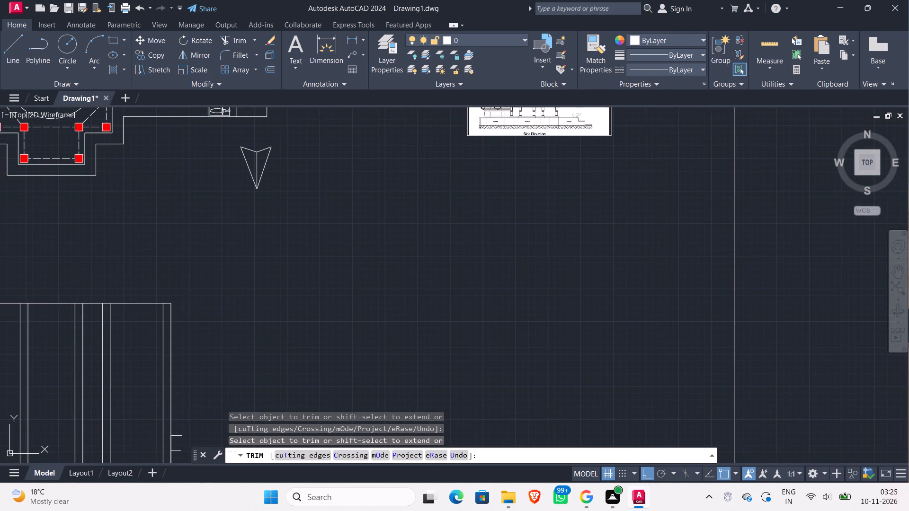
scroll(360, 271, down, 1)
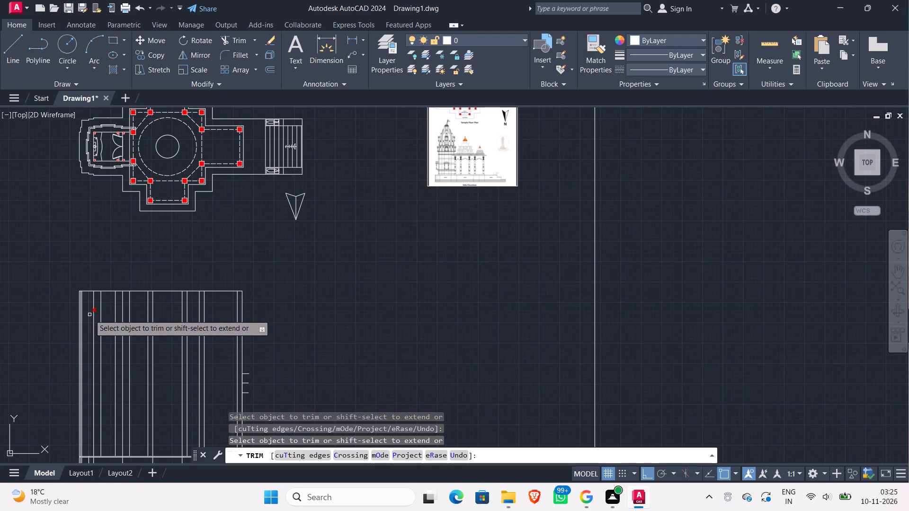
scroll(89, 315, up, 2)
scroll(45, 315, down, 2)
scroll(418, 153, up, 2)
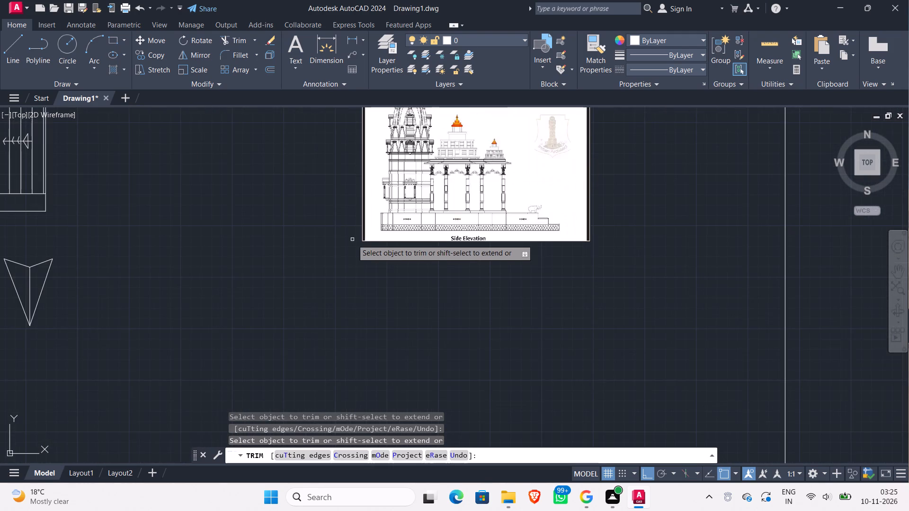
scroll(352, 237, up, 2)
scroll(369, 229, down, 2)
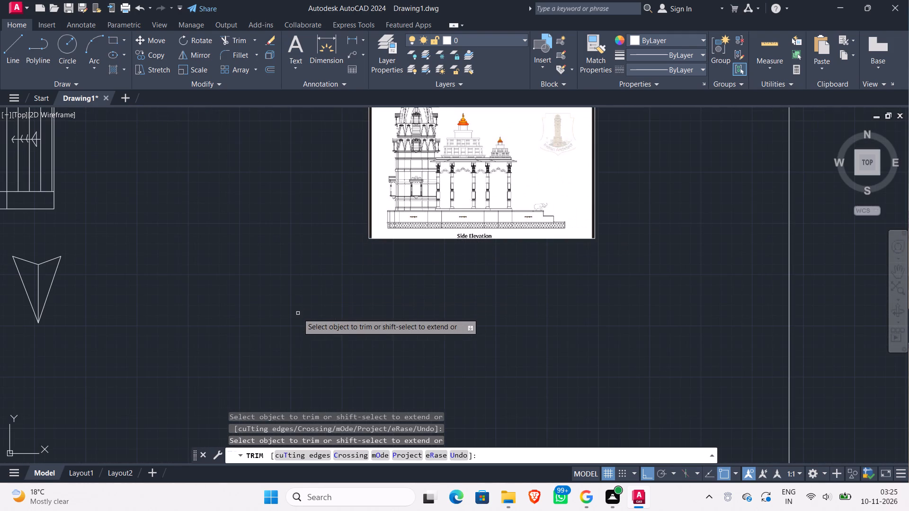
middle_drag(298, 313, 353, 292)
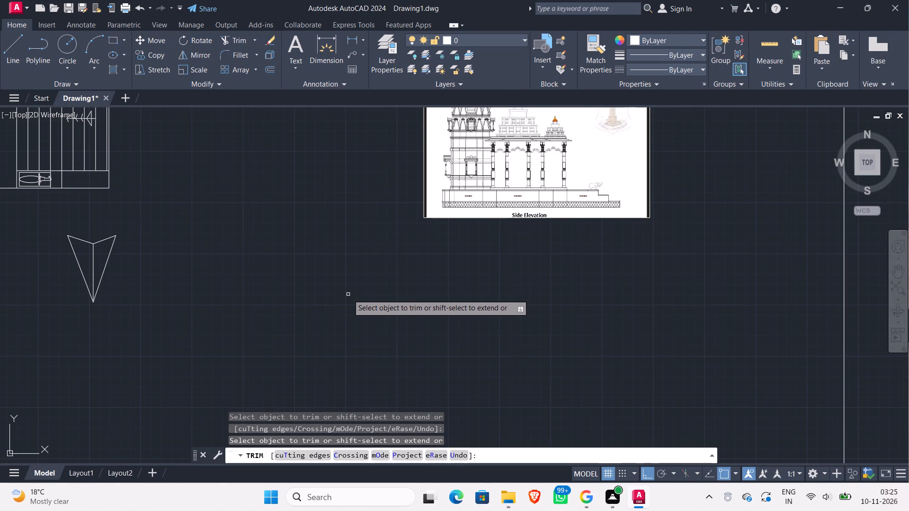
middle_drag(340, 316, 363, 291)
scroll(364, 291, down, 2)
middle_drag(329, 315, 348, 297)
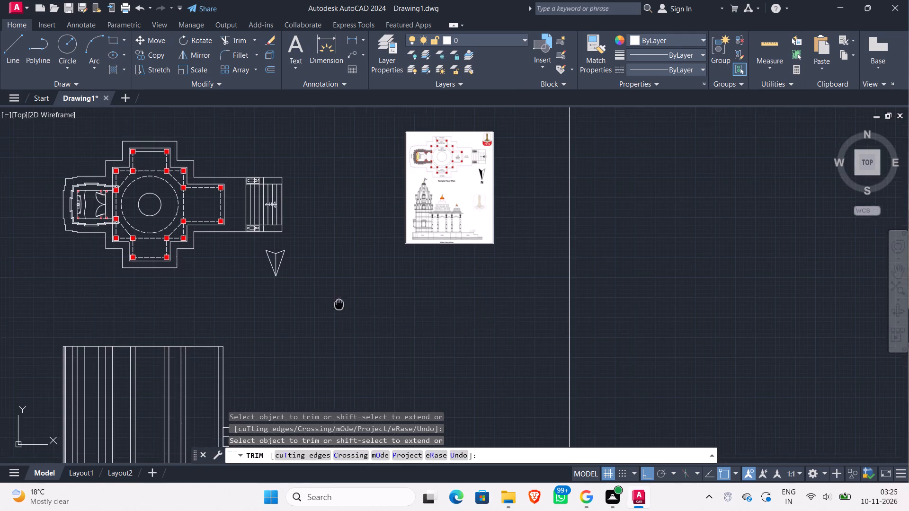
middle_drag(348, 297, 355, 290)
middle_drag(55, 382, 55, 381)
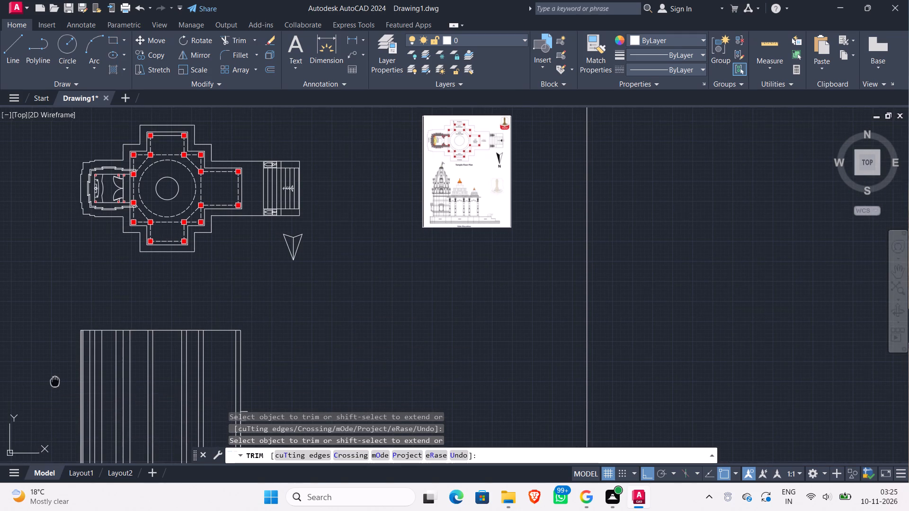
Trim away the closely spaced vertical projection lines at the sanctum's outer rear end above the plinth.
middle_drag(55, 381, 93, 279)
scroll(90, 382, up, 2)
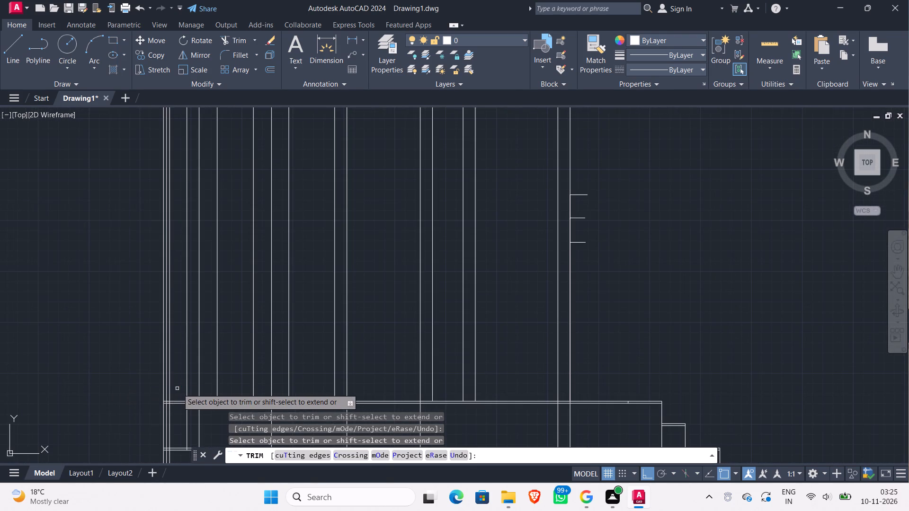
click(178, 389)
click(134, 388)
Compare the trimmed elevation's column lines and plinth with the reference side elevation and the floor plan.
scroll(121, 372, down, 3)
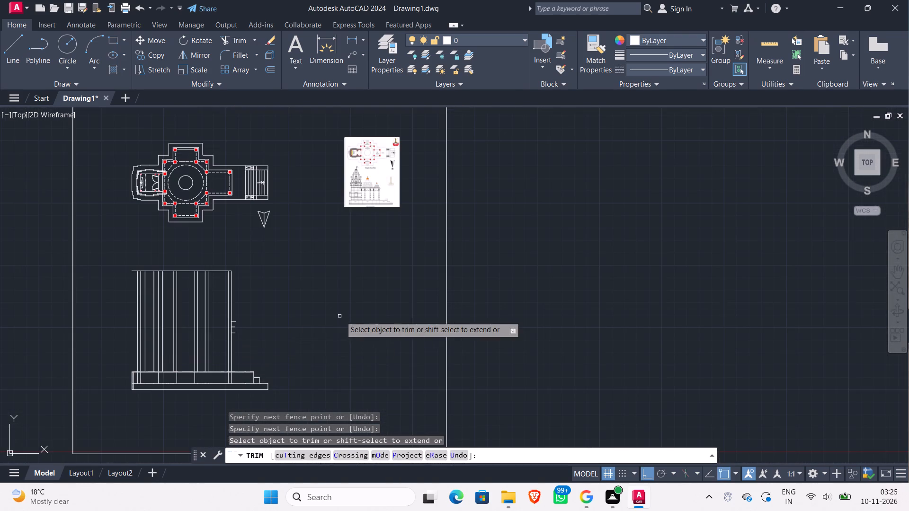
middle_drag(345, 316, 319, 332)
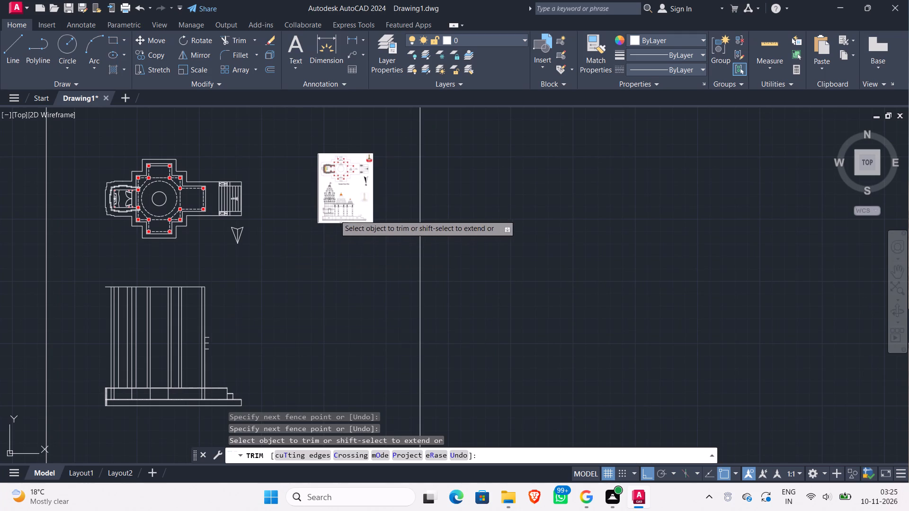
scroll(335, 213, up, 2)
middle_drag(318, 268, 365, 206)
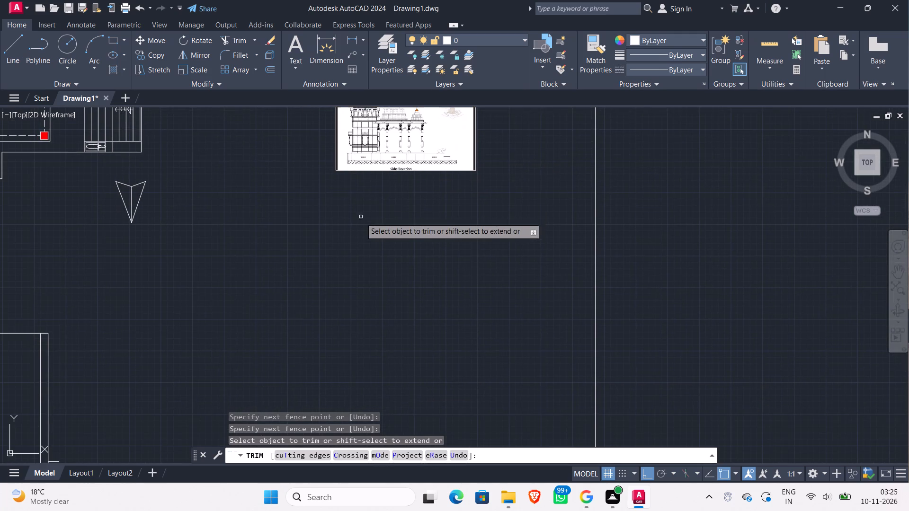
scroll(241, 345, down, 2)
middle_drag(241, 345, 282, 278)
scroll(144, 382, up, 1)
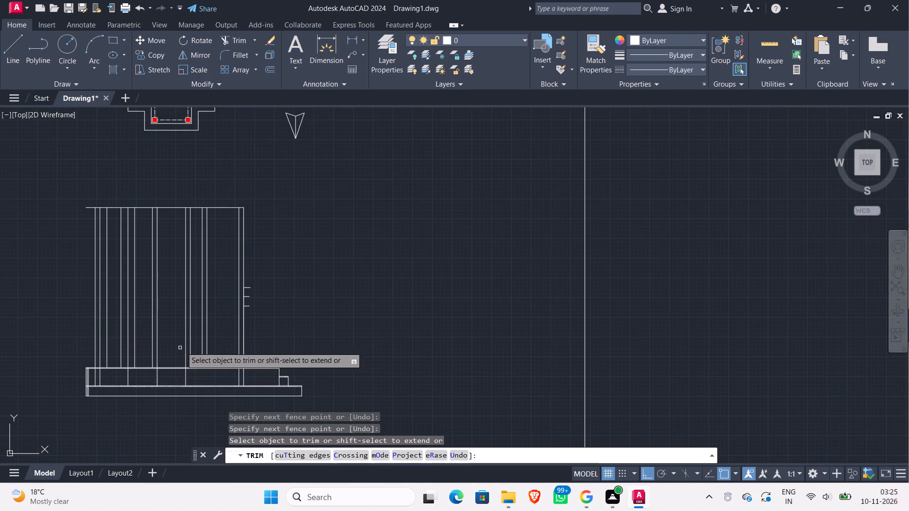
scroll(202, 331, up, 1)
middle_drag(223, 320, 210, 349)
scroll(209, 349, down, 1)
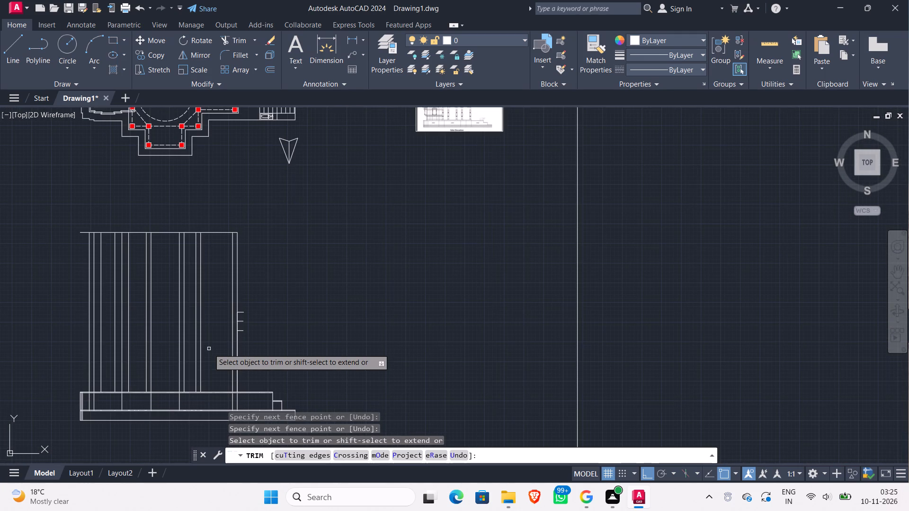
scroll(213, 343, down, 1)
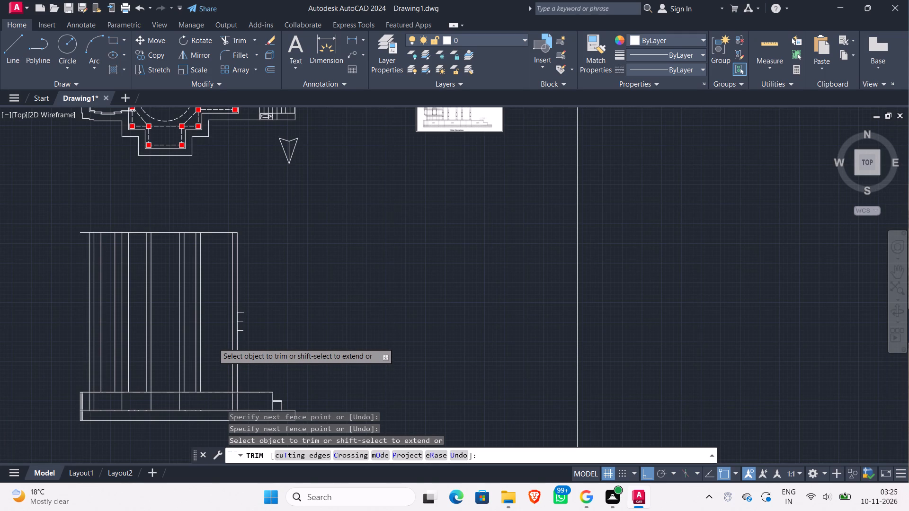
scroll(357, 207, up, 2)
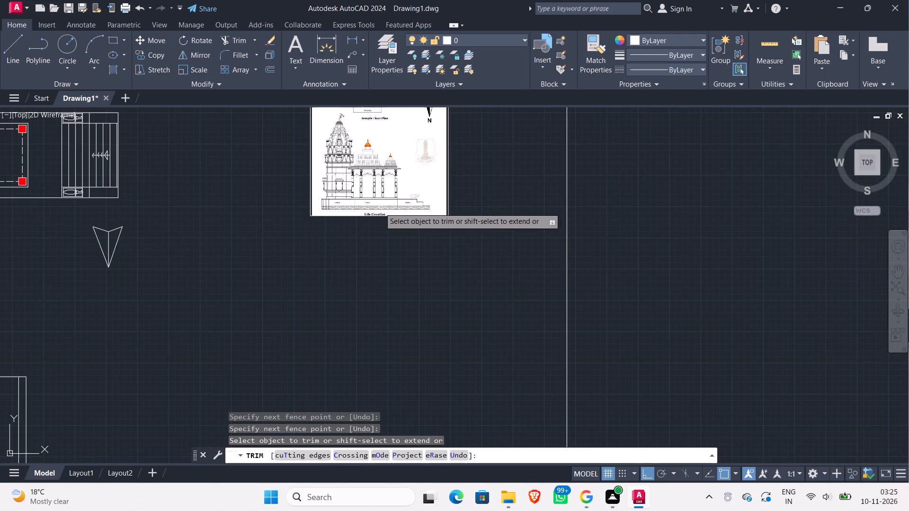
middle_drag(240, 348, 339, 270)
scroll(347, 268, down, 1)
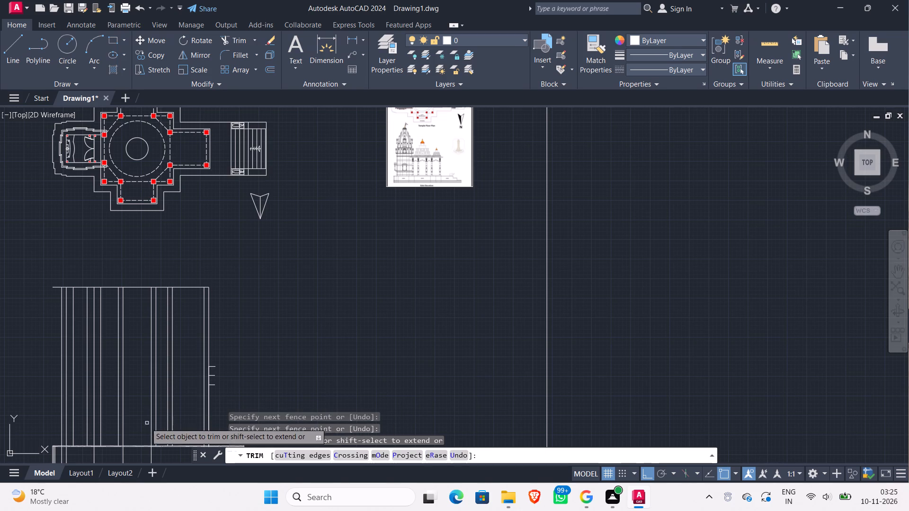
scroll(403, 188, up, 1)
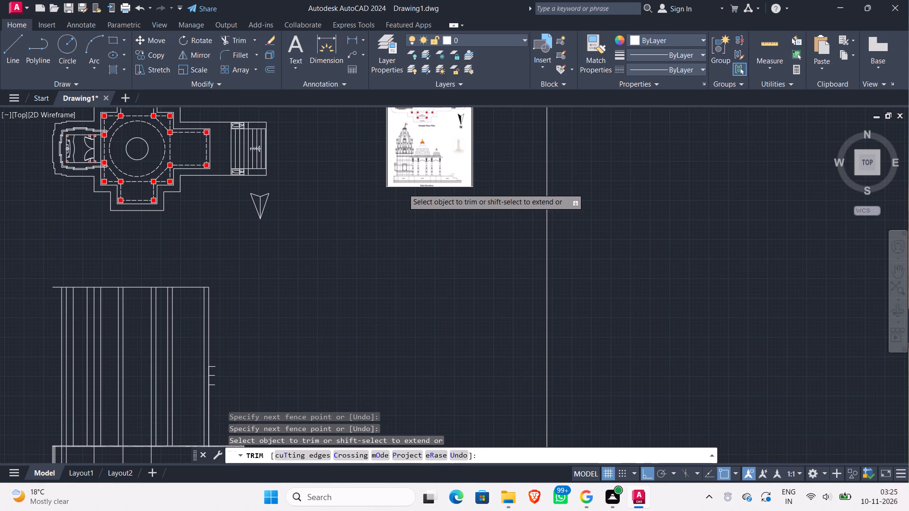
scroll(403, 188, down, 1)
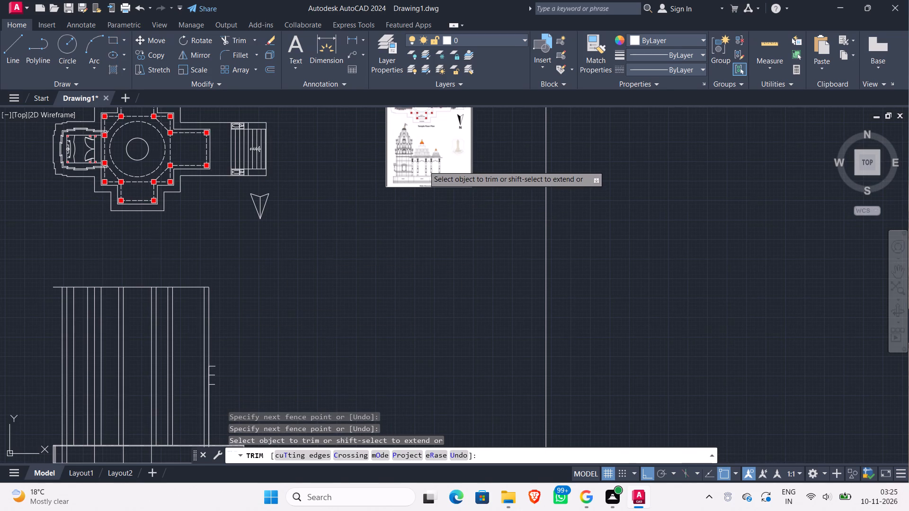
Compare the elevation's remaining projection lines near the sanctum's rear with the floor plan and the reference side elevation.
scroll(424, 166, up, 3)
scroll(426, 196, down, 2)
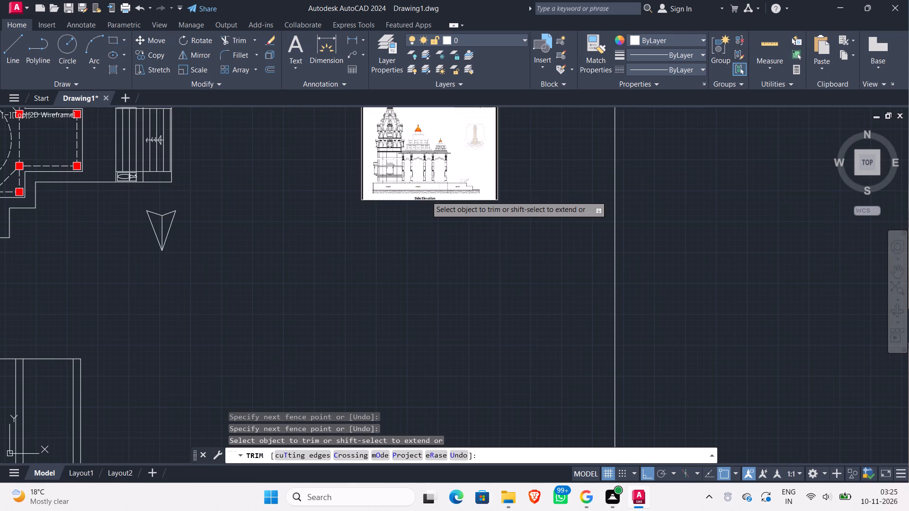
scroll(426, 196, up, 1)
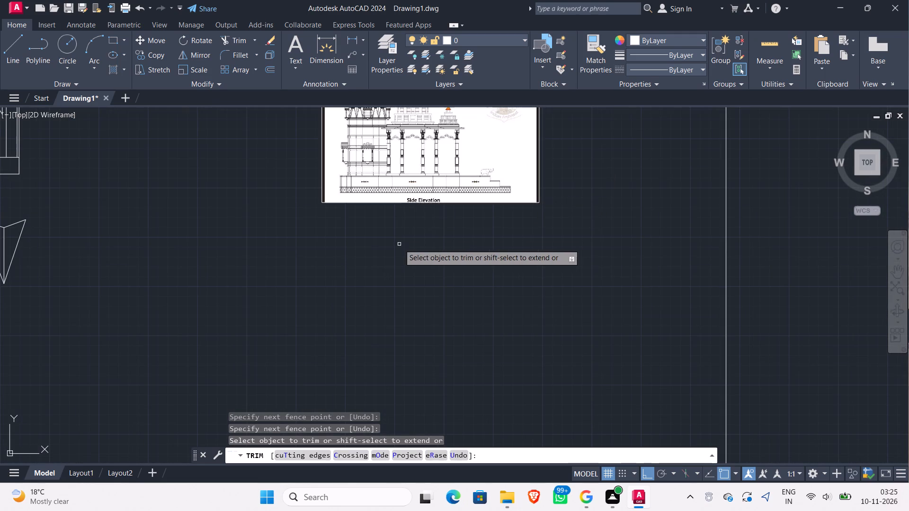
scroll(399, 244, down, 1)
middle_drag(296, 319, 378, 232)
scroll(368, 251, down, 1)
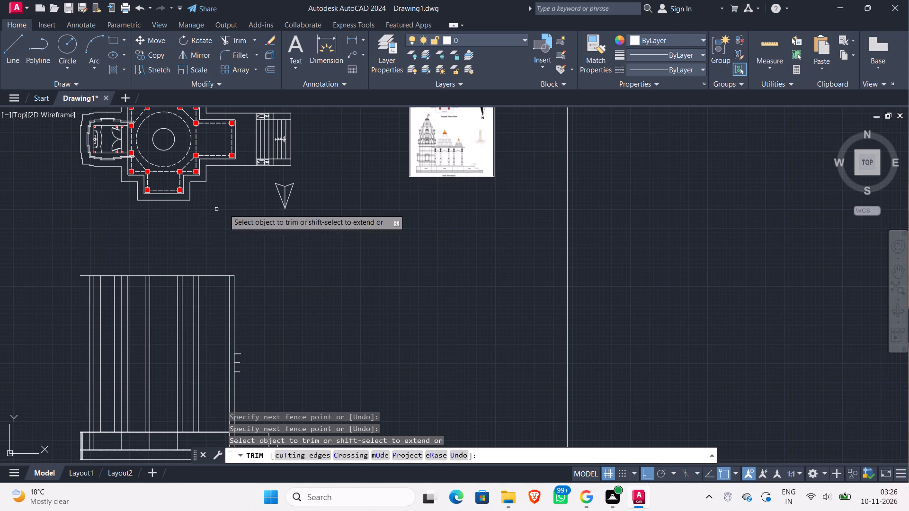
scroll(419, 177, up, 1)
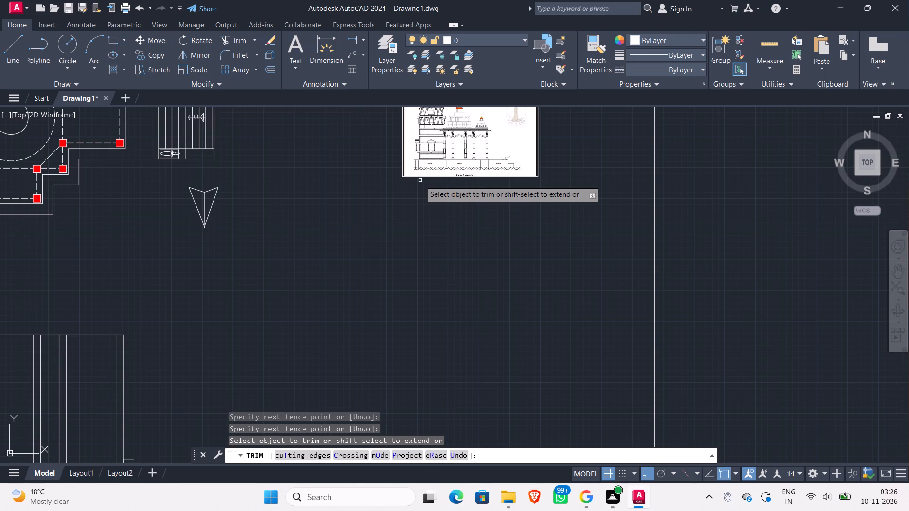
scroll(420, 183, down, 1)
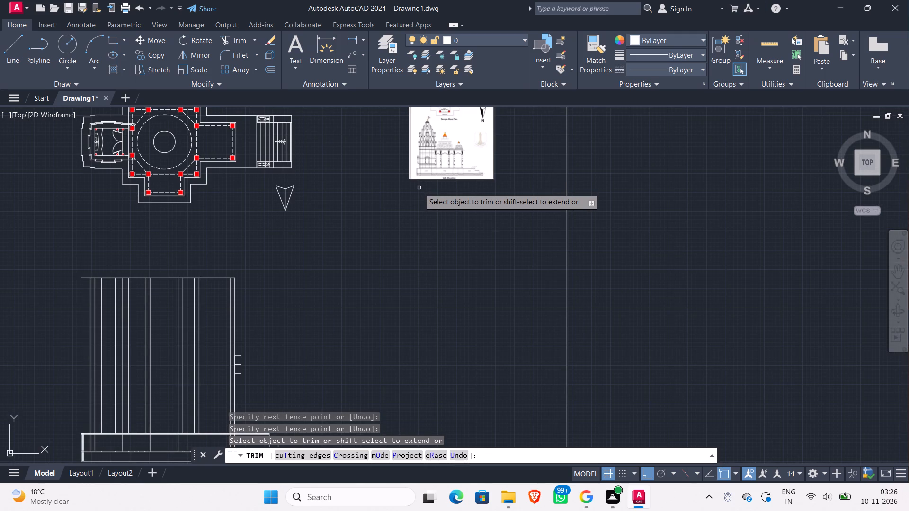
scroll(410, 182, up, 1)
scroll(411, 184, down, 1)
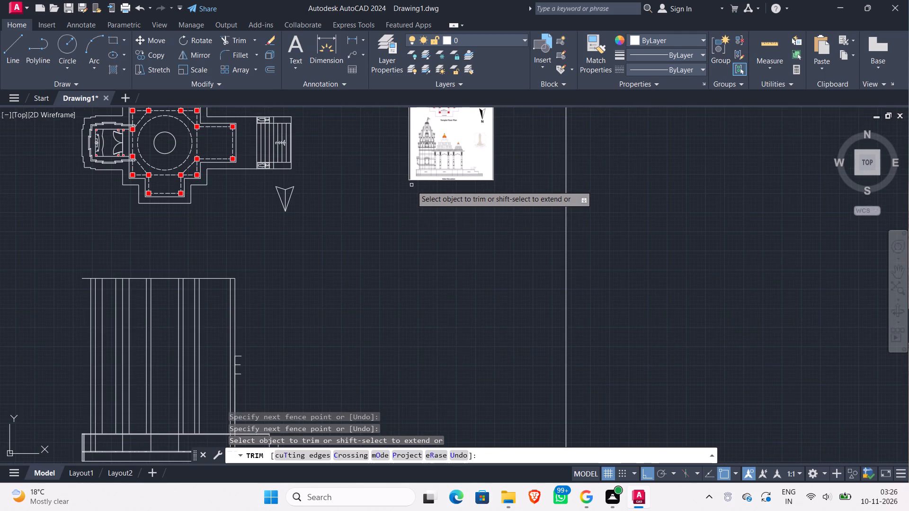
Undo the last trim of the closely spaced projection lines at the sanctum's outer rear end and end trimming.
key(ctrl+z)
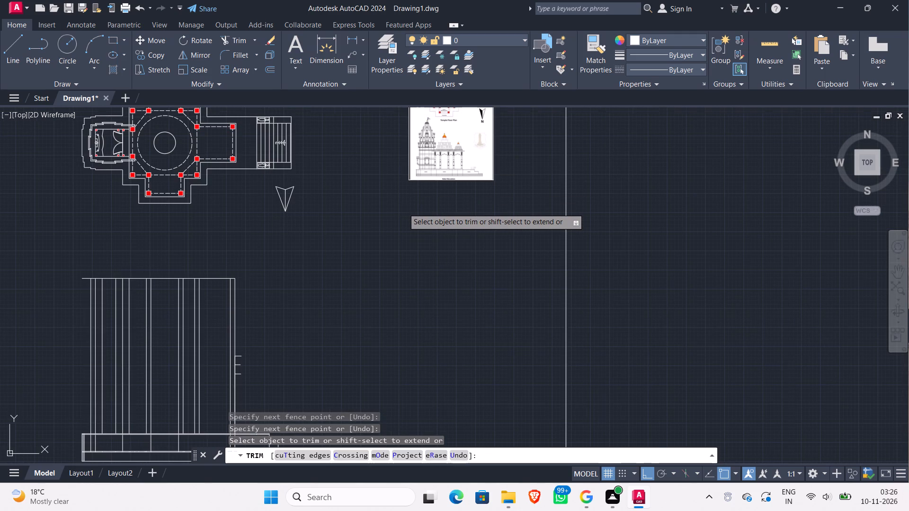
scroll(403, 208, down, 2)
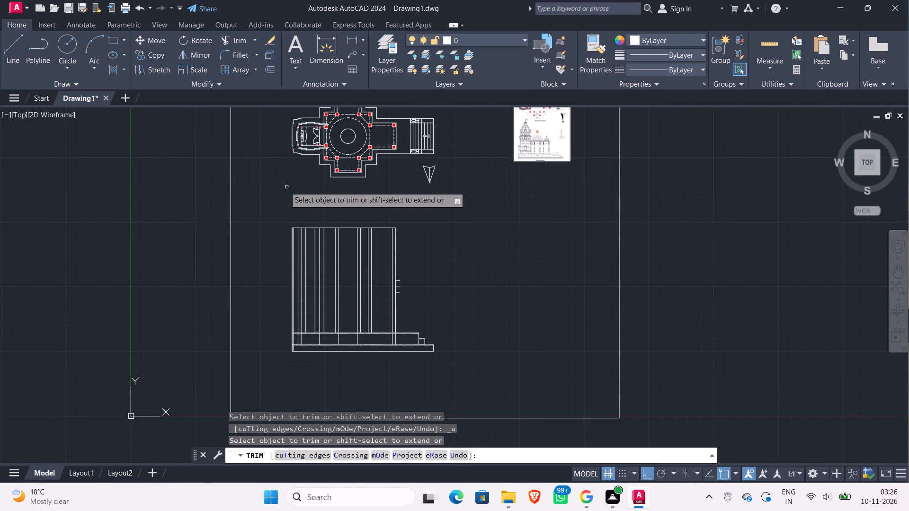
scroll(289, 171, up, 2)
scroll(292, 159, down, 1)
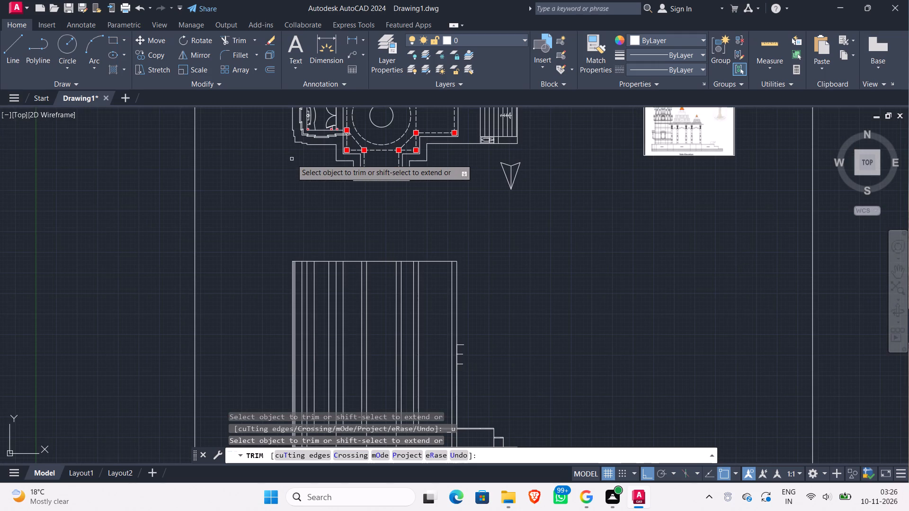
scroll(292, 160, down, 1)
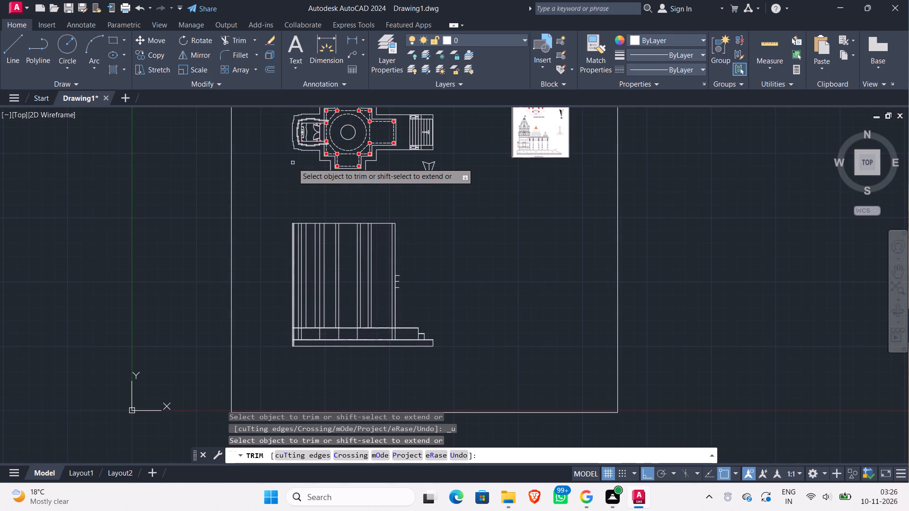
scroll(287, 186, up, 1)
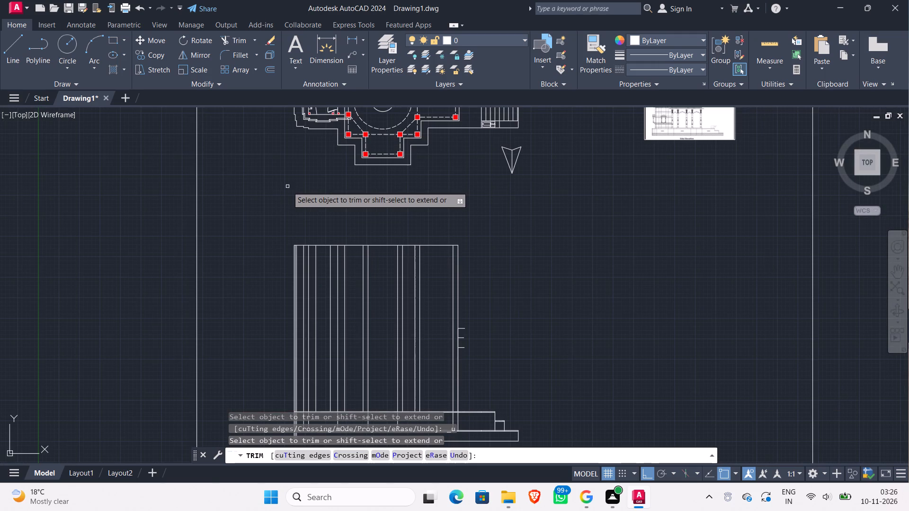
key(Escape)
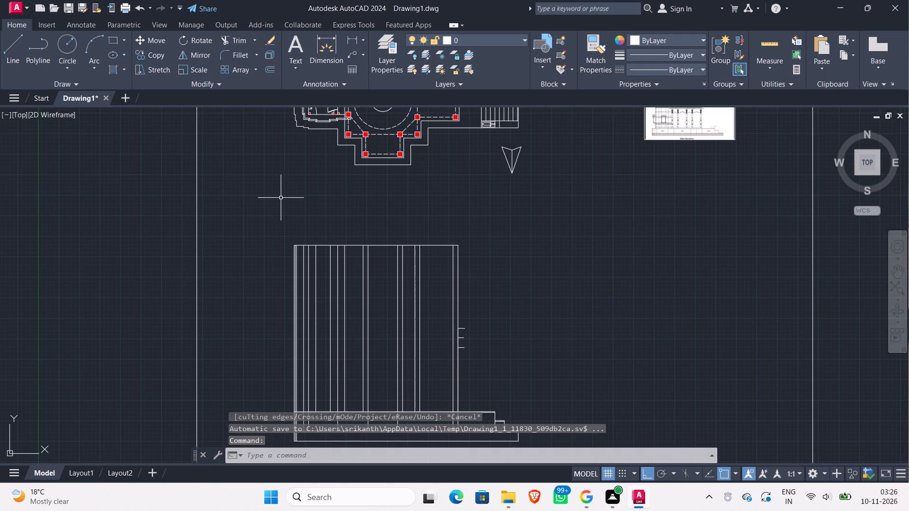
Draw three vertical construction lines through the stepped corners of the sanctum's outer rear end in the floor plan.
text(xl)
key(Return)
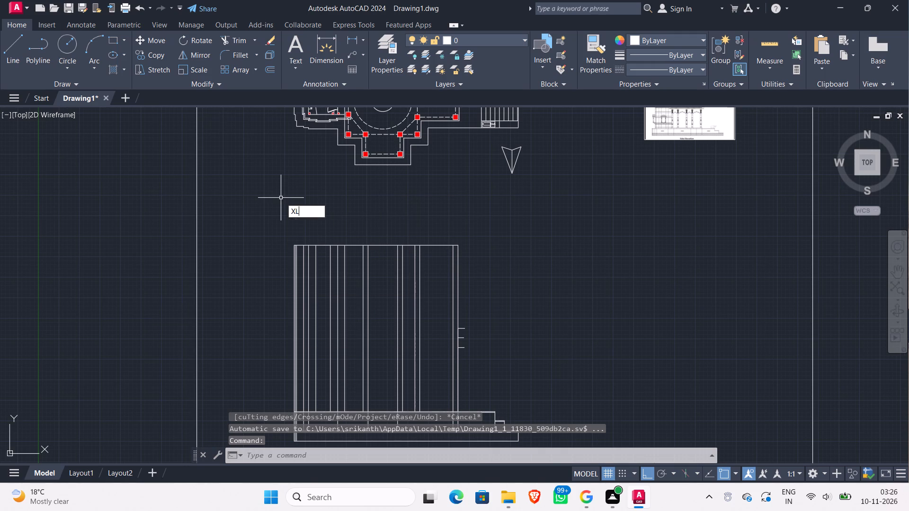
key(v)
key(Return)
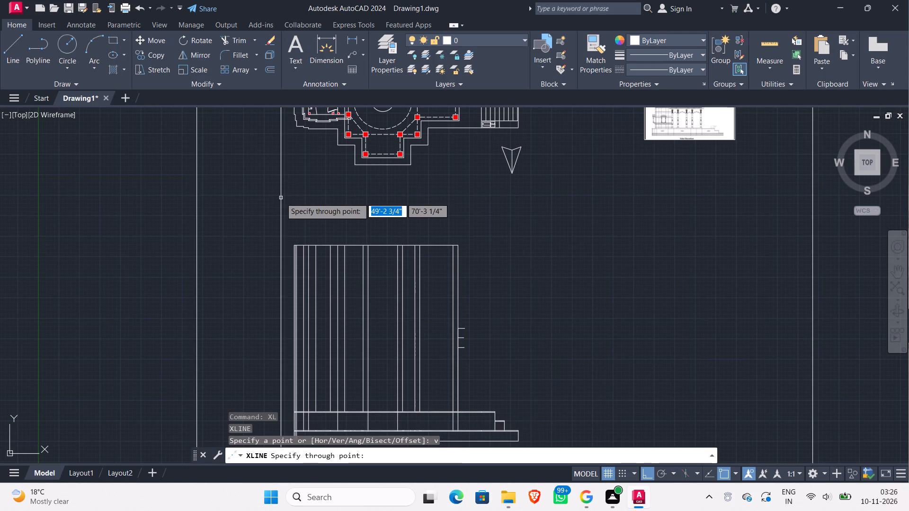
scroll(287, 138, up, 2)
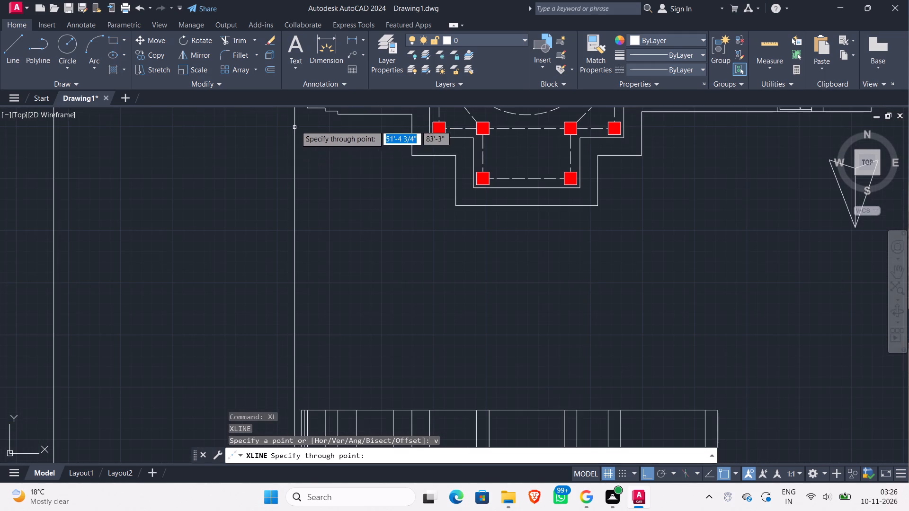
middle_drag(298, 121, 291, 171)
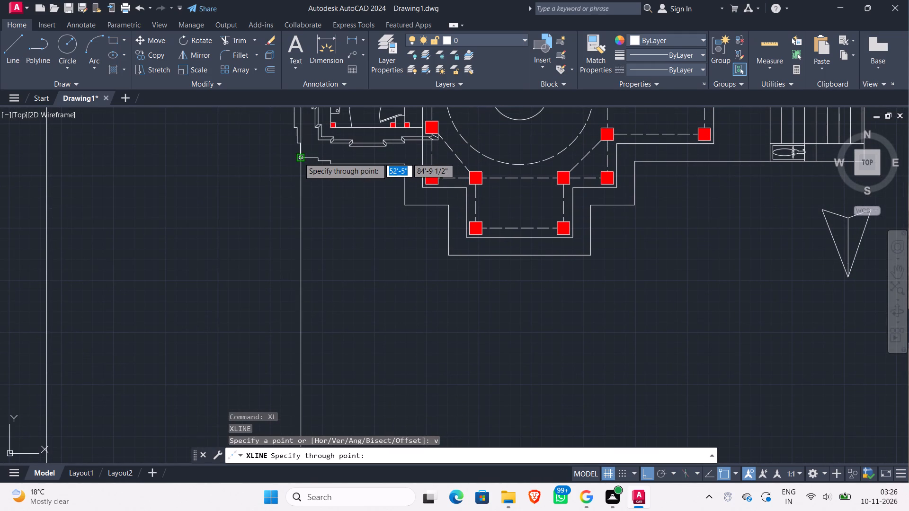
click(299, 158)
click(297, 141)
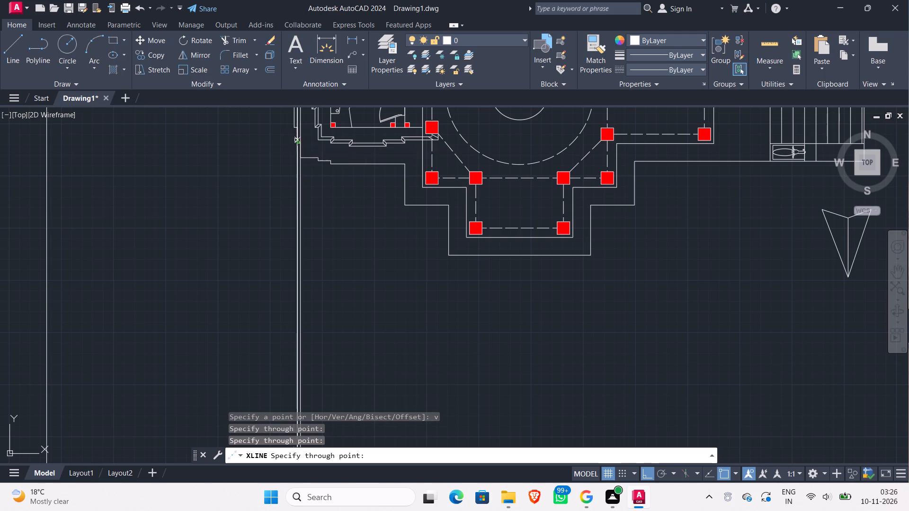
click(291, 127)
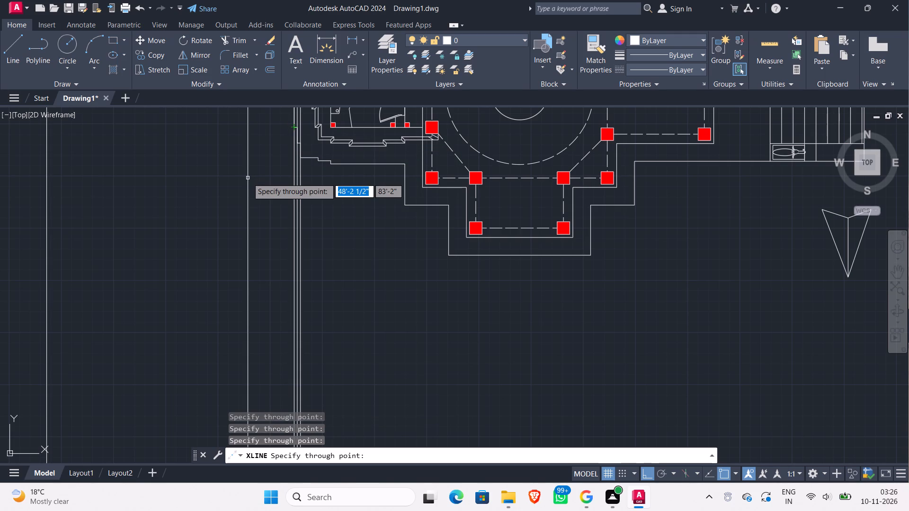
key(Escape)
Draw a short horizontal cutting line across the three construction lines, between the floor plan and the elevation.
scroll(248, 178, down, 3)
scroll(250, 260, up, 1)
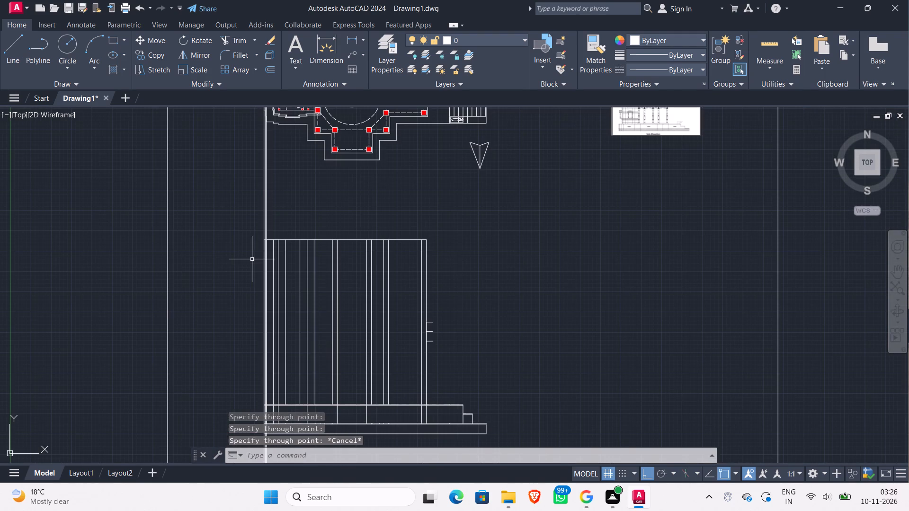
key(l)
key(Return)
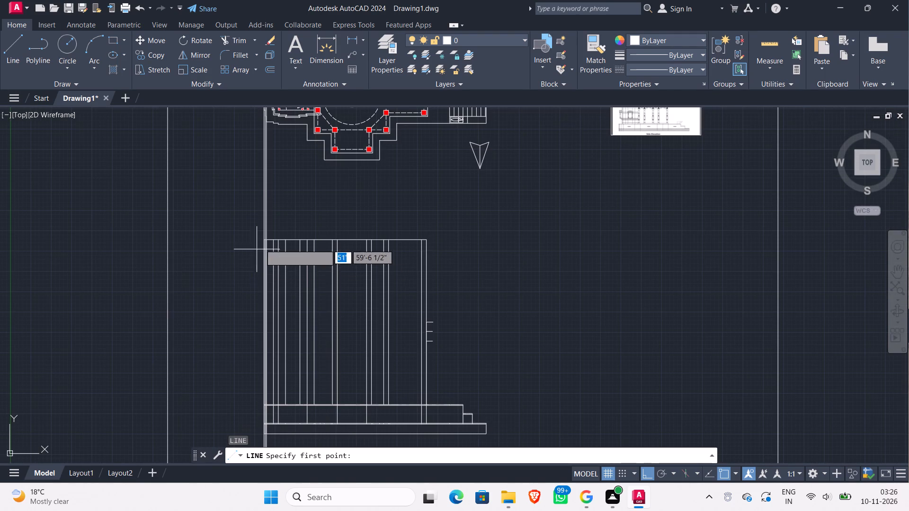
scroll(267, 233, up, 4)
scroll(274, 247, down, 2)
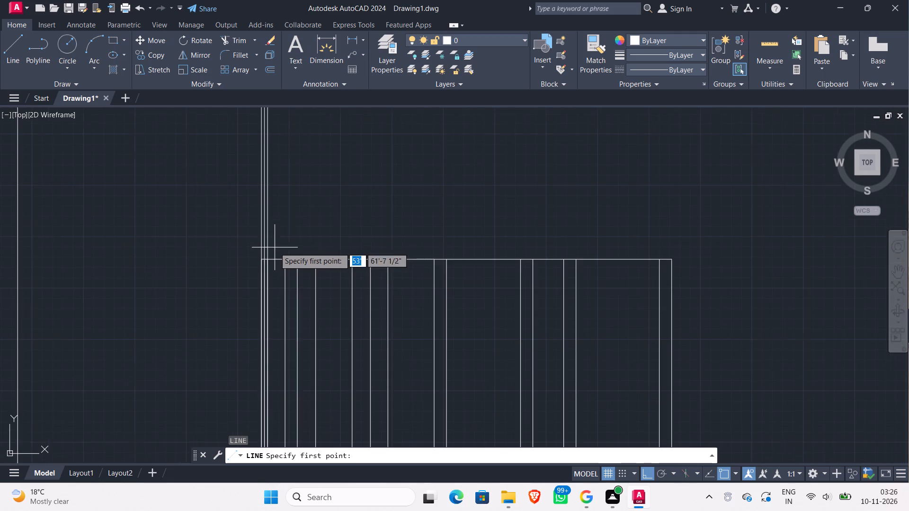
scroll(291, 230, down, 2)
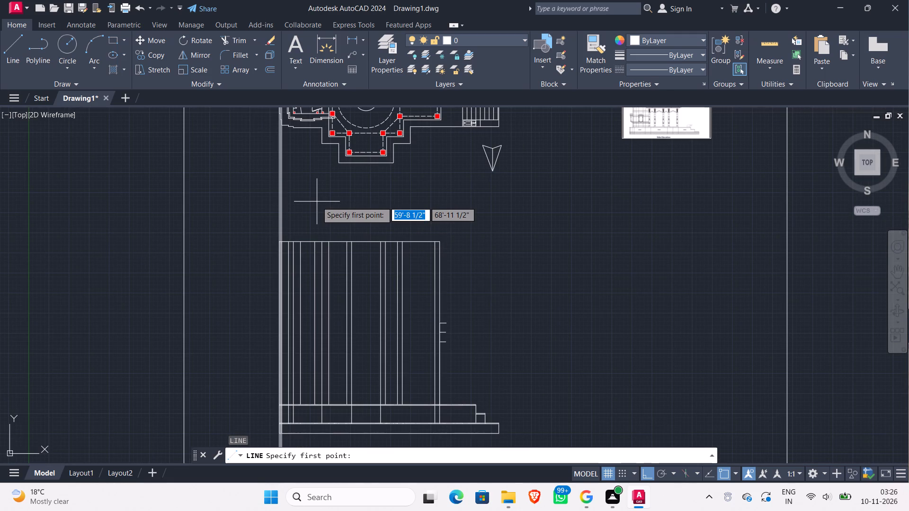
middle_drag(317, 202, 315, 273)
middle_drag(287, 231, 289, 330)
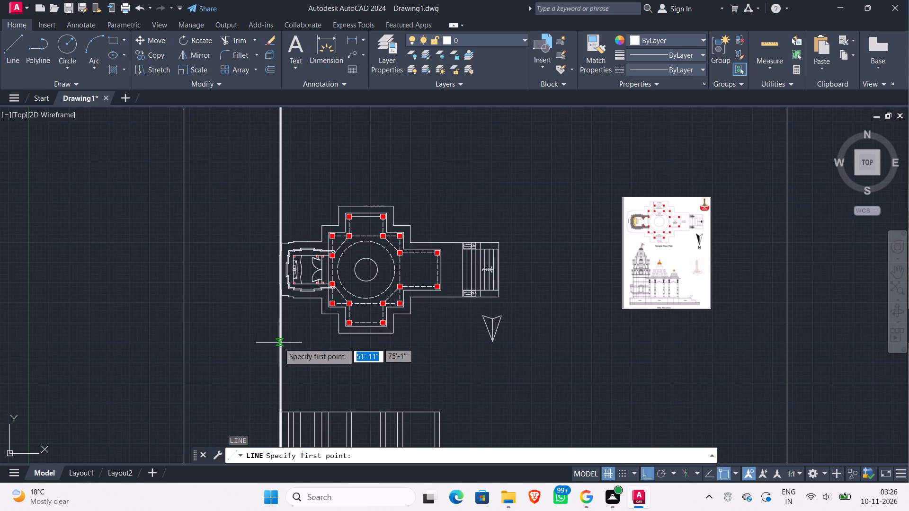
click(294, 349)
click(250, 349)
key(Escape)
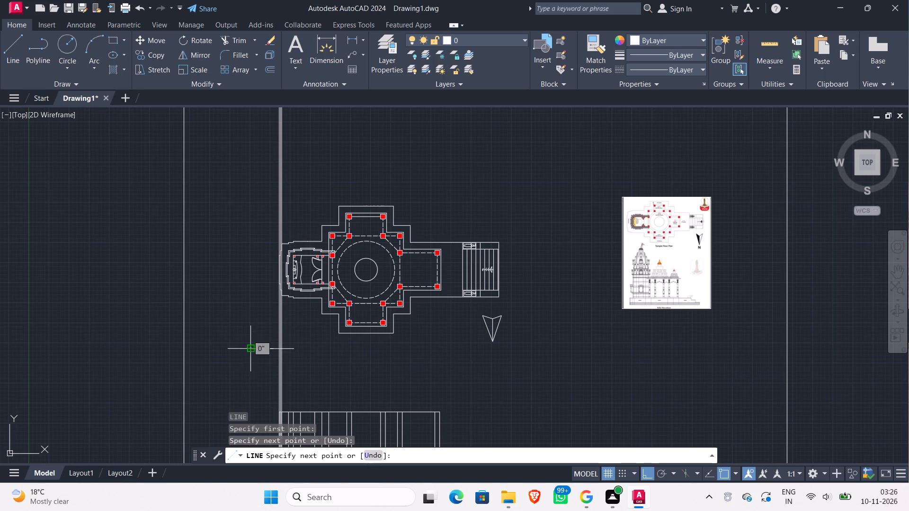
Trim the three construction lines between the short cutting line and the elevation's top line.
middle_drag(311, 387, 312, 351)
text(tr)
key(Return)
click(307, 351)
click(251, 346)
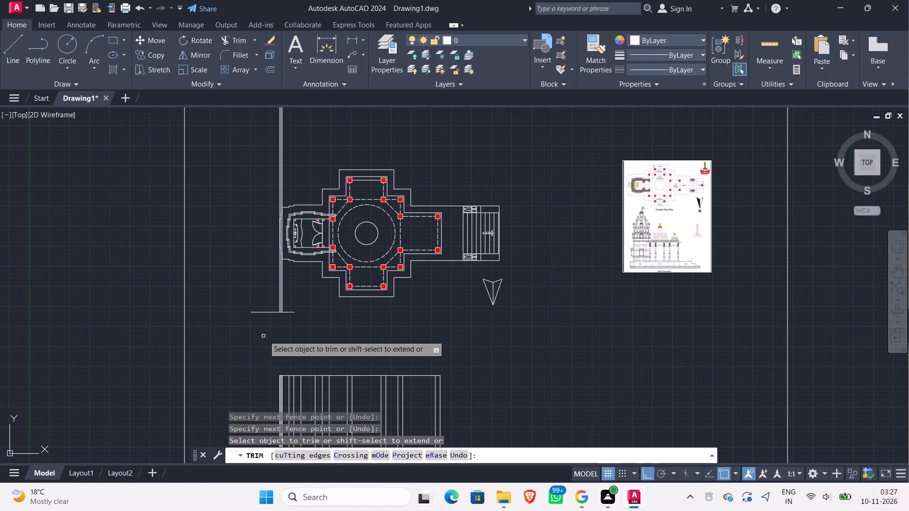
key(Escape)
Erase the leftover construction-line pieces running past the floor plan, along with the short horizontal cutting line.
click(299, 296)
click(251, 292)
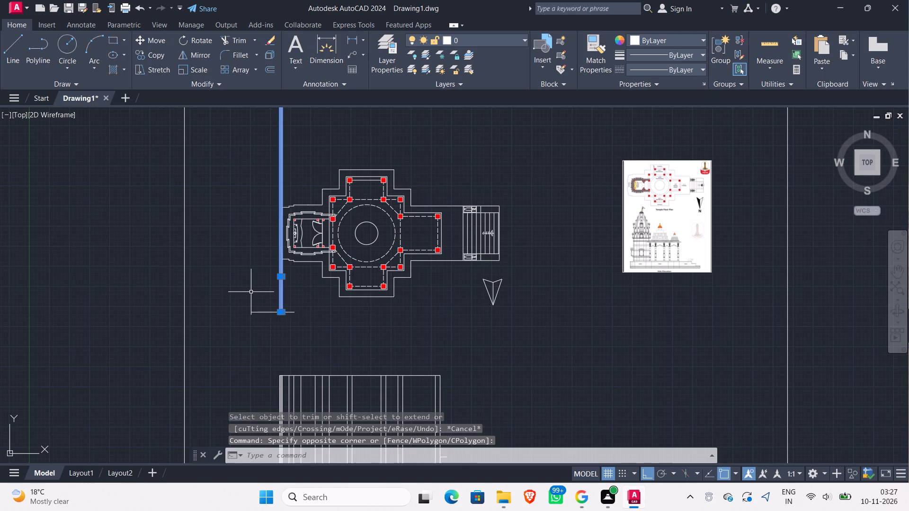
key(Delete)
click(282, 329)
click(264, 309)
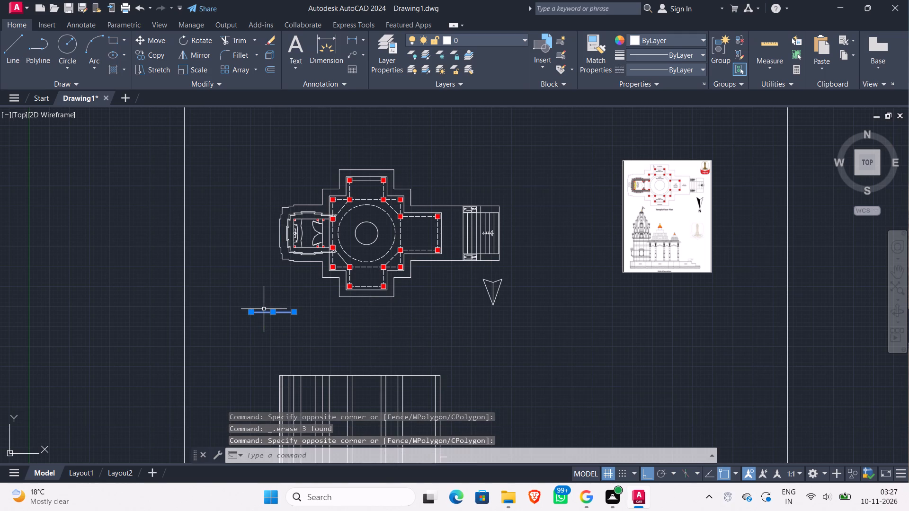
key(Delete)
Trim the three construction lines between the plinth's base and the lower edge of the drawing frame.
scroll(269, 309, down, 1)
middle_drag(269, 309, 274, 205)
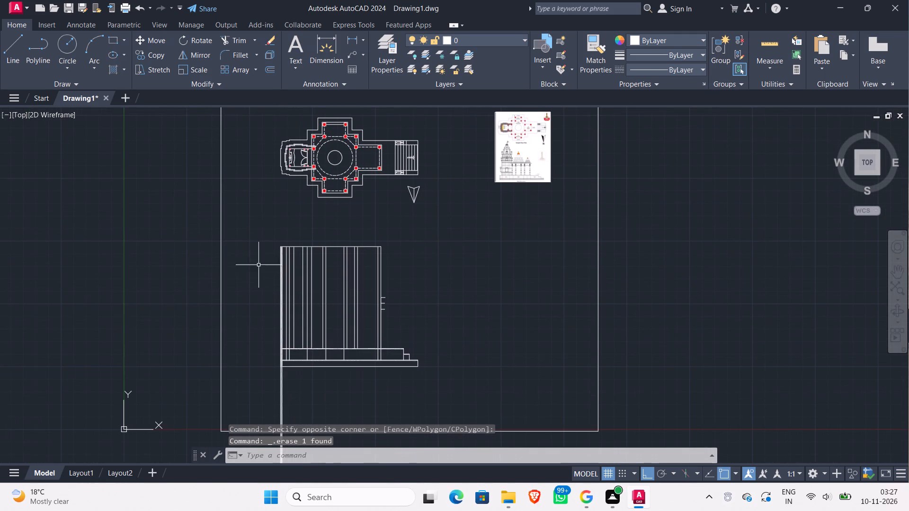
scroll(291, 379, up, 1)
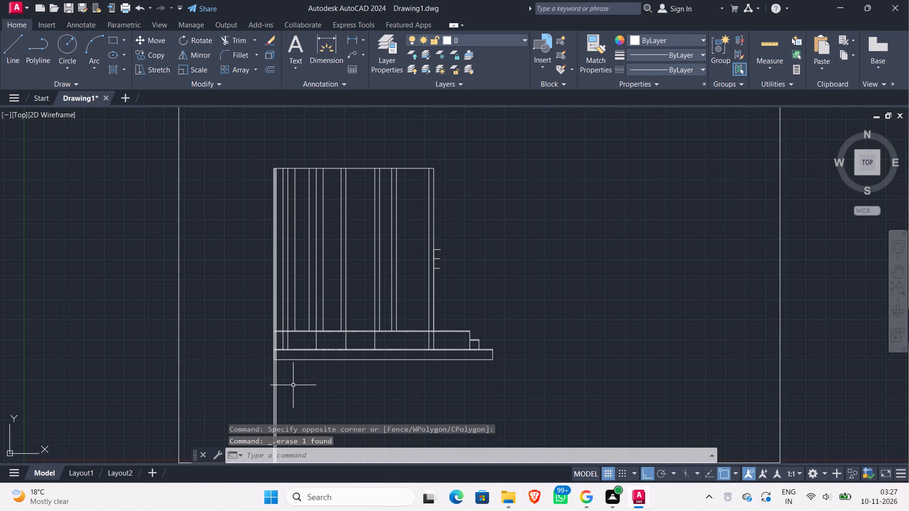
text(tr)
key(Return)
key(Return)
click(295, 387)
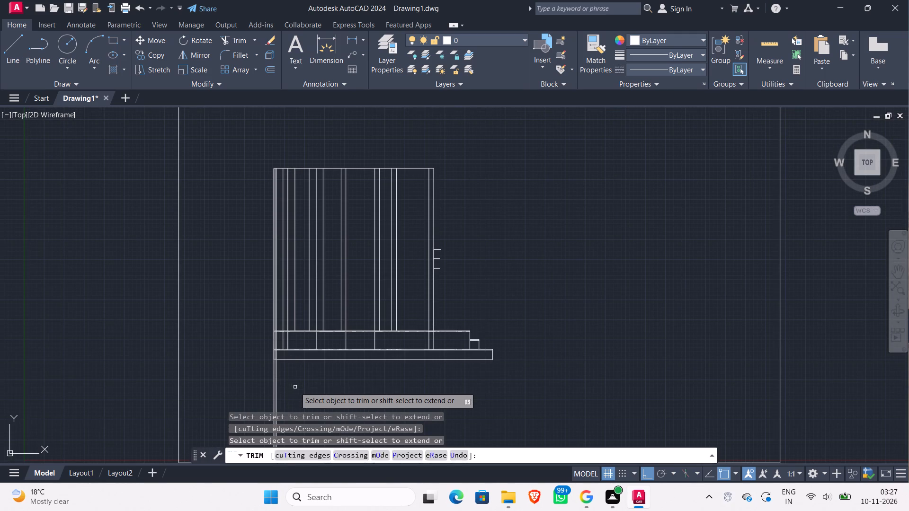
click(256, 384)
key(Escape)
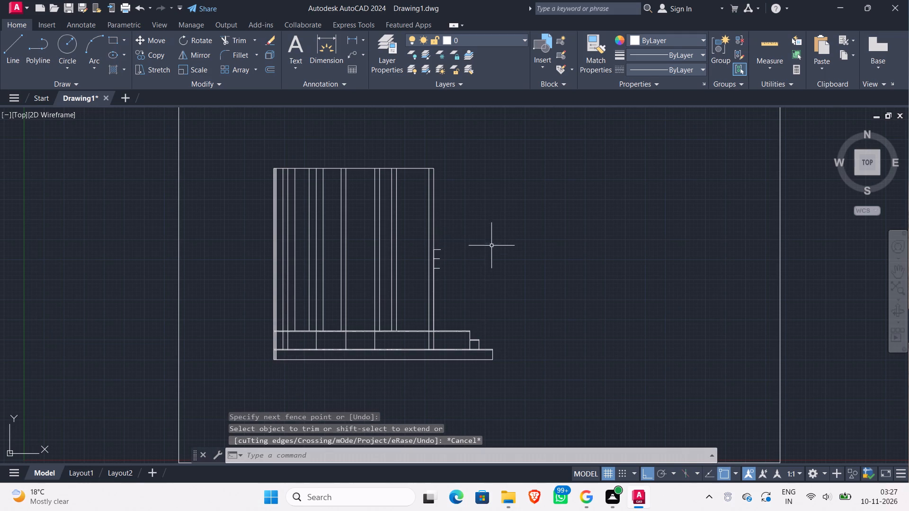
Examine the plinth lines, column bases and steps in the reference side elevation against the drafted elevation.
scroll(454, 283, up, 2)
scroll(452, 280, down, 2)
middle_drag(452, 280, 461, 364)
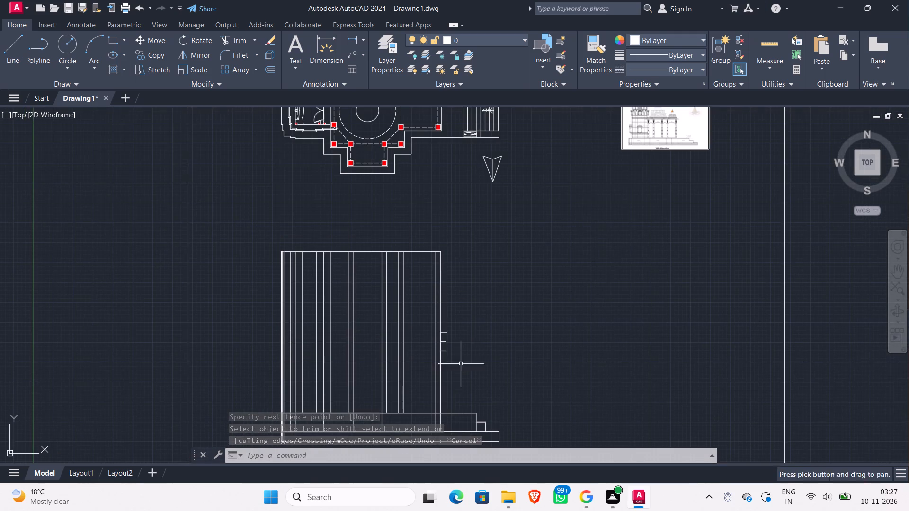
middle_drag(430, 198, 430, 231)
scroll(430, 221, down, 1)
scroll(579, 171, up, 1)
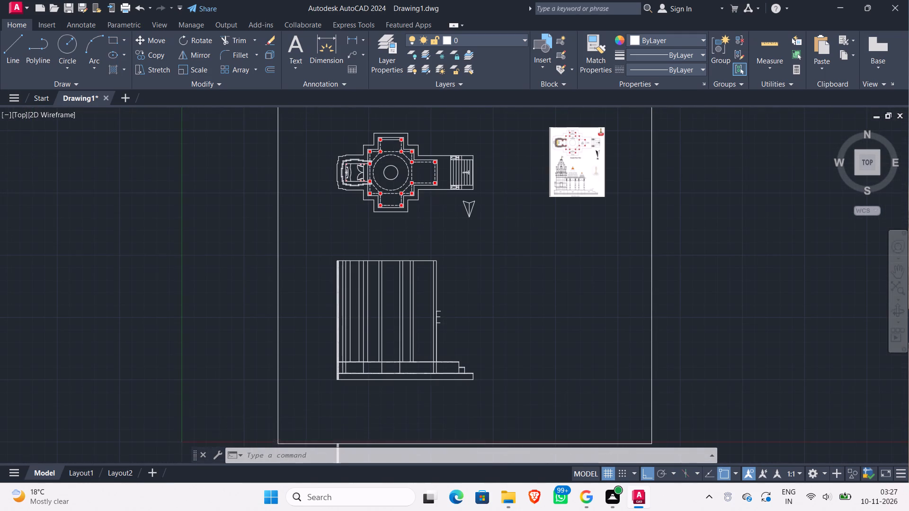
scroll(579, 171, up, 1)
scroll(589, 220, up, 5)
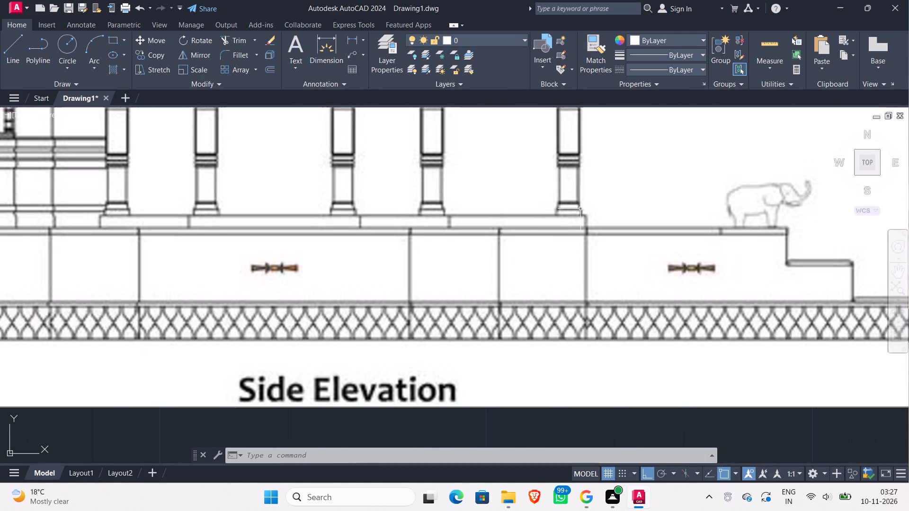
scroll(580, 209, down, 1)
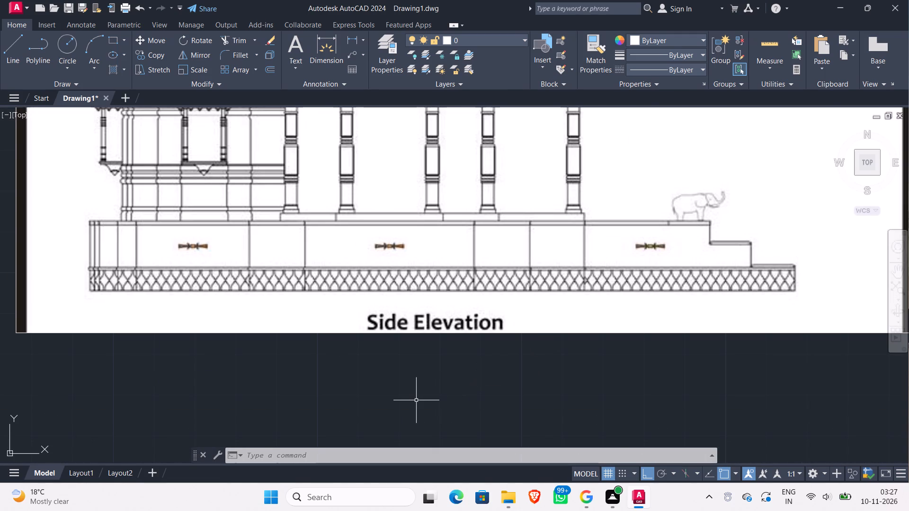
Examine the plinth top and the raised platform under the columns in the reference side elevation.
middle_drag(414, 401, 595, 293)
middle_drag(590, 304, 589, 383)
middle_drag(573, 392, 588, 366)
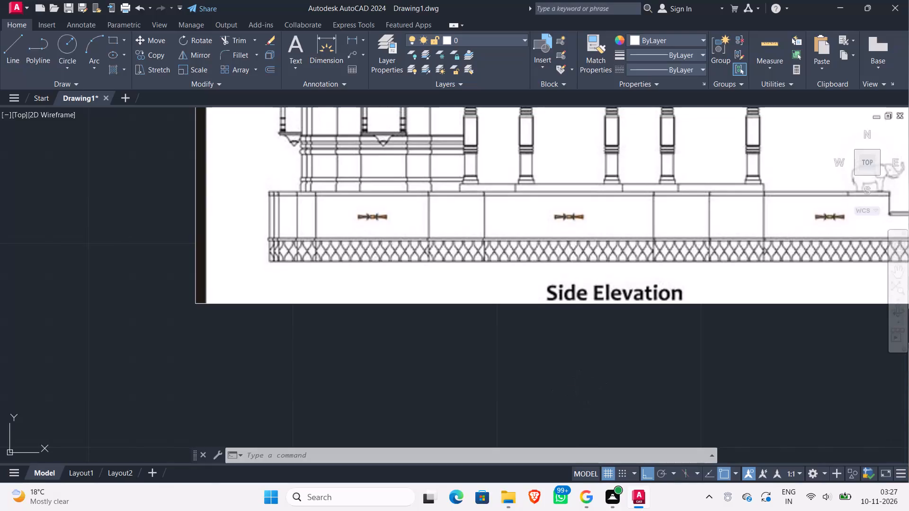
middle_drag(588, 366, 635, 267)
scroll(627, 266, down, 2)
scroll(517, 361, down, 1)
middle_drag(517, 361, 525, 326)
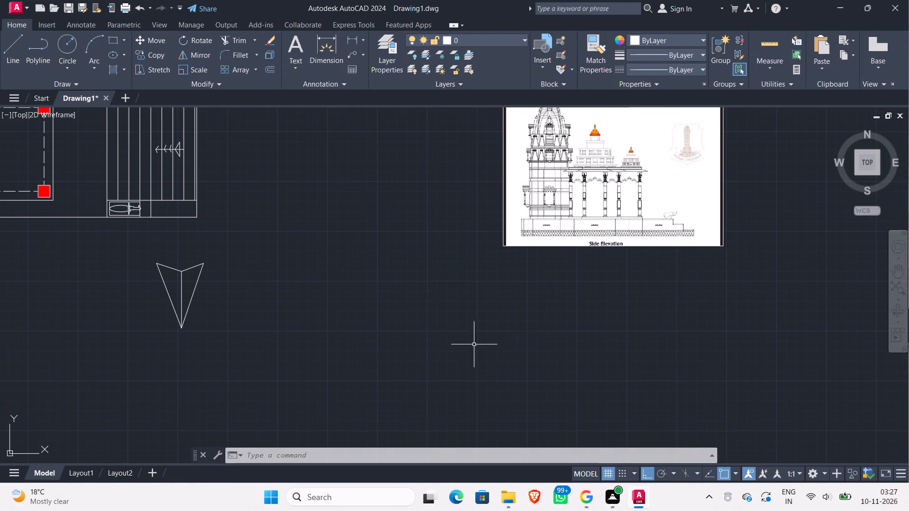
middle_drag(453, 355, 526, 221)
middle_drag(526, 223, 381, 395)
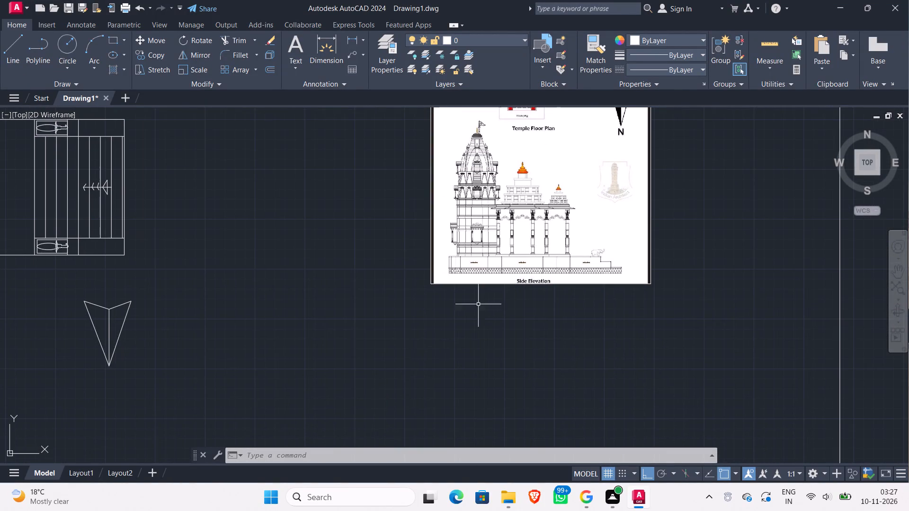
scroll(586, 233, up, 3)
scroll(442, 335, down, 1)
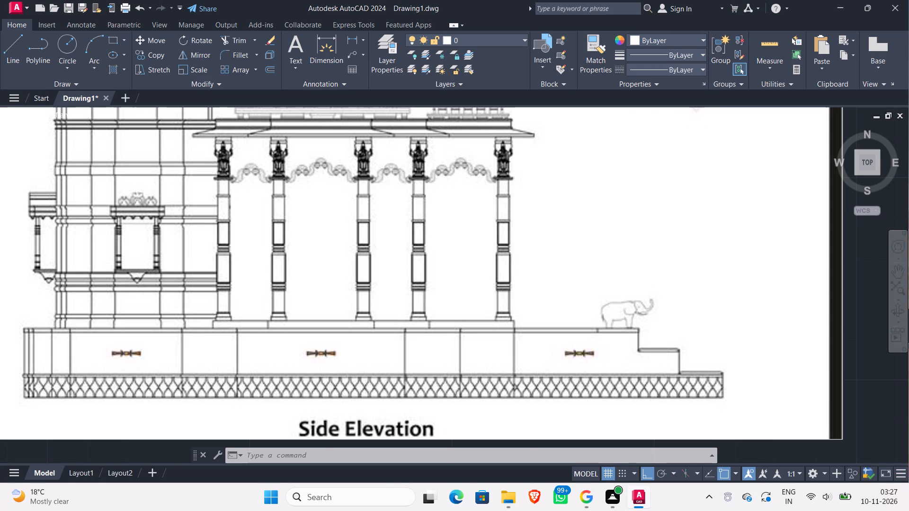
scroll(442, 335, down, 3)
middle_drag(388, 371, 503, 245)
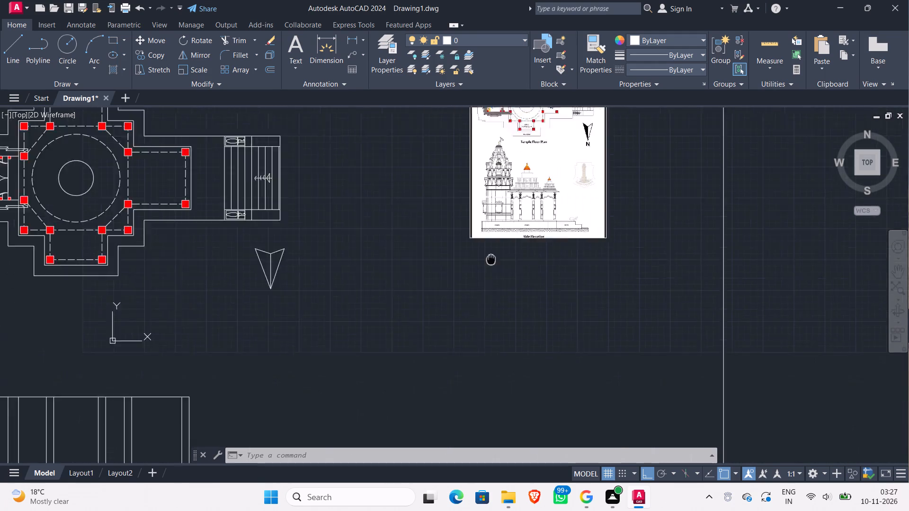
middle_drag(503, 245, 528, 218)
scroll(587, 179, up, 1)
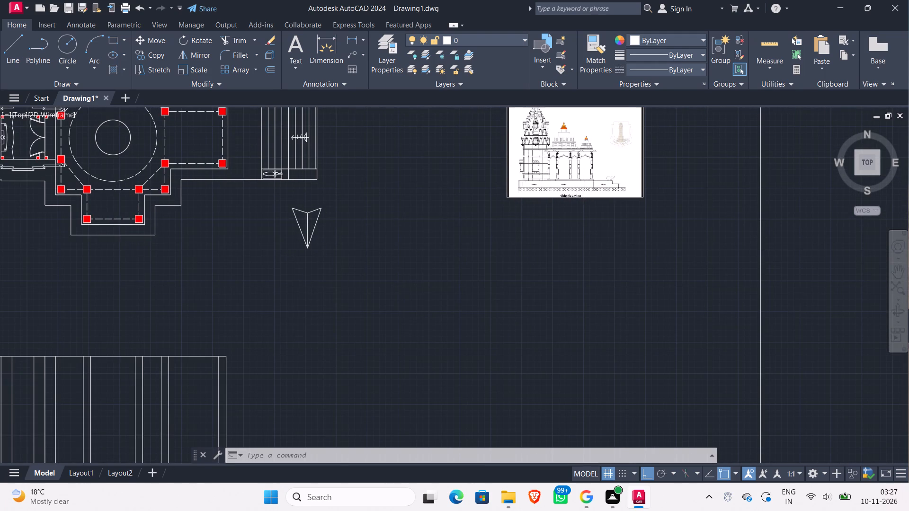
scroll(587, 178, up, 2)
scroll(601, 173, down, 3)
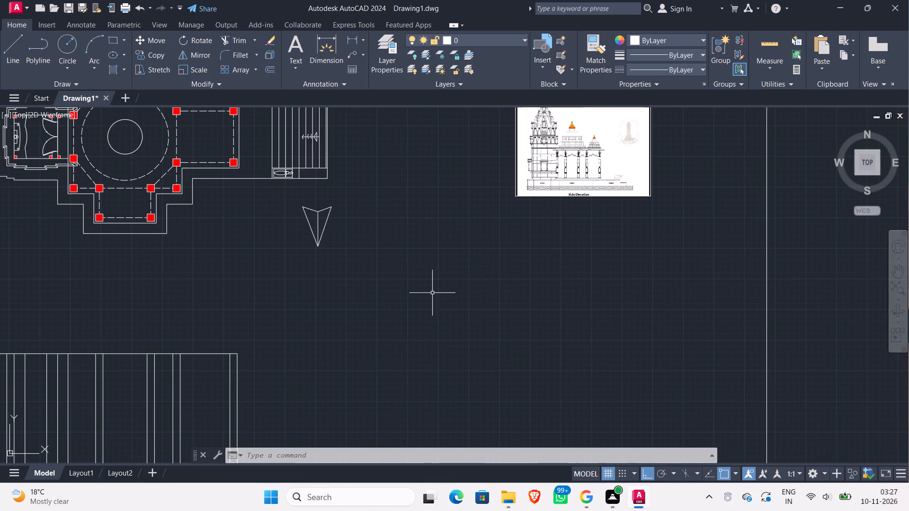
Draw a line 5" up from the plinth's top at the foremost full-height vertical, continuing horizontally to the elevation's rear edge.
middle_drag(427, 296, 457, 125)
middle_drag(369, 331, 392, 267)
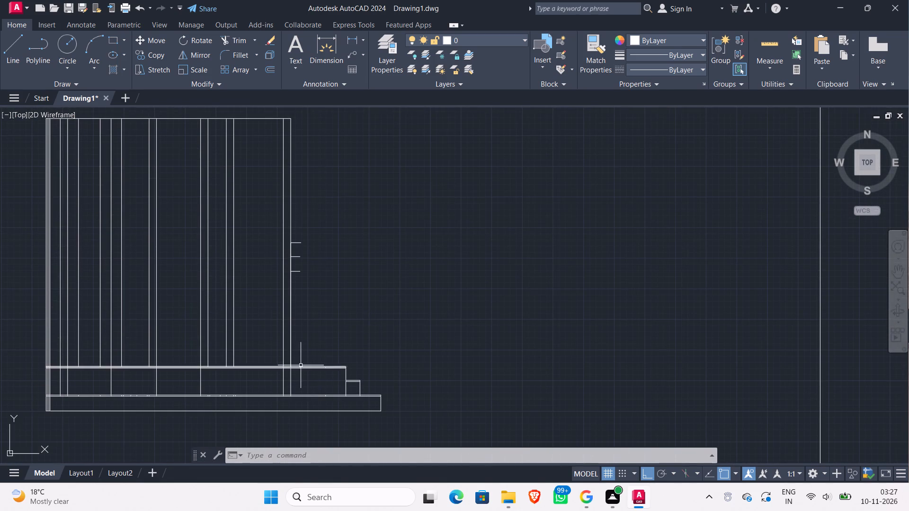
scroll(297, 356, down, 2)
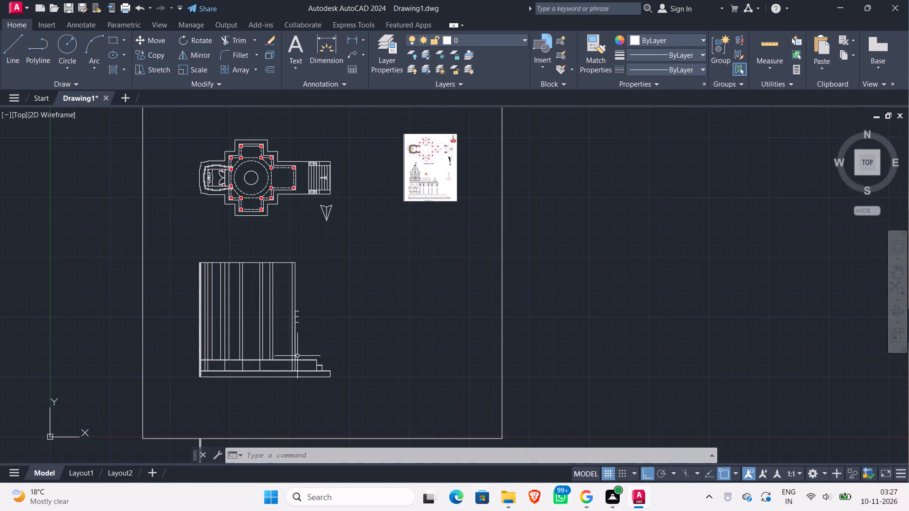
scroll(297, 356, up, 4)
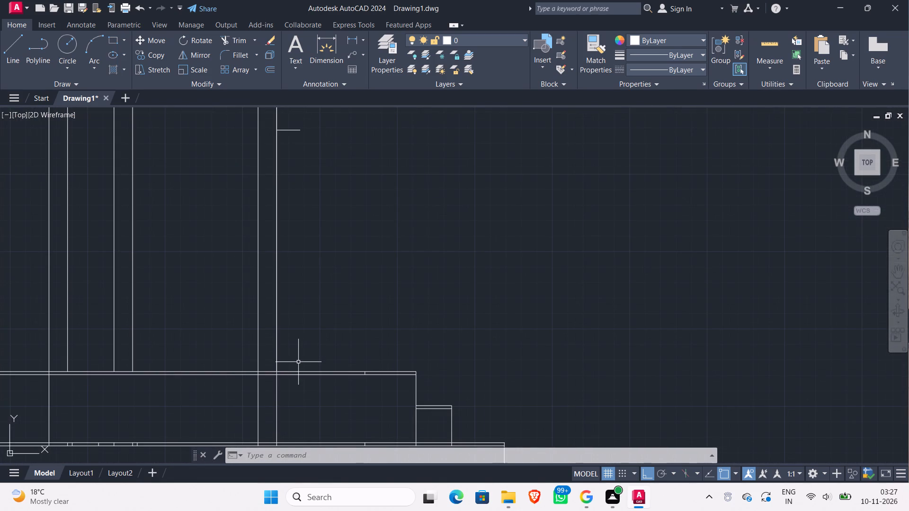
key(l)
key(Return)
scroll(271, 375, up, 2)
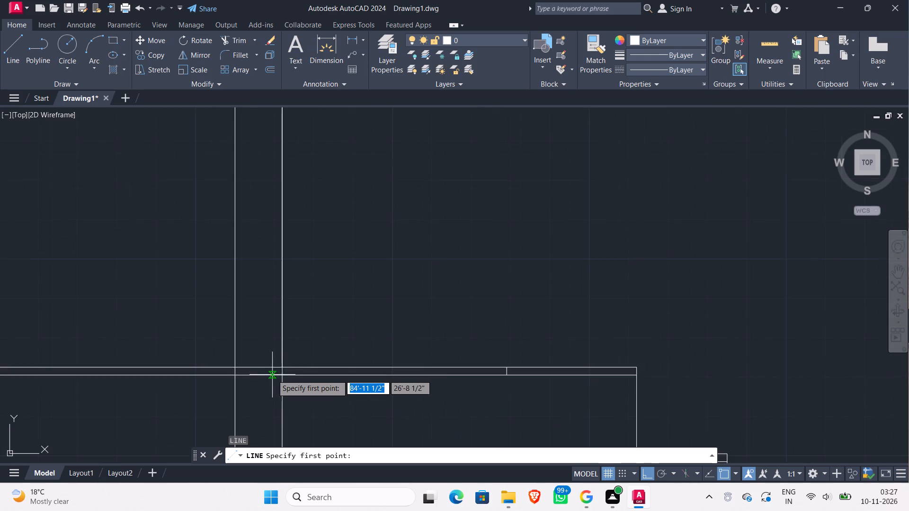
click(282, 367)
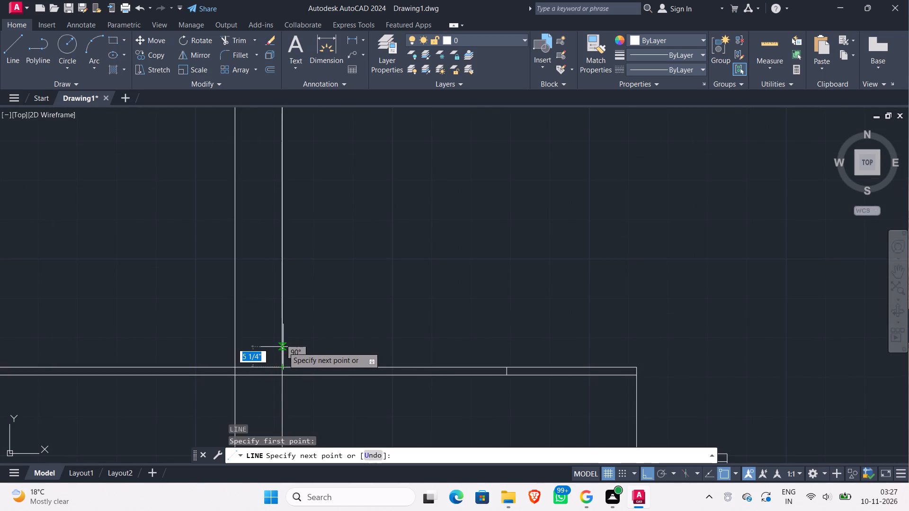
key(5)
key(shift+quotedbl)
key(Return)
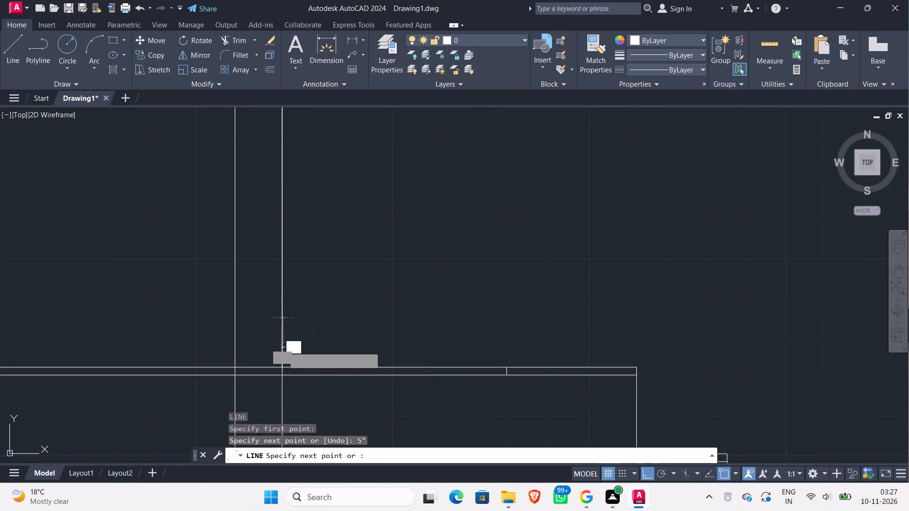
middle_drag(123, 327, 300, 319)
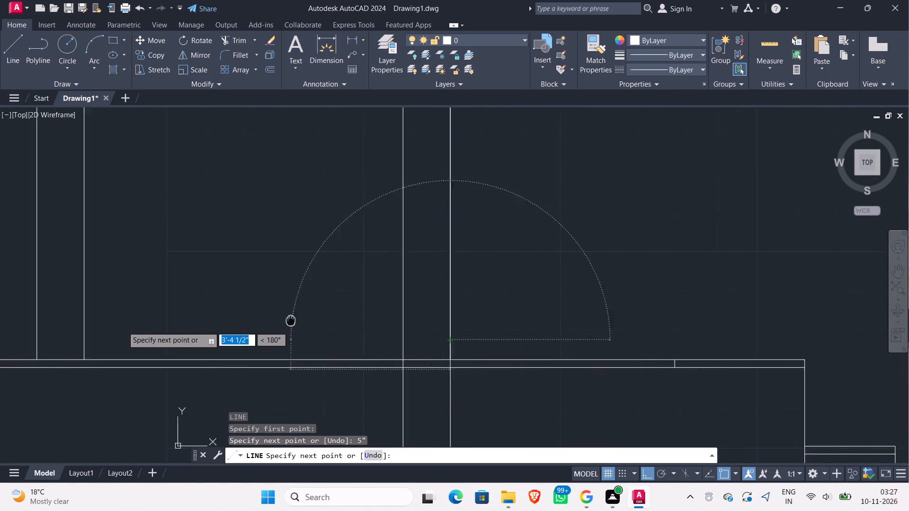
middle_drag(300, 319, 492, 319)
scroll(463, 328, down, 3)
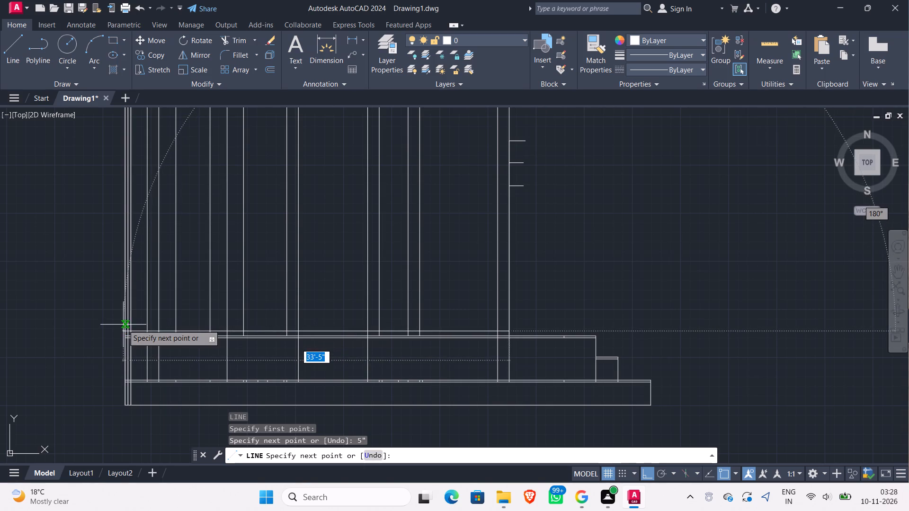
scroll(123, 324, up, 3)
click(127, 352)
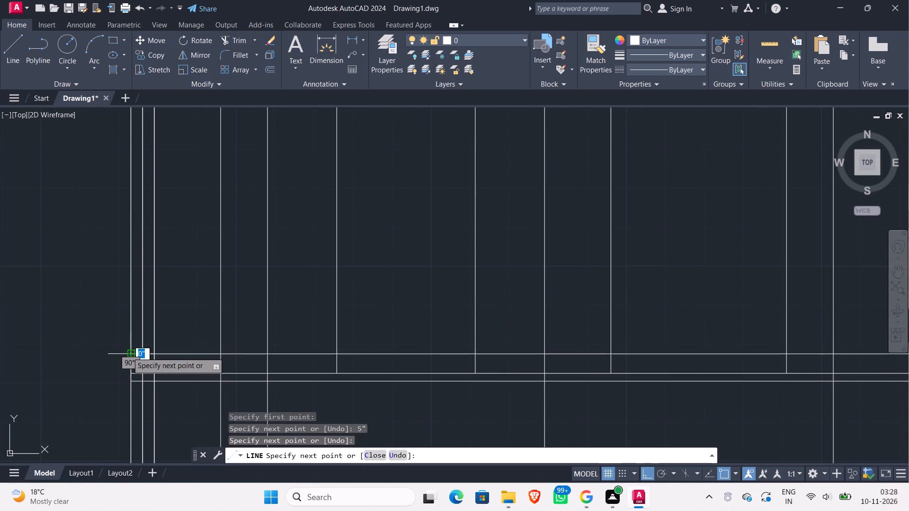
key(Escape)
Examine the column bases and platform in the reference side elevation against the drafted platform line.
scroll(267, 330, down, 2)
scroll(415, 286, down, 2)
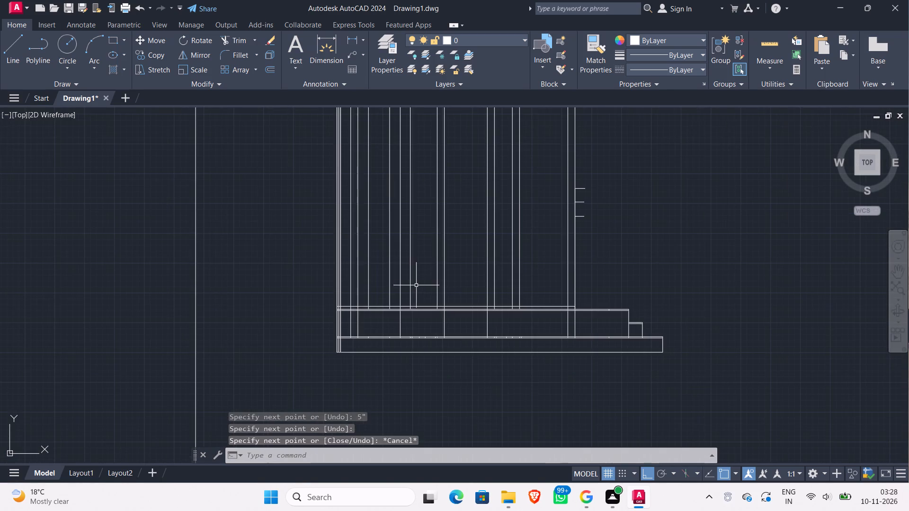
middle_drag(416, 285, 284, 295)
middle_drag(494, 293, 385, 306)
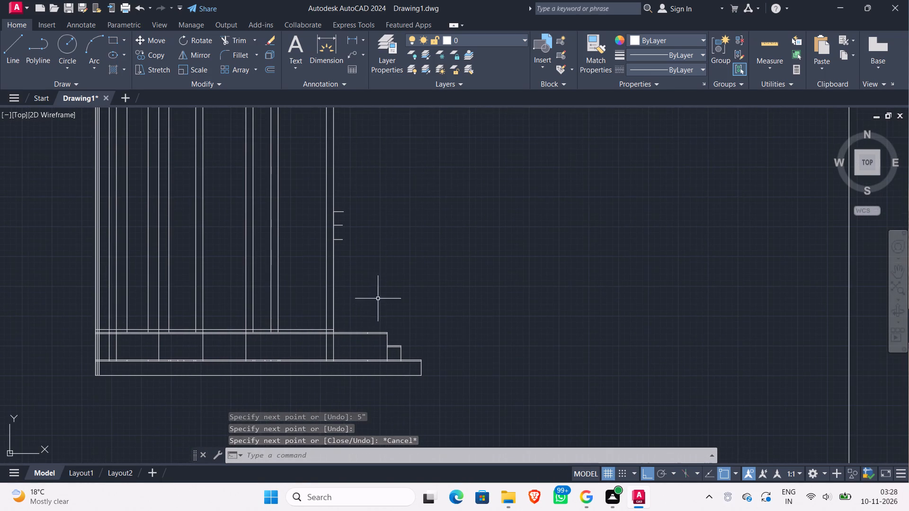
scroll(356, 289, down, 1)
middle_drag(356, 289, 103, 326)
scroll(112, 320, down, 1)
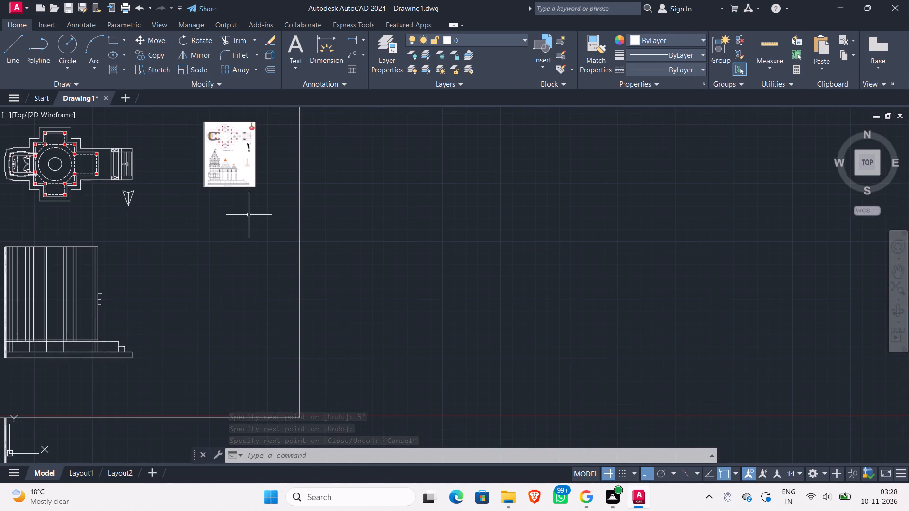
scroll(227, 189, up, 3)
middle_drag(251, 161, 270, 194)
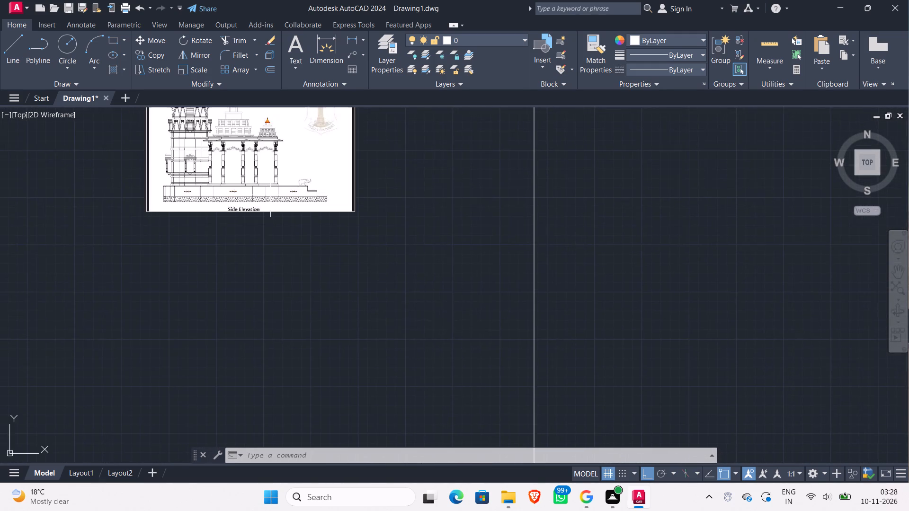
scroll(271, 189, up, 2)
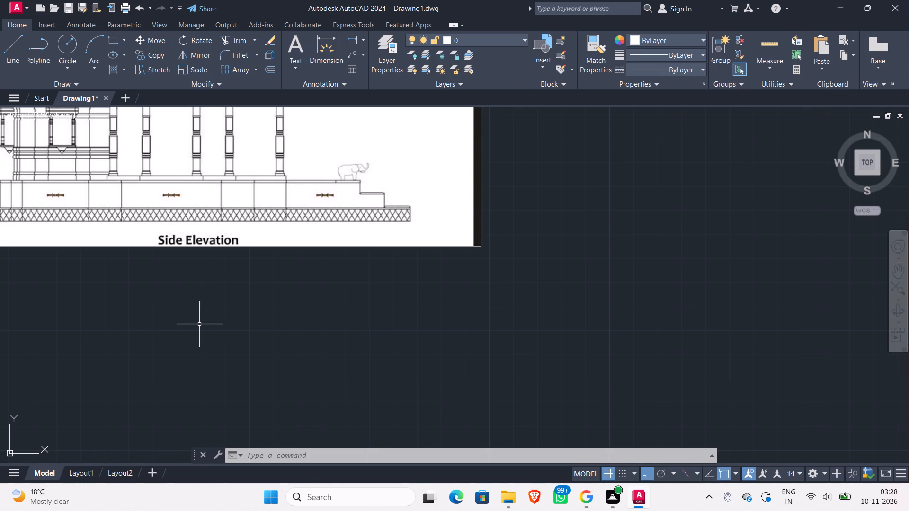
middle_drag(199, 324, 347, 278)
scroll(344, 279, down, 3)
middle_drag(294, 326, 363, 254)
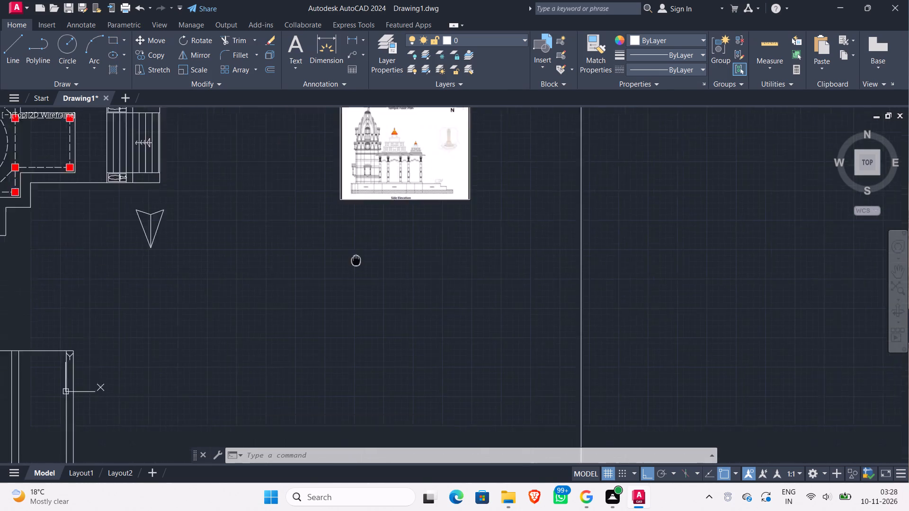
middle_drag(363, 254, 391, 231)
scroll(259, 361, down, 2)
middle_drag(257, 364, 290, 299)
scroll(236, 375, up, 2)
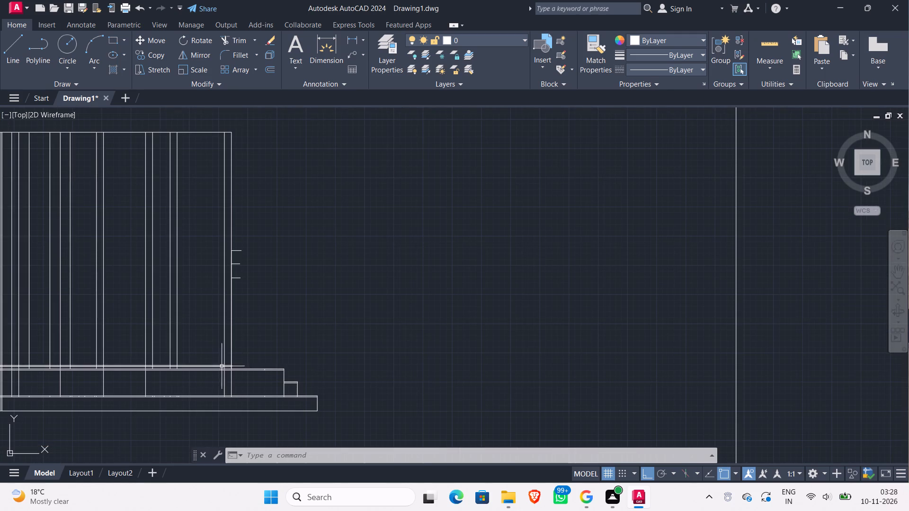
middle_drag(189, 357, 221, 344)
scroll(221, 344, up, 1)
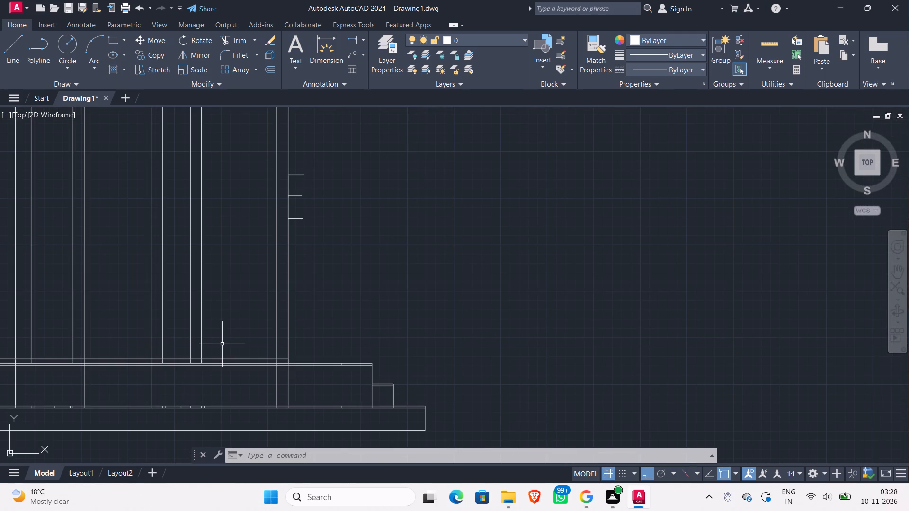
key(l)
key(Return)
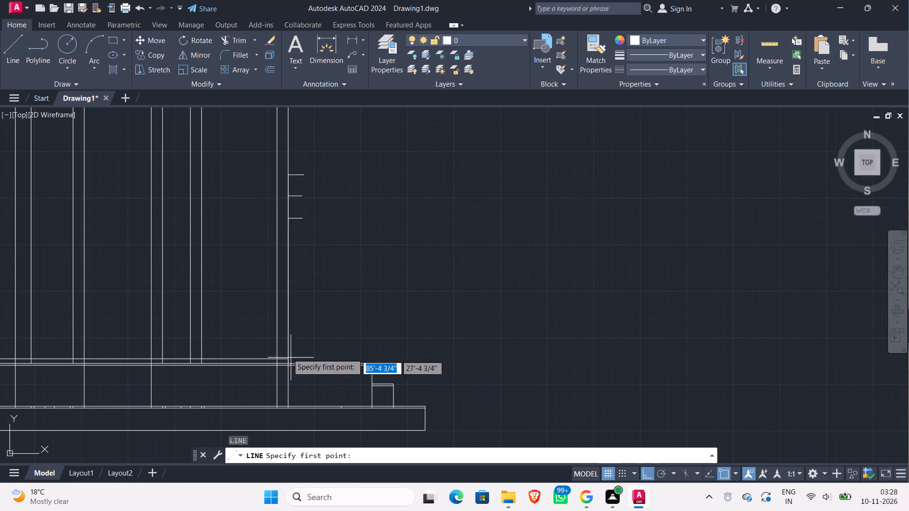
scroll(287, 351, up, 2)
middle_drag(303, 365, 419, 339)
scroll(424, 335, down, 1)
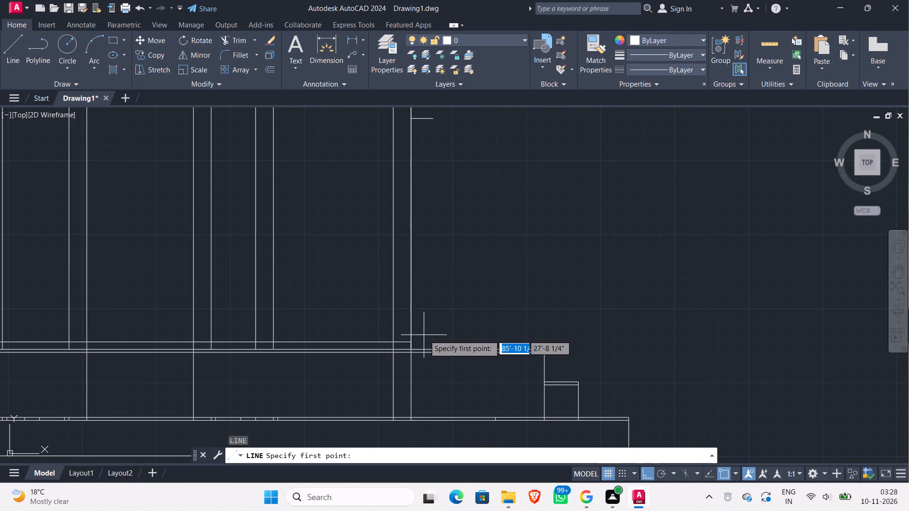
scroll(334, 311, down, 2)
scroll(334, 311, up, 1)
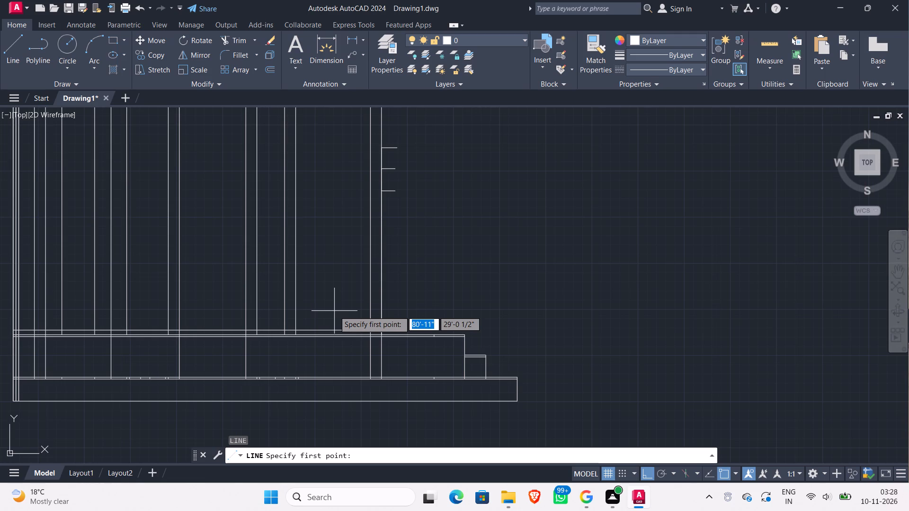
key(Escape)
Offset the horizontal platform line above the plinth upward by 2", and offset that copy another 2" upward.
scroll(338, 315, up, 1)
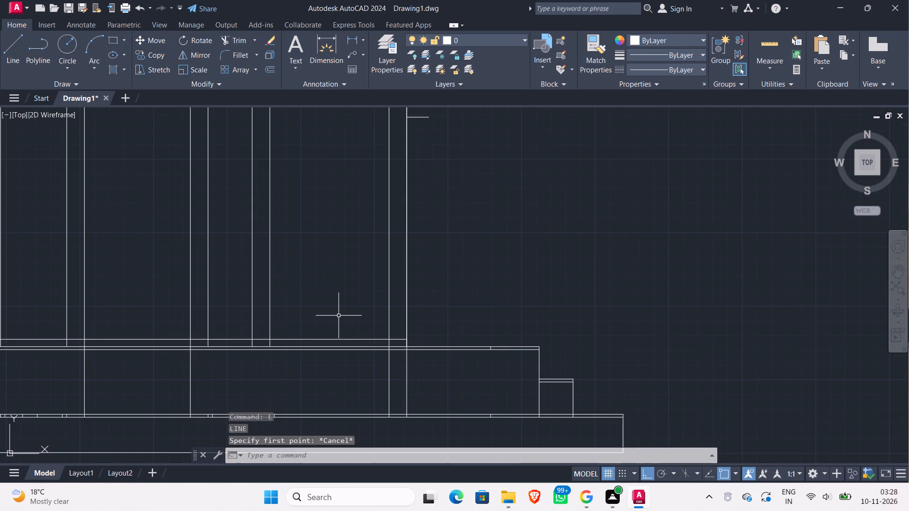
key(o)
key(Return)
key(Return)
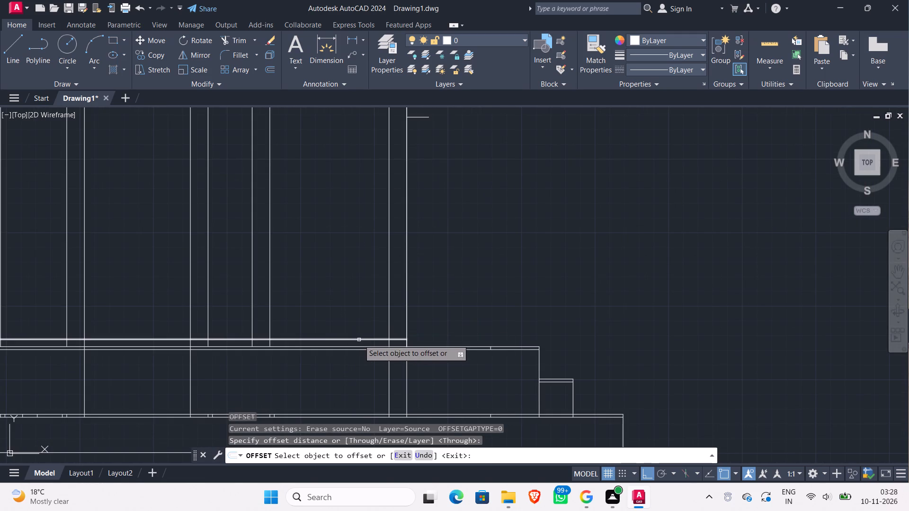
click(359, 340)
text(2")
key(Return)
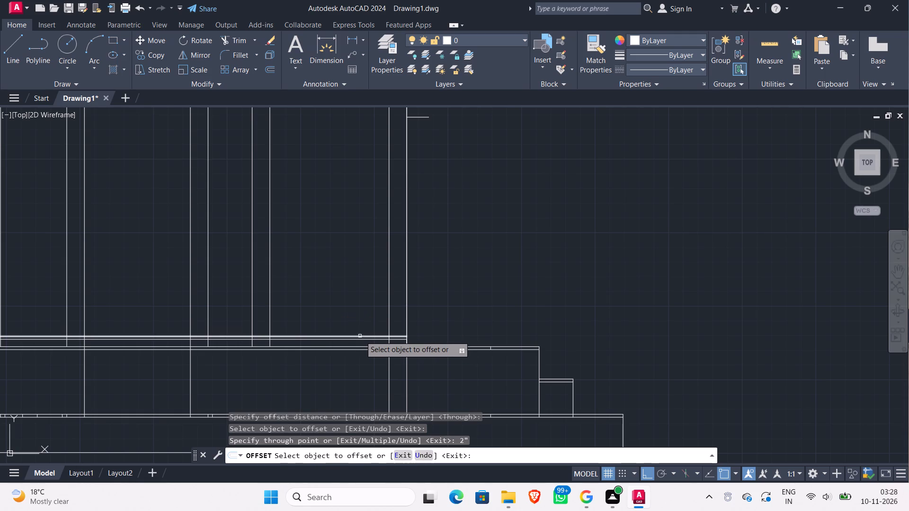
click(361, 337)
key(2)
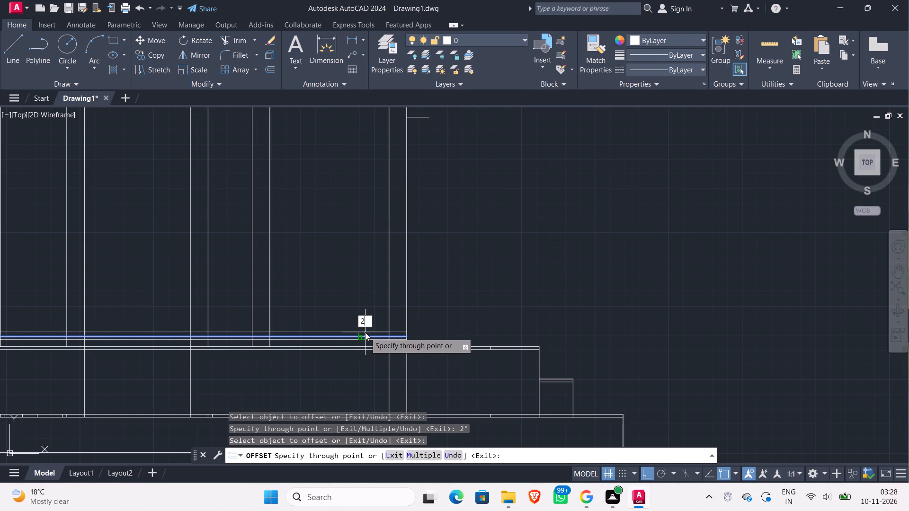
key(shift+quotedbl)
key(Return)
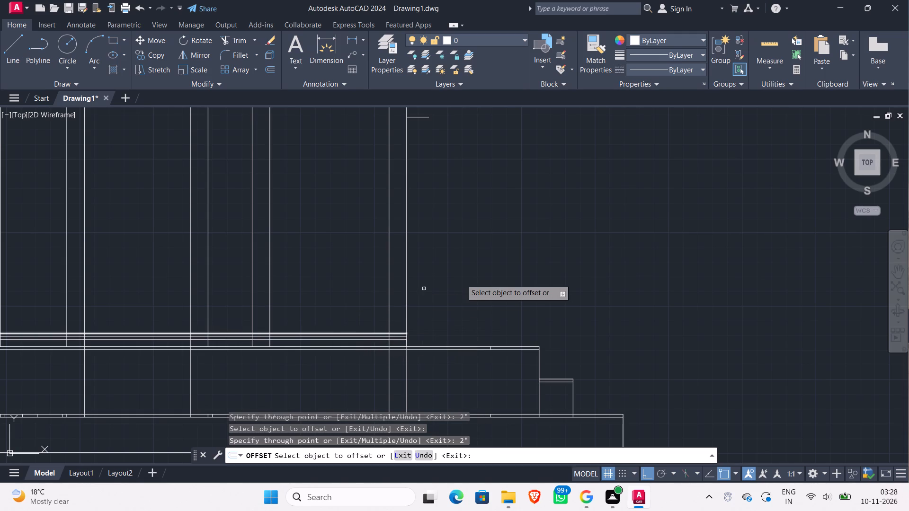
Examine the horizontal bands on the column shafts and their spacing in the reference side elevation.
scroll(460, 280, down, 2)
middle_drag(463, 255, 298, 357)
scroll(301, 351, down, 1)
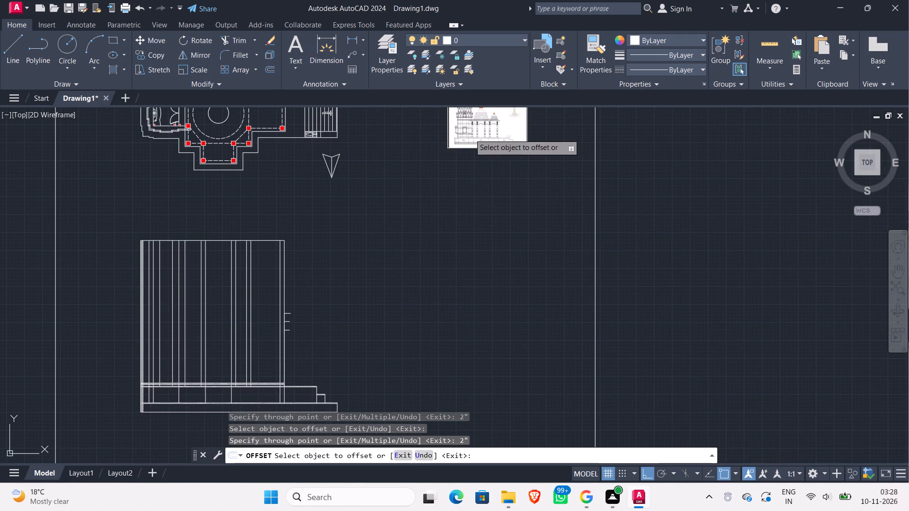
scroll(482, 130, up, 4)
middle_drag(510, 141, 500, 224)
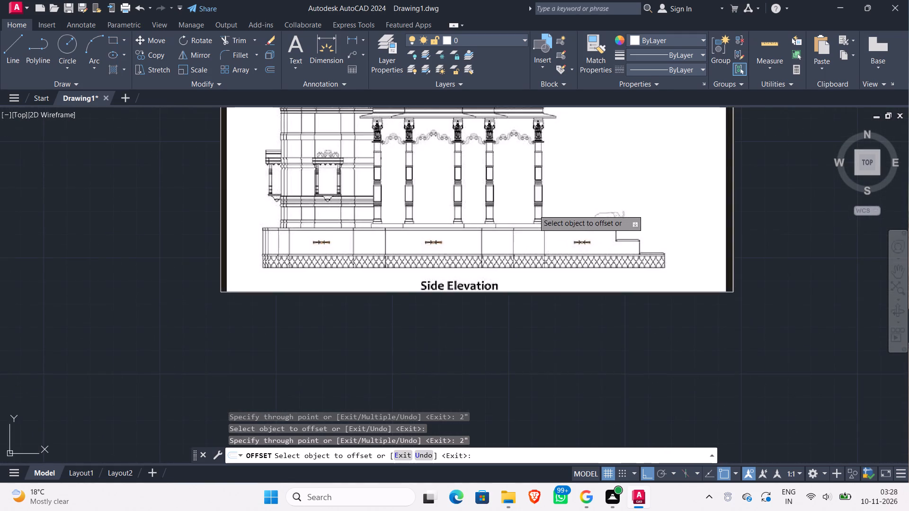
scroll(538, 206, up, 3)
scroll(537, 206, down, 1)
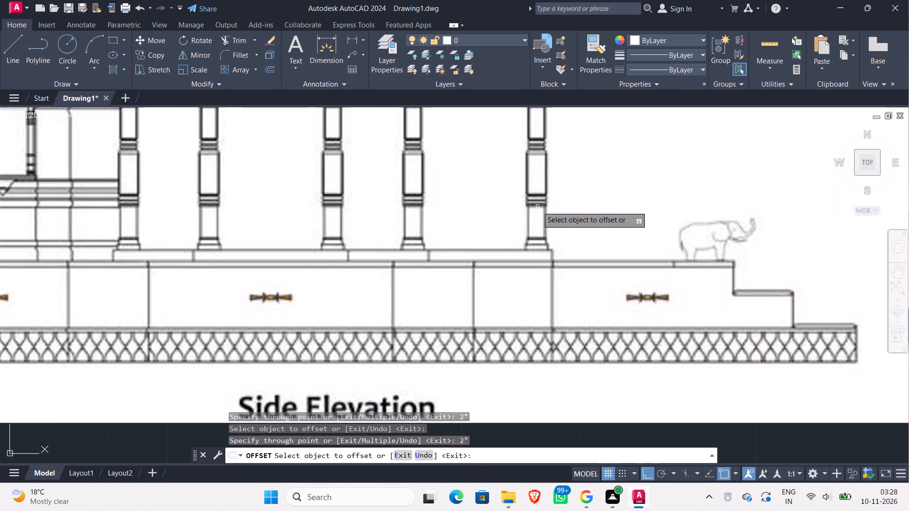
scroll(537, 206, up, 2)
scroll(537, 206, down, 2)
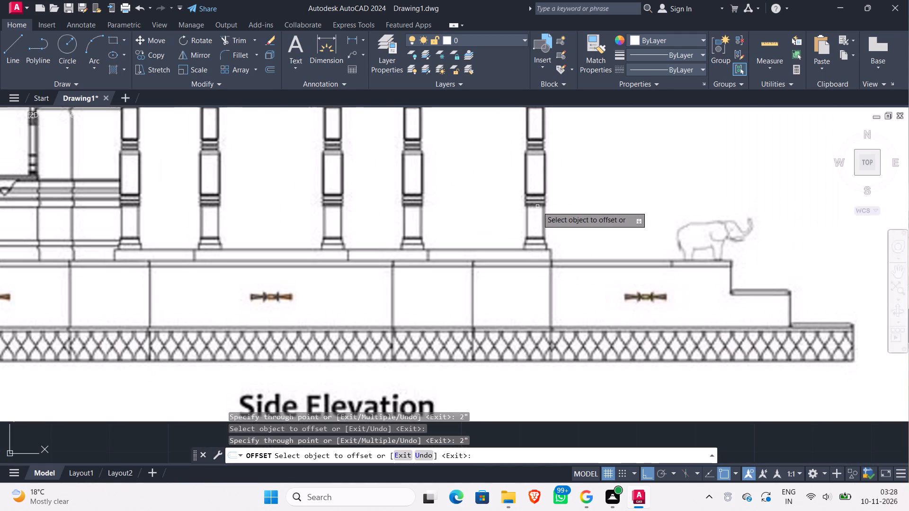
middle_drag(537, 206, 504, 294)
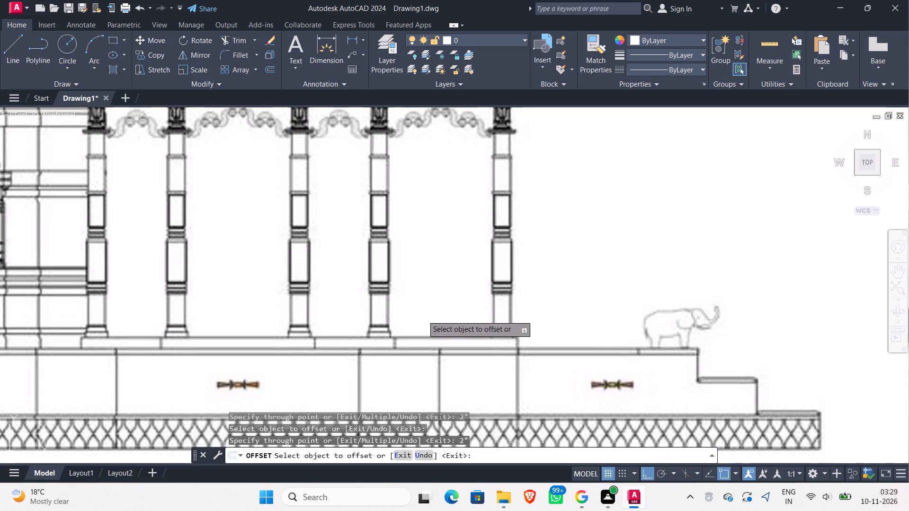
Offset the topmost platform line above the plinth upward by 2', and add two more lines above it at successive 2" offsets.
middle_drag(423, 316, 530, 152)
scroll(528, 158, down, 2)
middle_drag(434, 308, 580, 205)
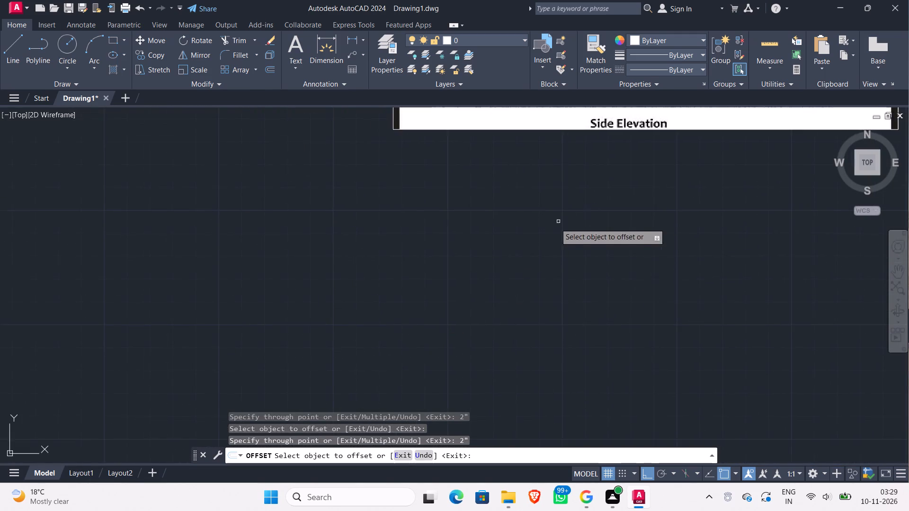
scroll(552, 227, down, 2)
middle_drag(430, 307, 533, 152)
scroll(477, 205, down, 2)
middle_drag(364, 309, 408, 264)
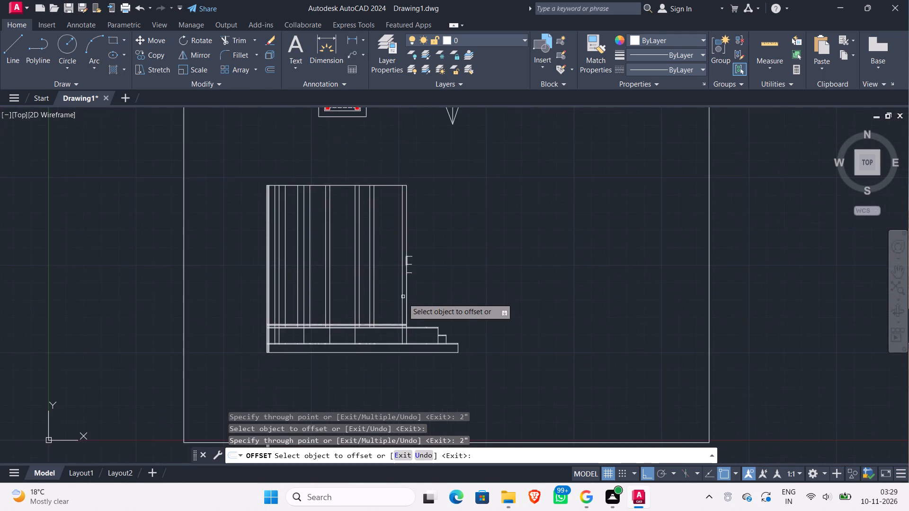
scroll(401, 303, up, 4)
middle_drag(411, 378, 412, 279)
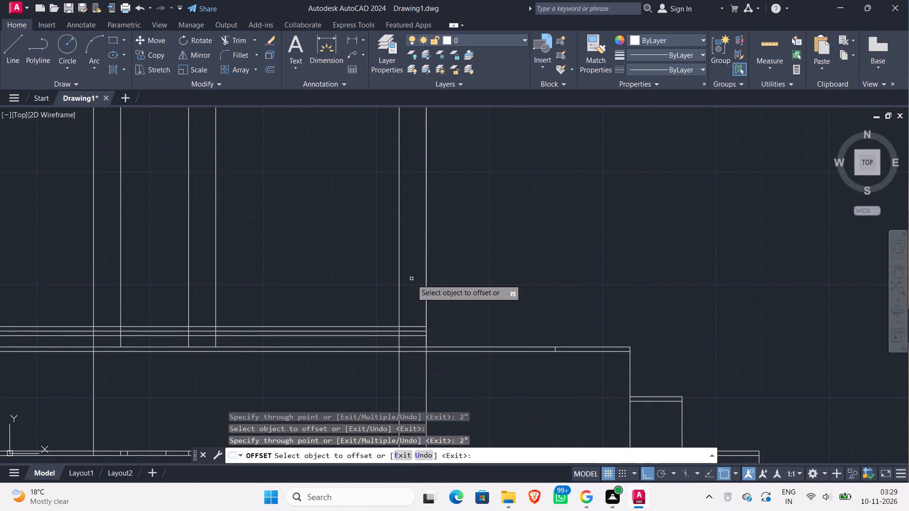
click(394, 327)
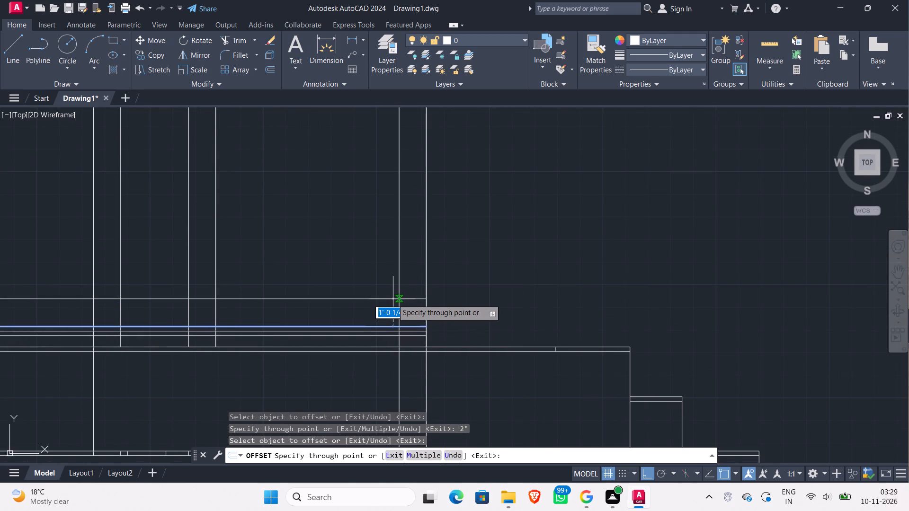
text(2')
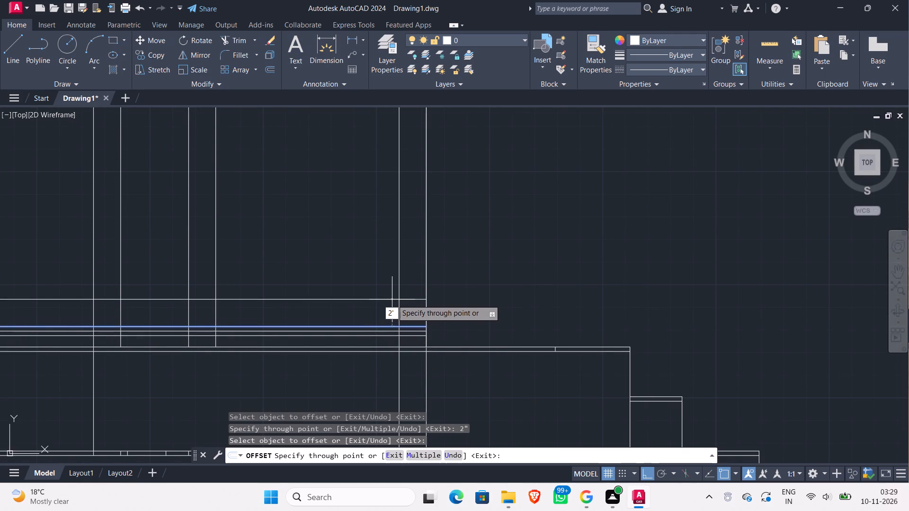
key(Return)
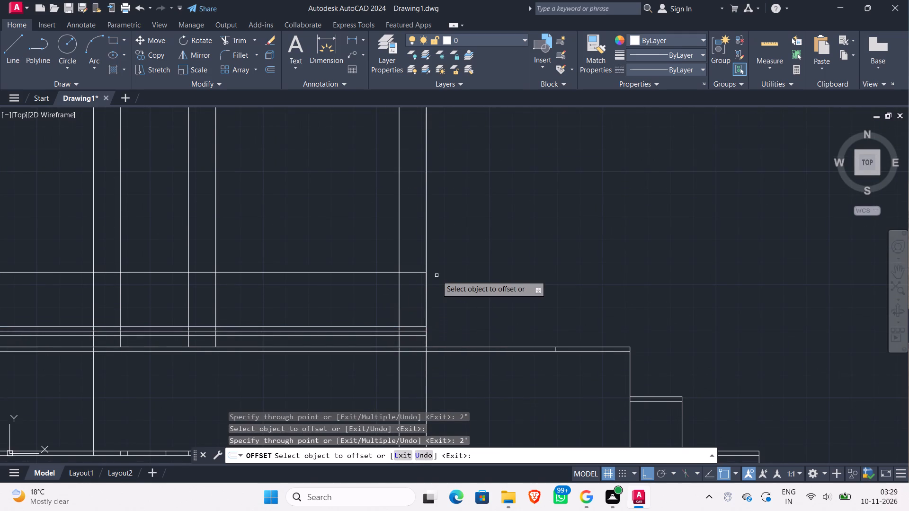
click(390, 273)
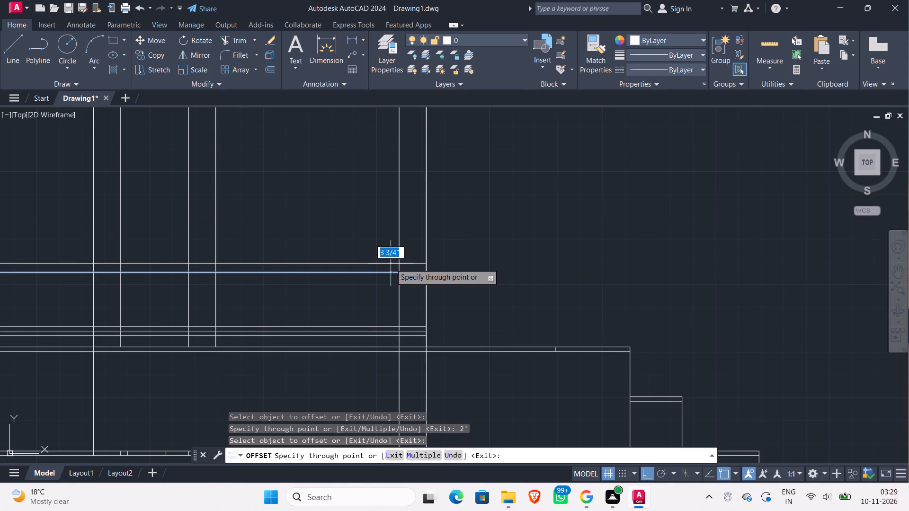
text(2")
key(Return)
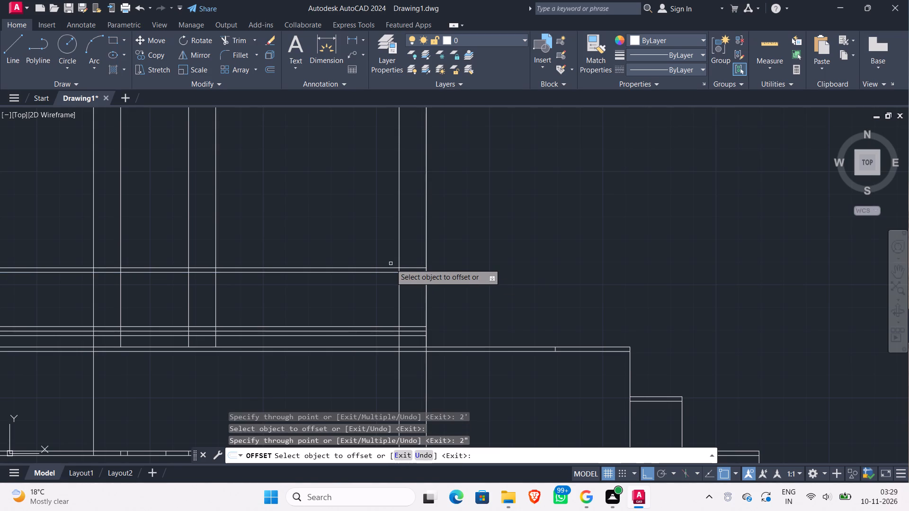
click(391, 267)
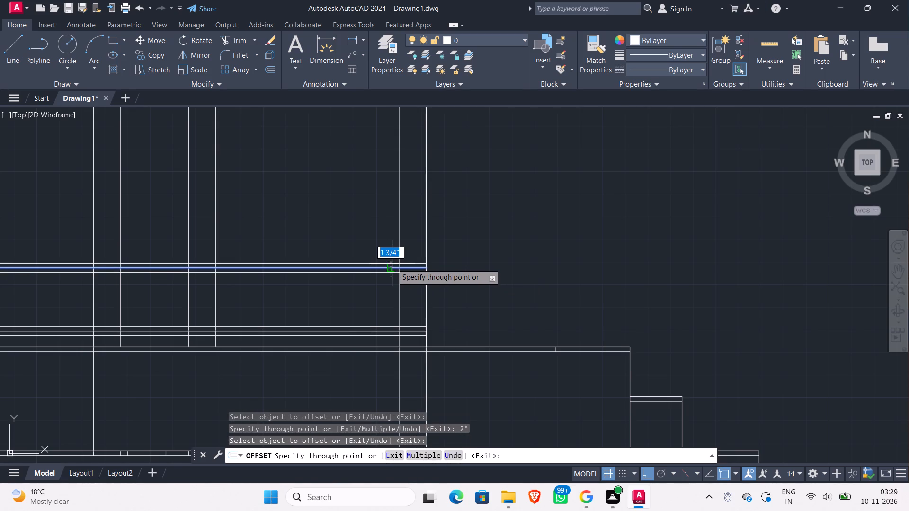
text(2")
key(Return)
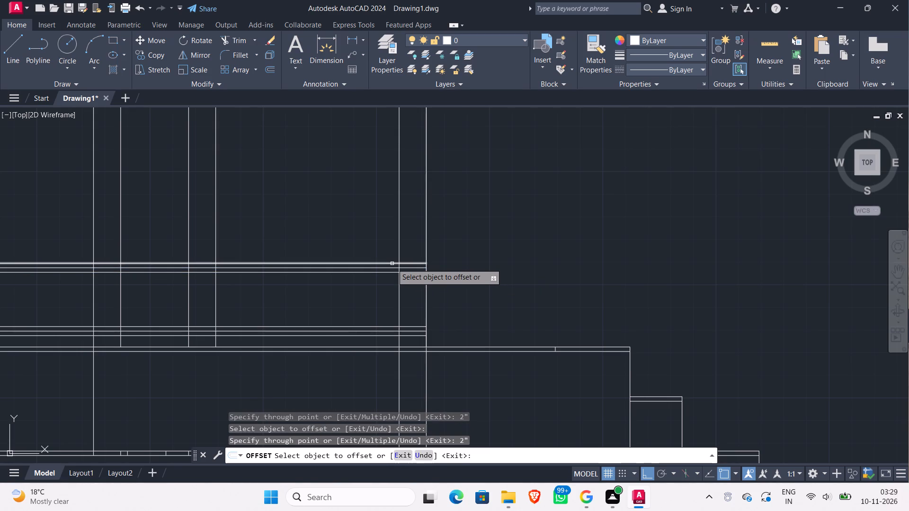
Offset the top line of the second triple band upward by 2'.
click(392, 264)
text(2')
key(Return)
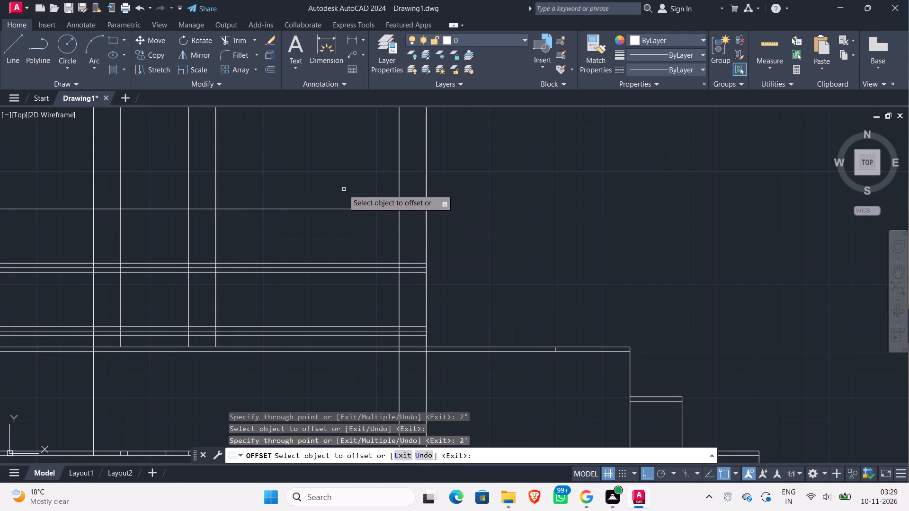
Examine the column shafts in the reference side elevation for the spacing to the next band.
middle_drag(343, 188, 332, 220)
scroll(337, 208, down, 2)
middle_drag(333, 201, 323, 221)
scroll(324, 211, down, 2)
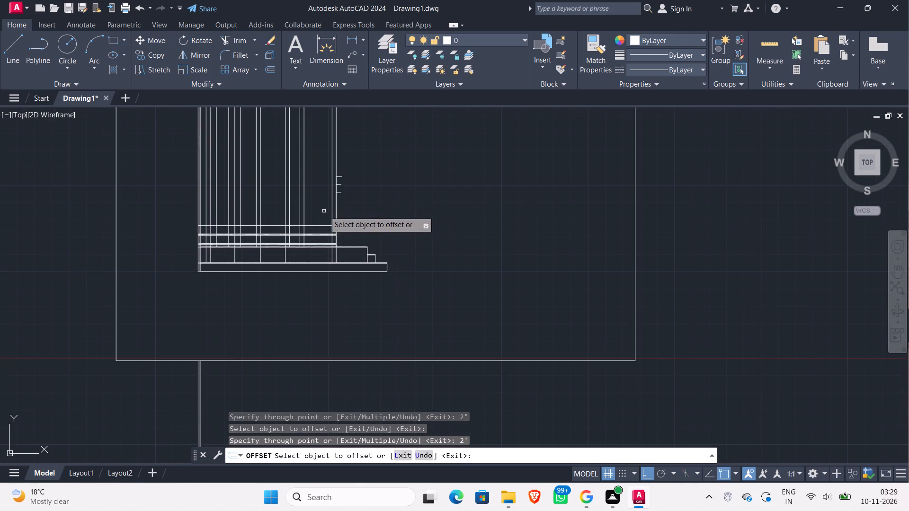
middle_drag(409, 180, 399, 218)
scroll(412, 161, up, 1)
middle_drag(412, 161, 400, 285)
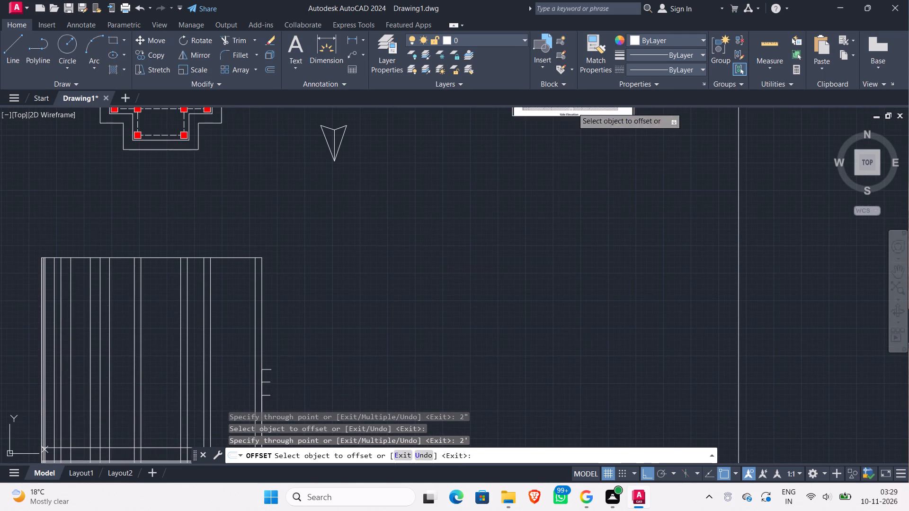
middle_drag(549, 176, 529, 286)
scroll(536, 218, up, 2)
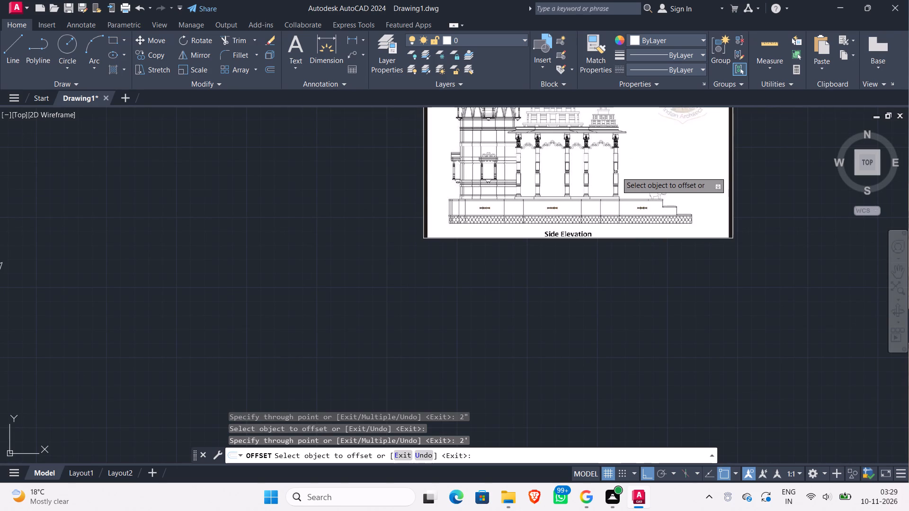
scroll(616, 172, up, 2)
scroll(616, 175, down, 2)
middle_drag(557, 300, 609, 225)
scroll(496, 293, down, 1)
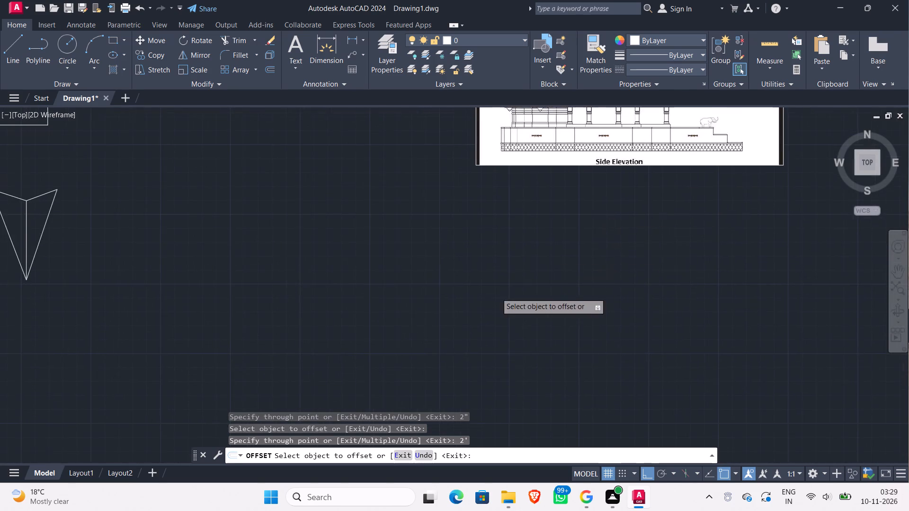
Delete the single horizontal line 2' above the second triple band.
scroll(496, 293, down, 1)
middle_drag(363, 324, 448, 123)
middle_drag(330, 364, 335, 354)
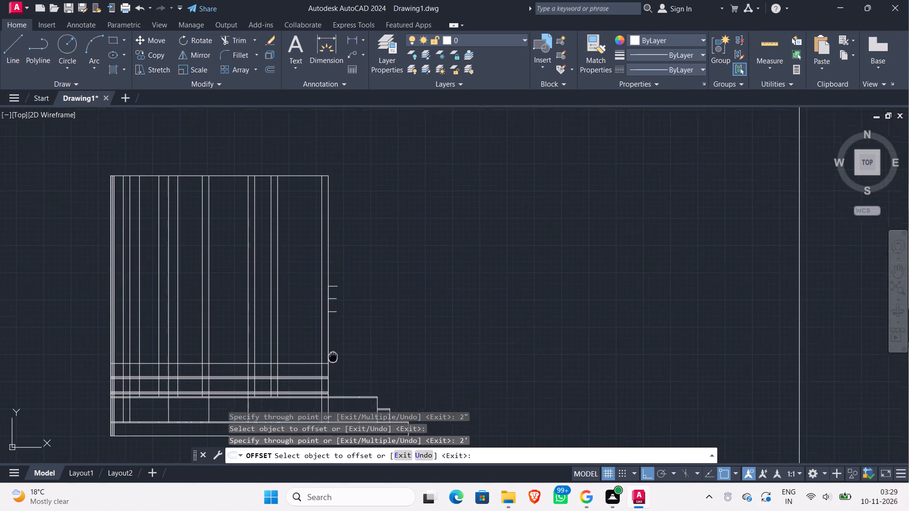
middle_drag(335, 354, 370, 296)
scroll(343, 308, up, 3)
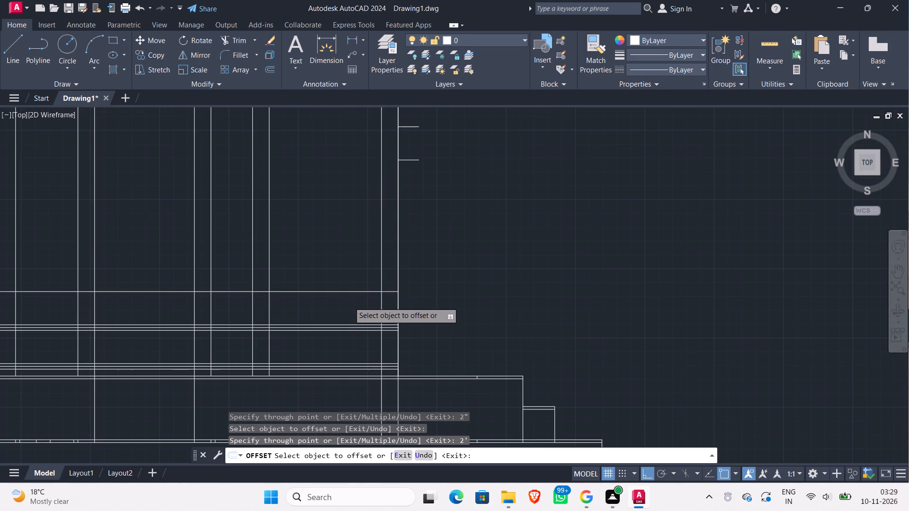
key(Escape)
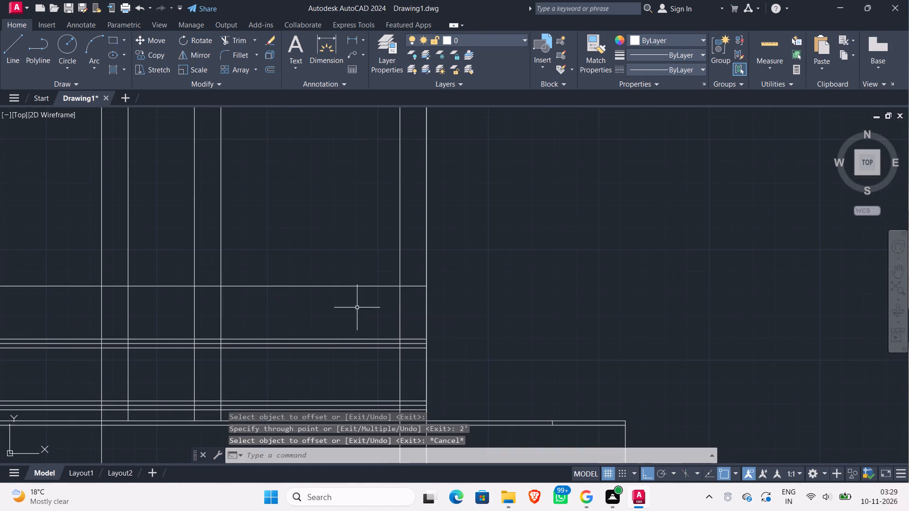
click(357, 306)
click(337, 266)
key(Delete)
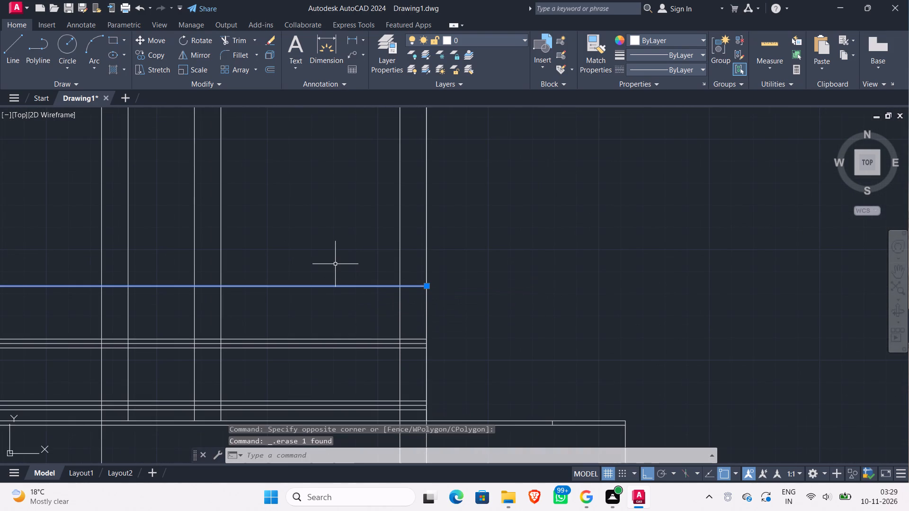
Offset the second triple band's top line upward by 3', and add two more lines above it at successive 2" offsets.
key(o)
key(Return)
key(Return)
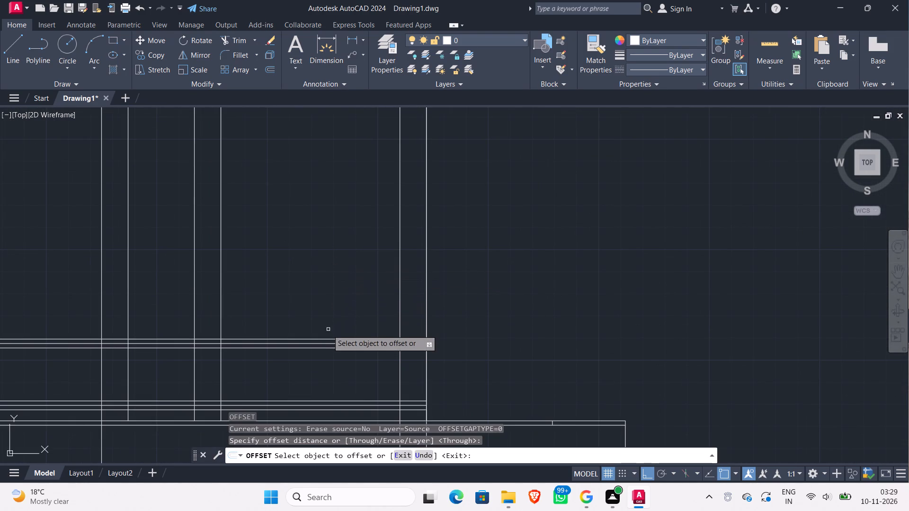
click(333, 338)
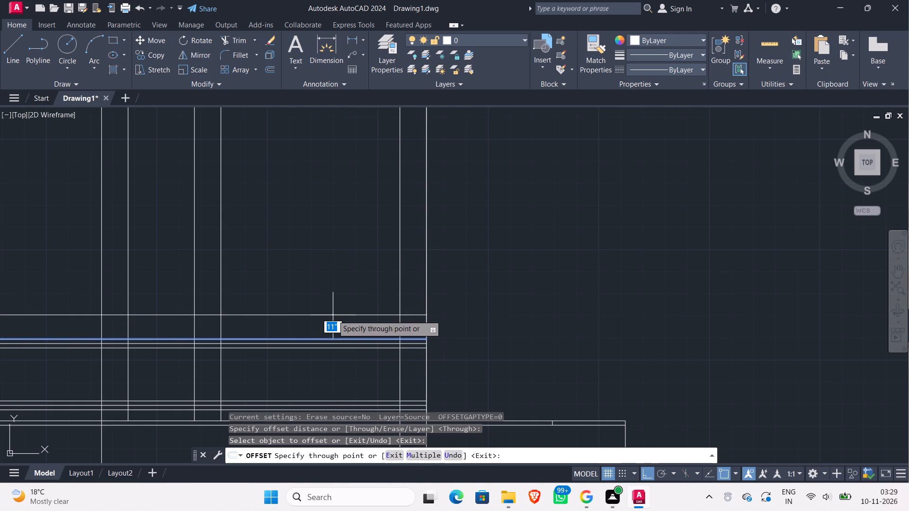
key(3)
key(apostrophe)
key(Return)
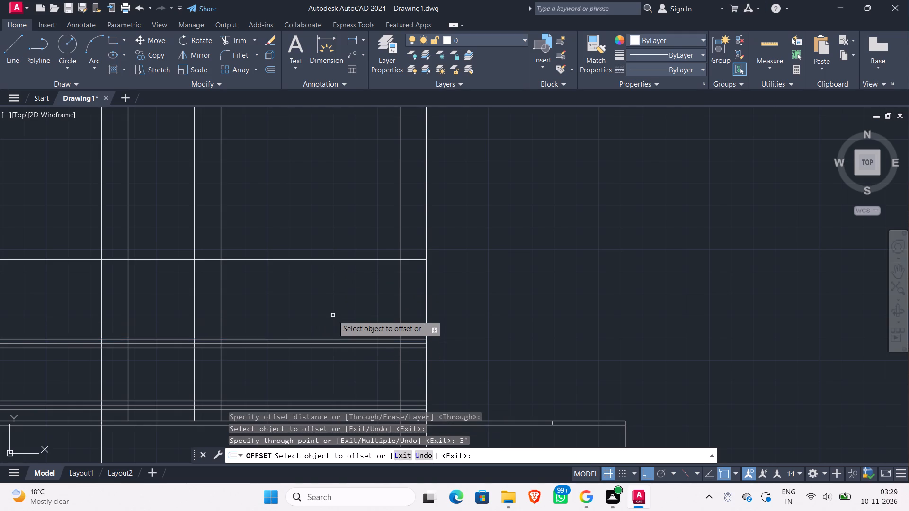
scroll(336, 298, down, 1)
middle_drag(329, 290, 339, 323)
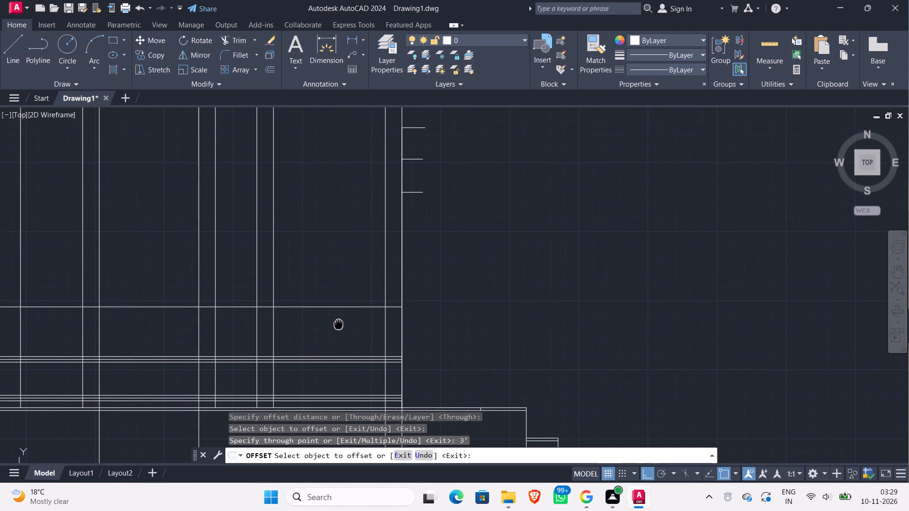
middle_drag(339, 323, 339, 324)
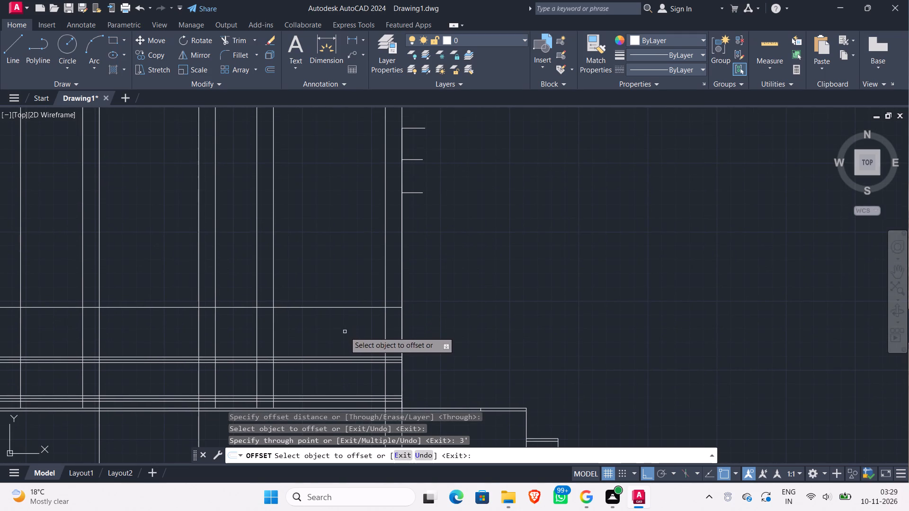
click(347, 307)
text(2")
key(Return)
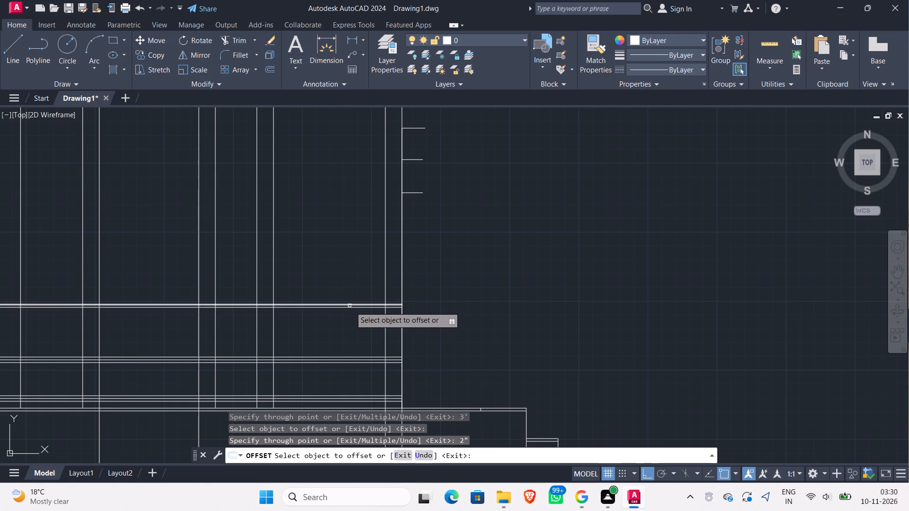
click(351, 305)
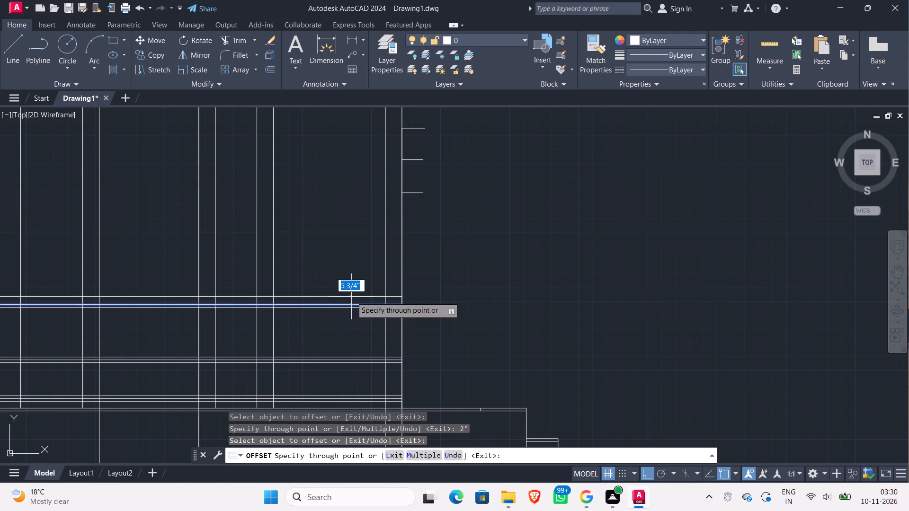
text(2")
key(Return)
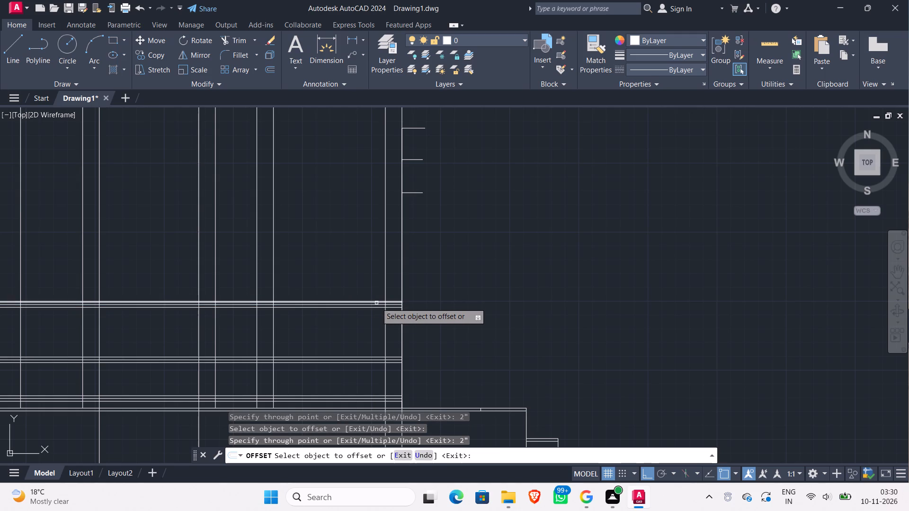
Offset the third triple band's top line upward by 2', and add two more lines above it at successive 2" offsets.
click(376, 302)
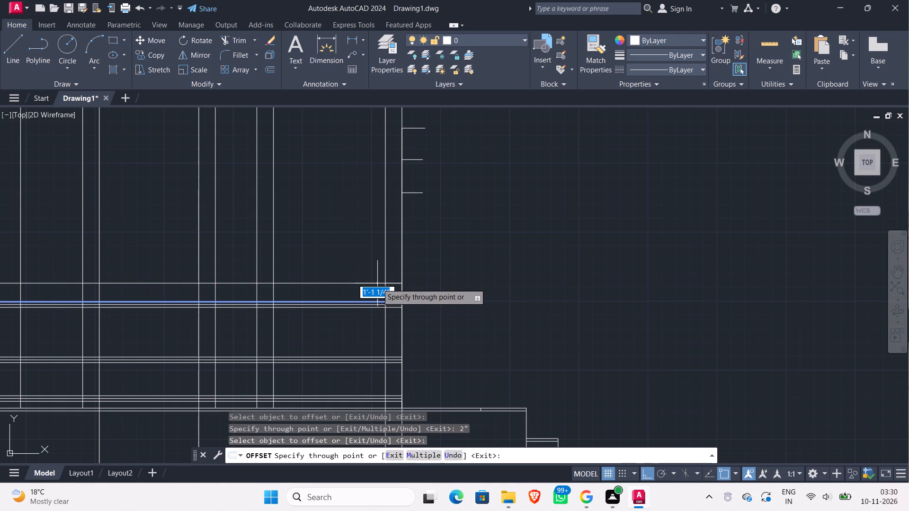
text(2')
key(Return)
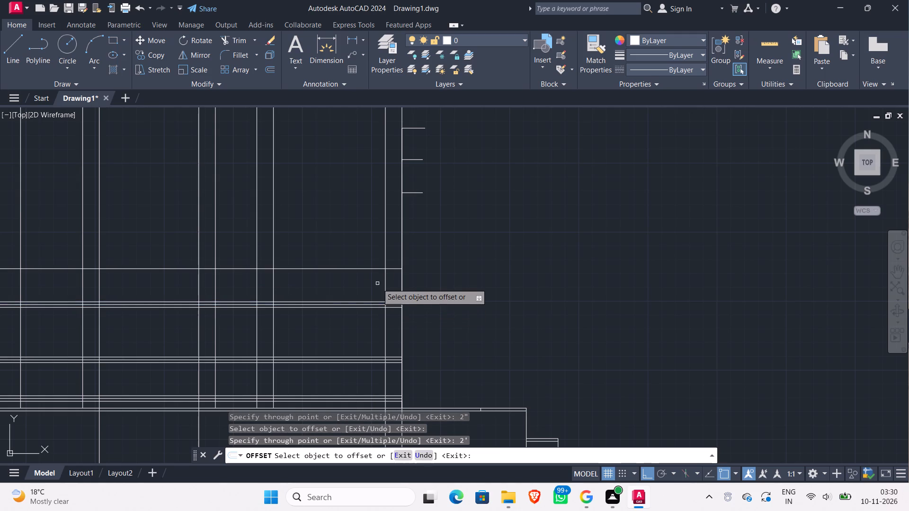
click(362, 270)
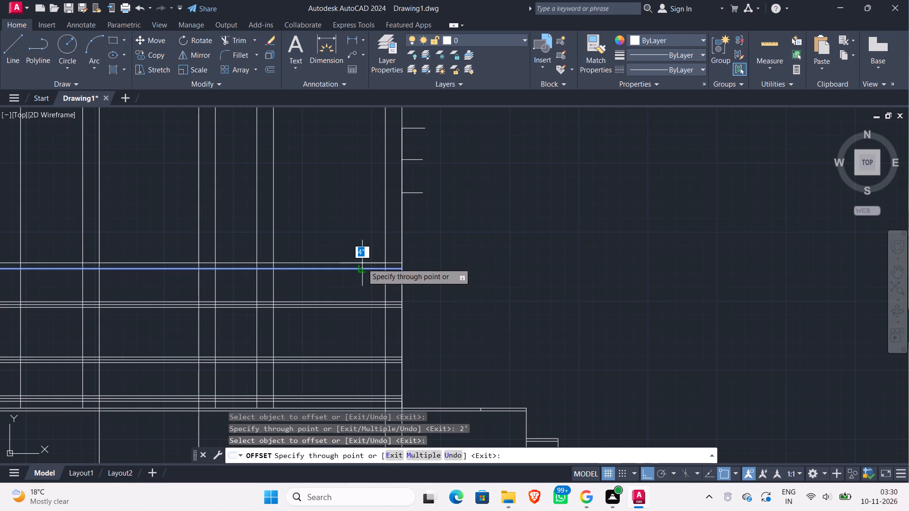
text(2")
key(Return)
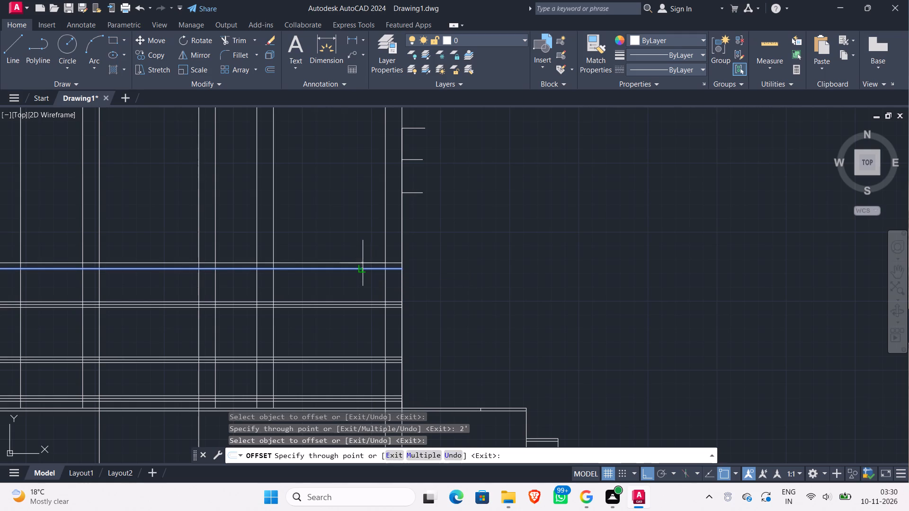
click(366, 266)
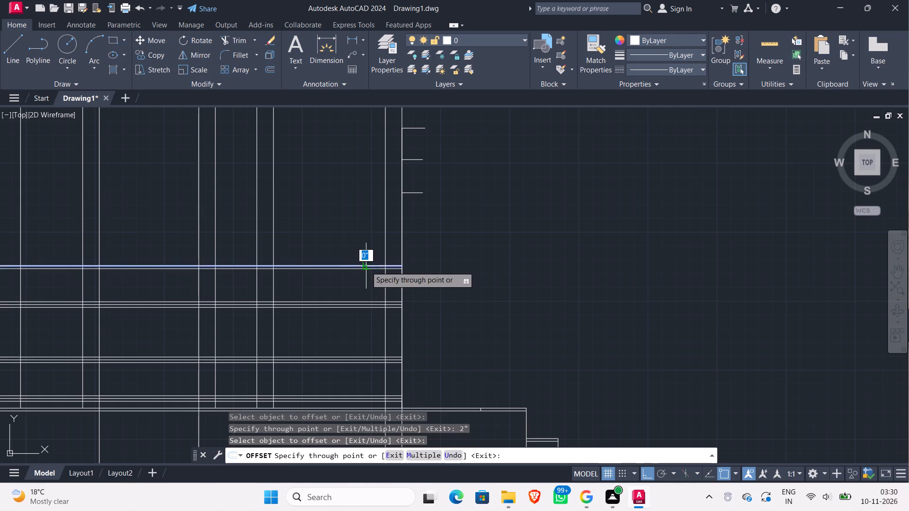
text(2")
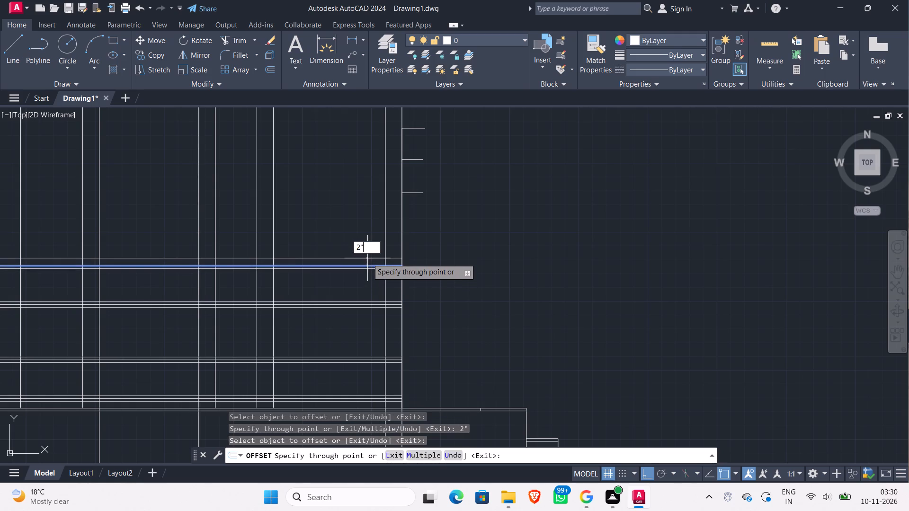
key(Return)
Offset the fourth triple band's top line upward by 2', and add two more lines above it at successive 2" offsets.
click(372, 263)
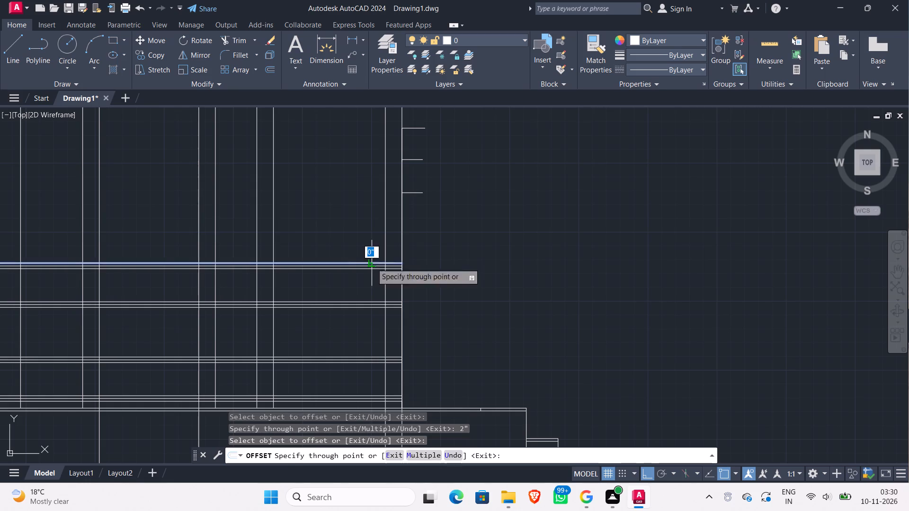
text(2')
key(Return)
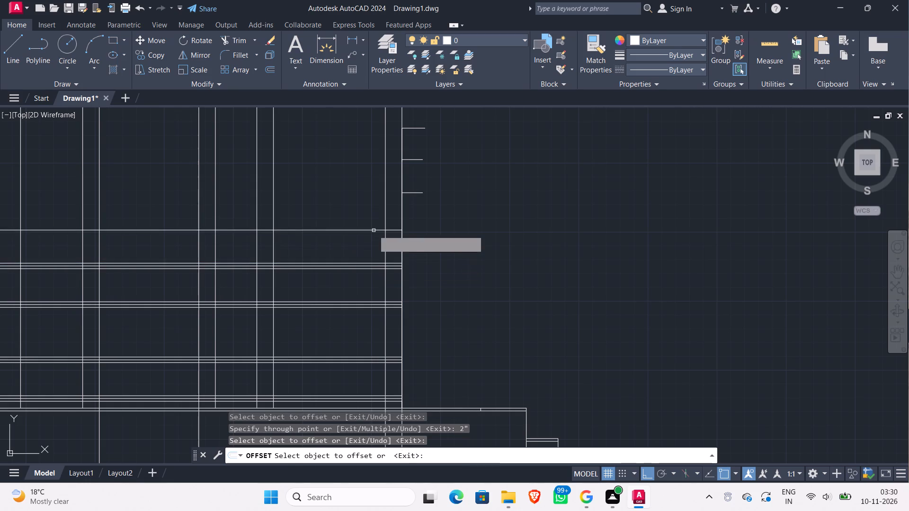
click(374, 230)
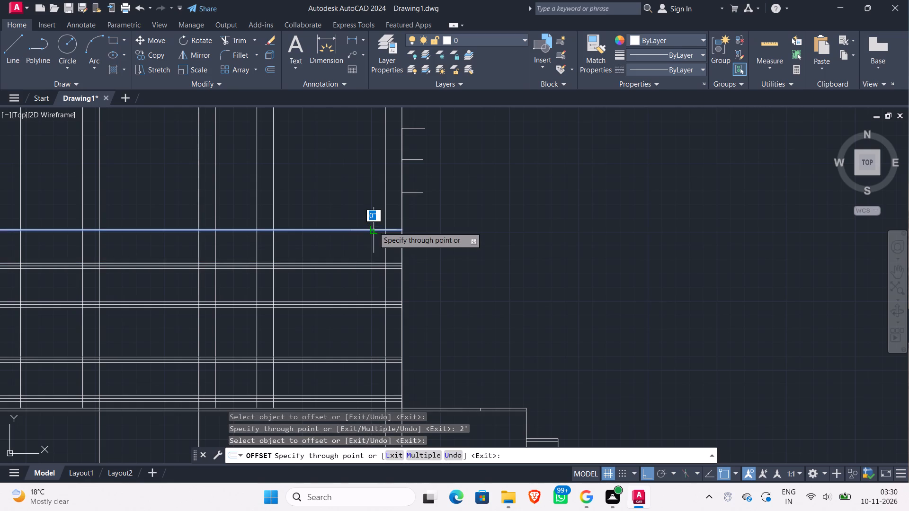
text(2")
key(Return)
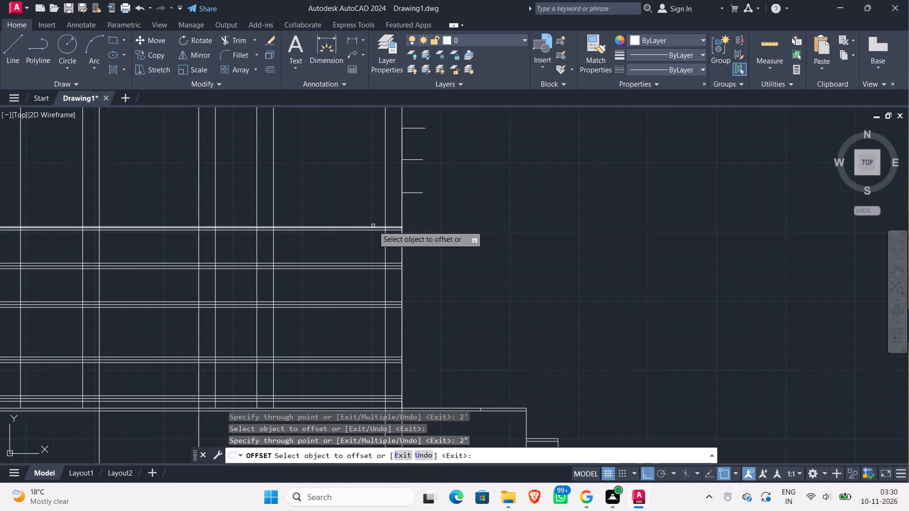
click(373, 226)
key(2)
key(shift+quotedbl)
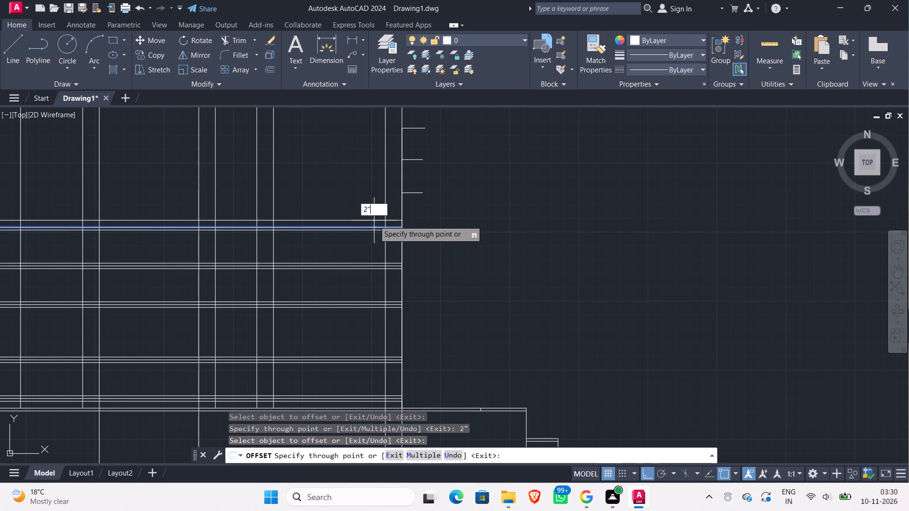
key(Return)
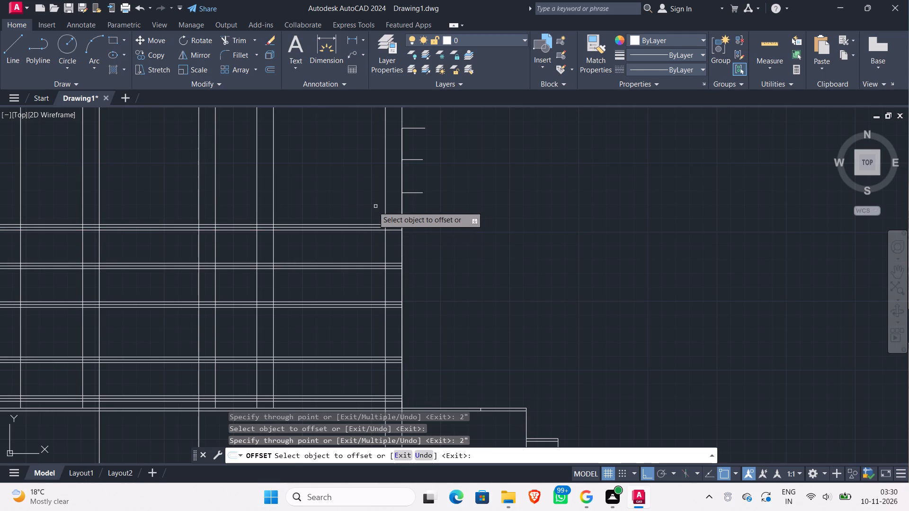
Compare the drafted bands with the column shafts and wall mouldings in the reference side elevation.
scroll(368, 205, down, 1)
middle_drag(367, 205, 331, 246)
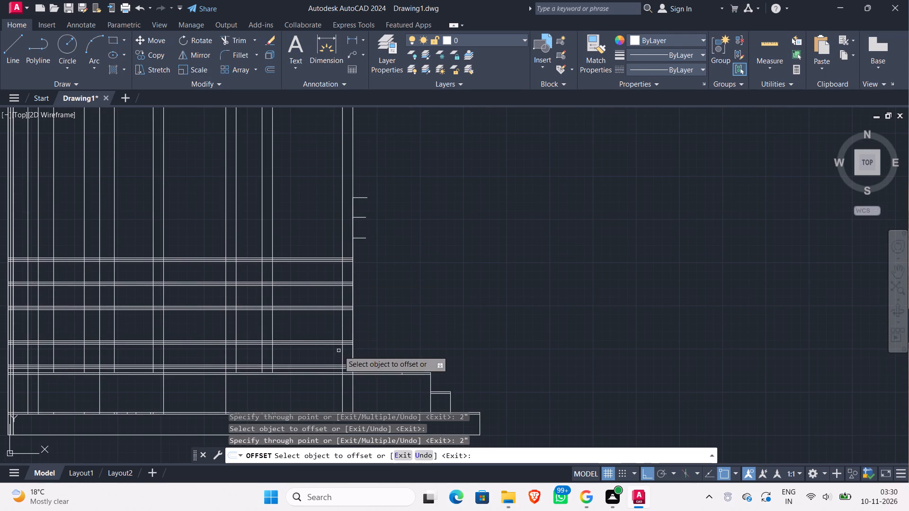
middle_drag(433, 242, 374, 306)
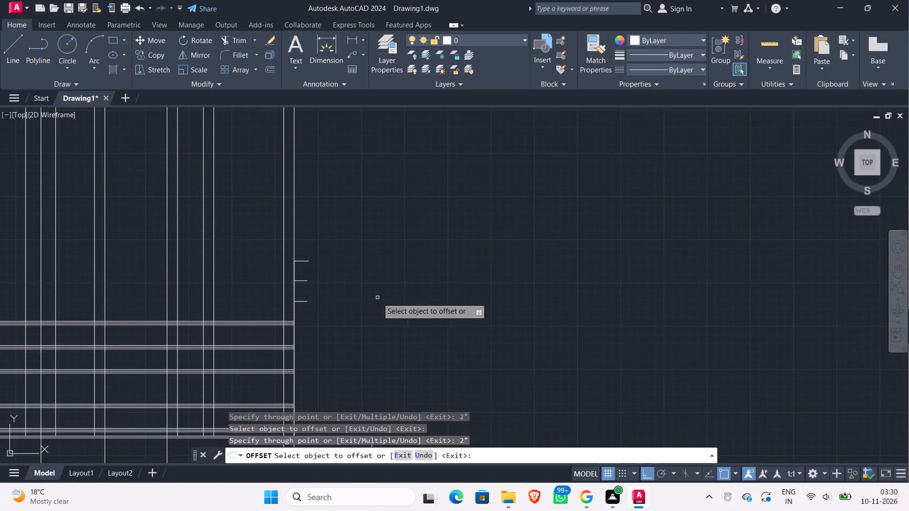
scroll(383, 280, down, 1)
scroll(400, 194, down, 2)
middle_drag(400, 195, 374, 255)
scroll(469, 163, up, 2)
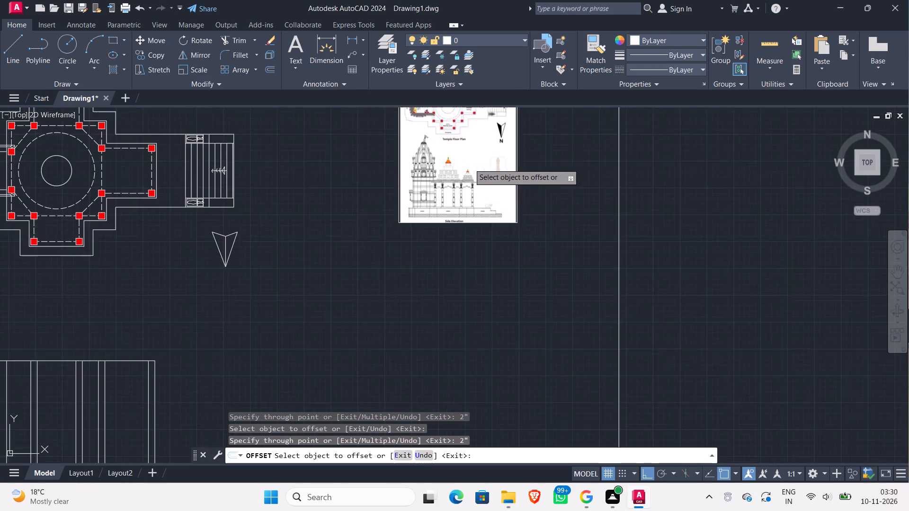
scroll(469, 164, up, 2)
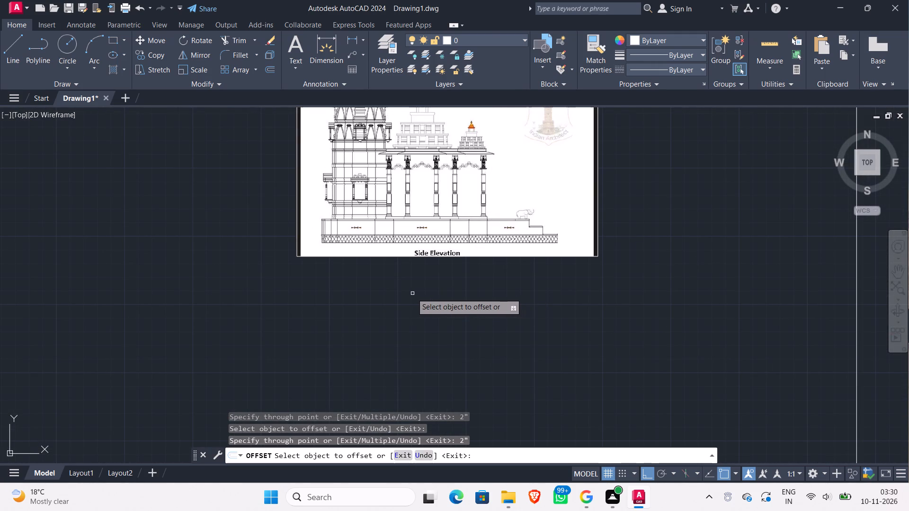
middle_drag(412, 293, 510, 218)
scroll(447, 255, down, 1)
middle_drag(351, 300, 427, 213)
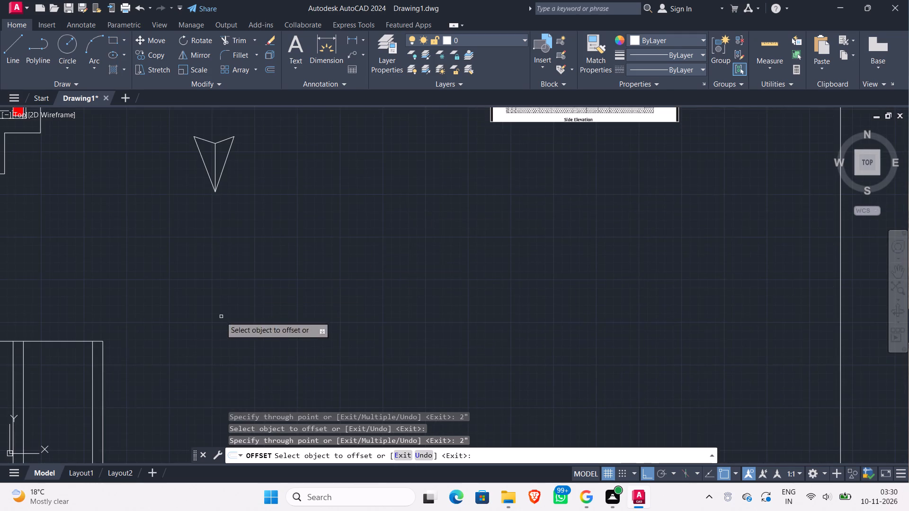
middle_drag(182, 335, 279, 220)
scroll(258, 305, down, 1)
middle_drag(258, 305, 262, 226)
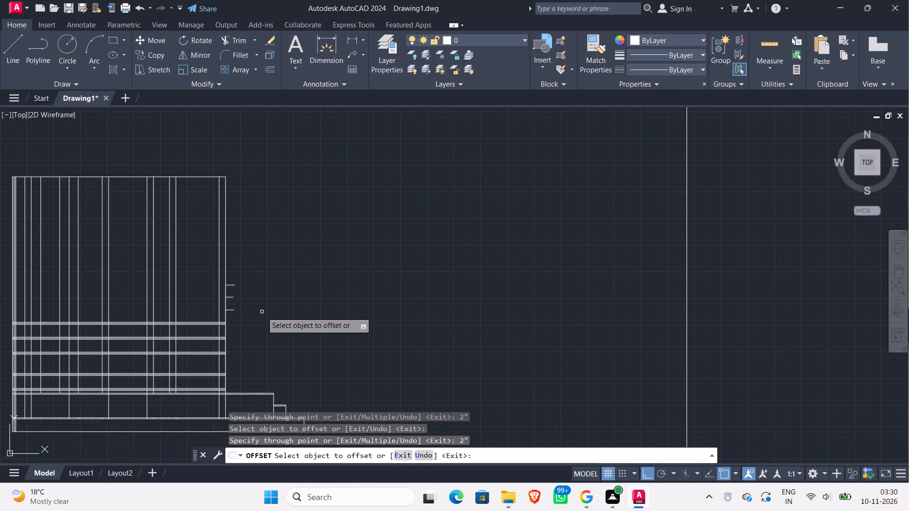
scroll(244, 321, up, 3)
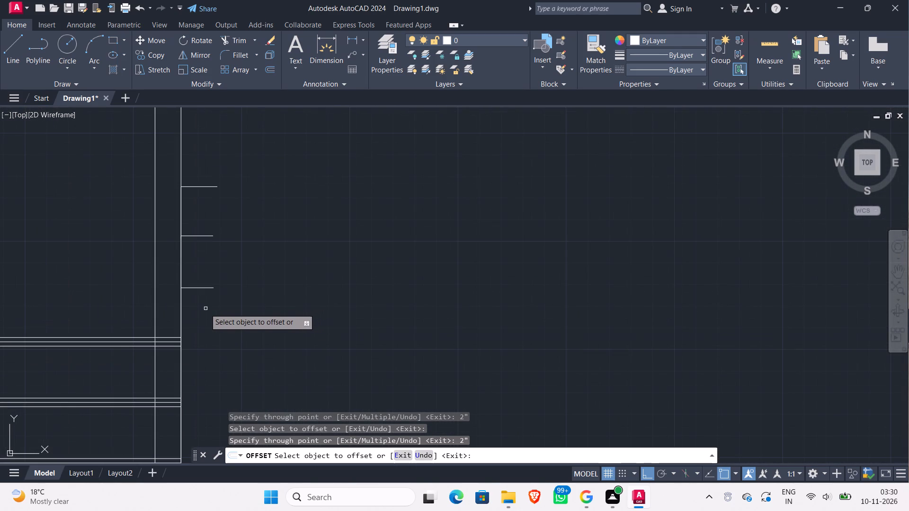
scroll(205, 301, down, 1)
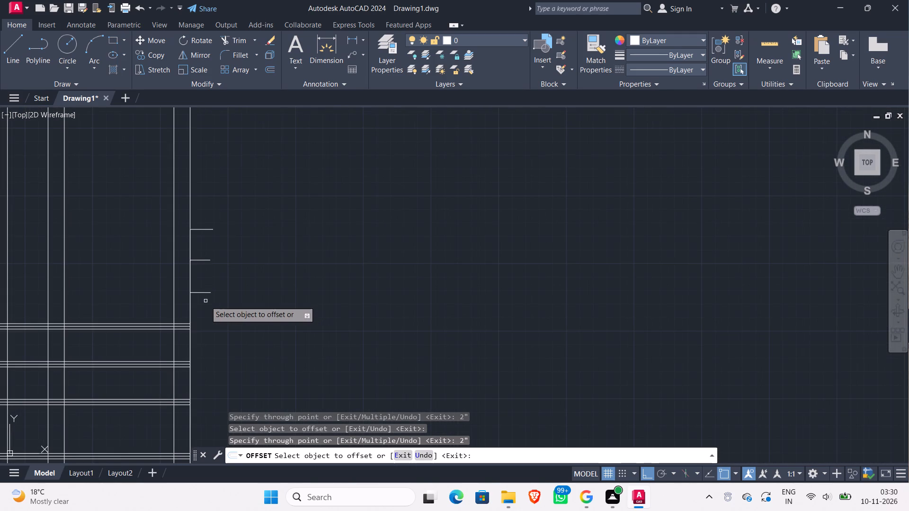
scroll(225, 273, down, 2)
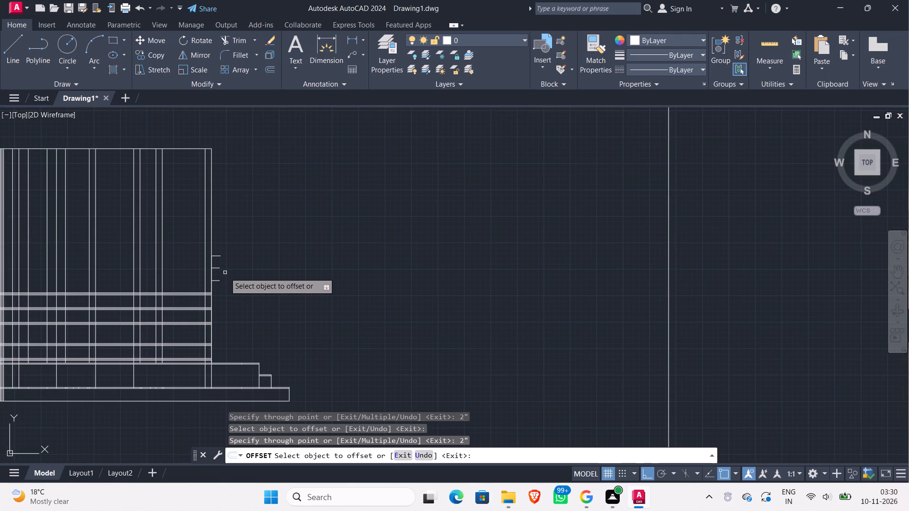
middle_drag(239, 274, 146, 291)
scroll(147, 287, down, 1)
middle_drag(272, 268, 254, 311)
scroll(258, 297, down, 2)
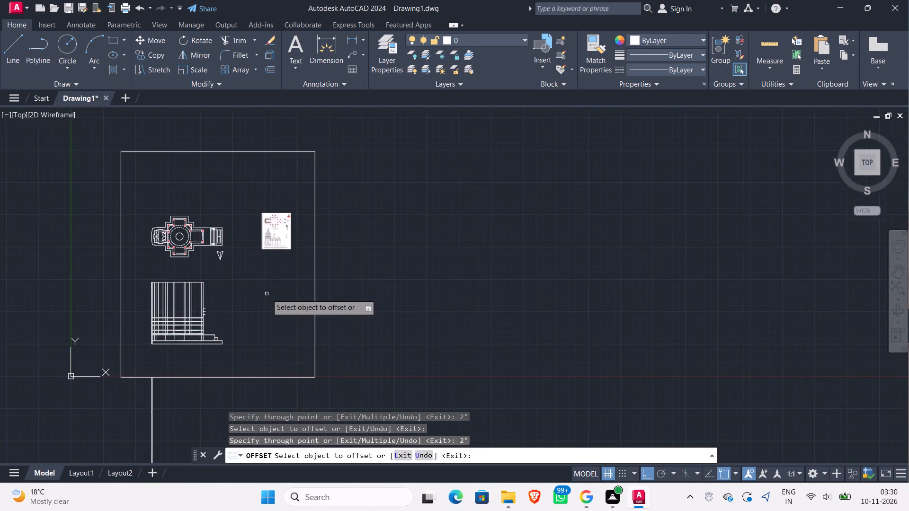
scroll(290, 237, up, 6)
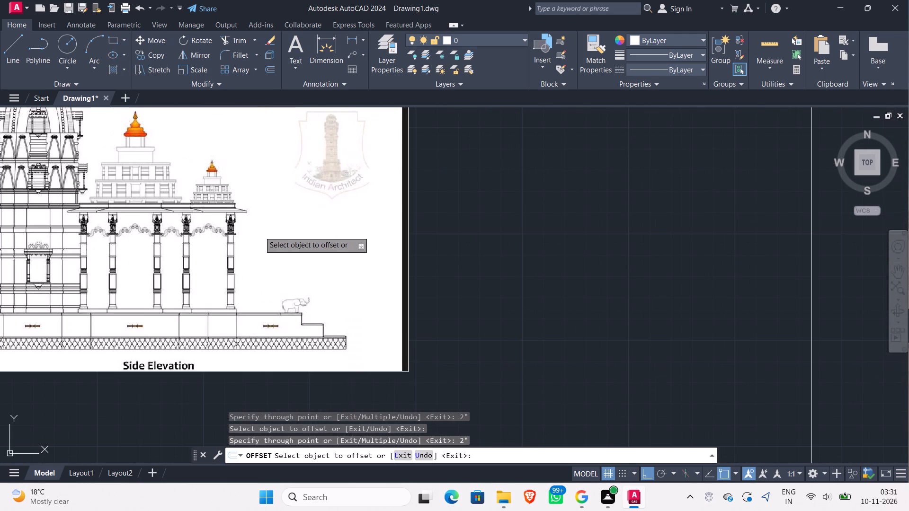
Draw a horizontal line from the middle short level mark on the elevation's right edge across to its left edge.
scroll(252, 230, down, 3)
middle_drag(197, 341, 213, 331)
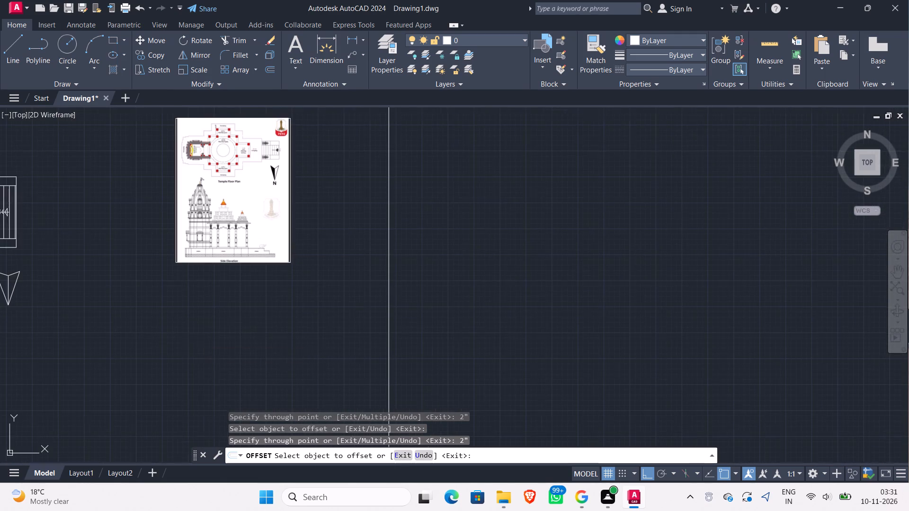
middle_drag(213, 331, 327, 273)
scroll(328, 275, down, 2)
scroll(231, 347, up, 3)
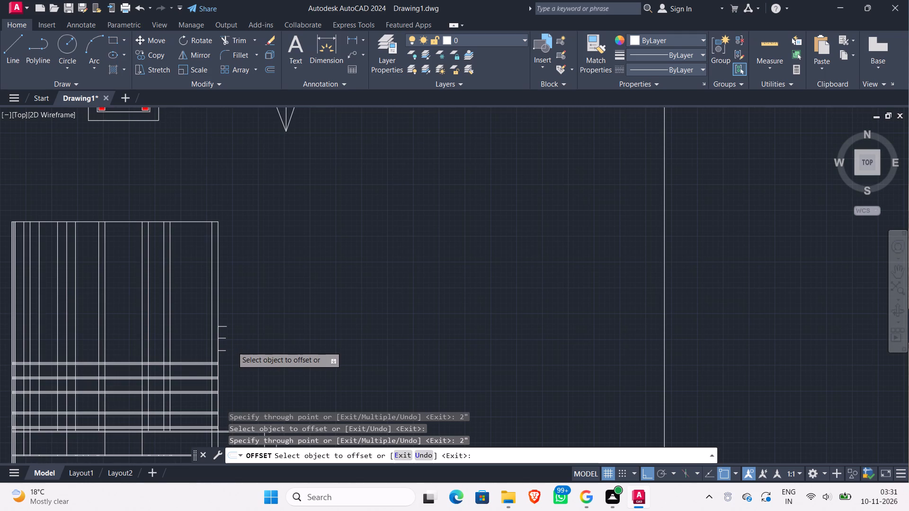
middle_drag(229, 355, 250, 336)
middle_drag(242, 352, 244, 350)
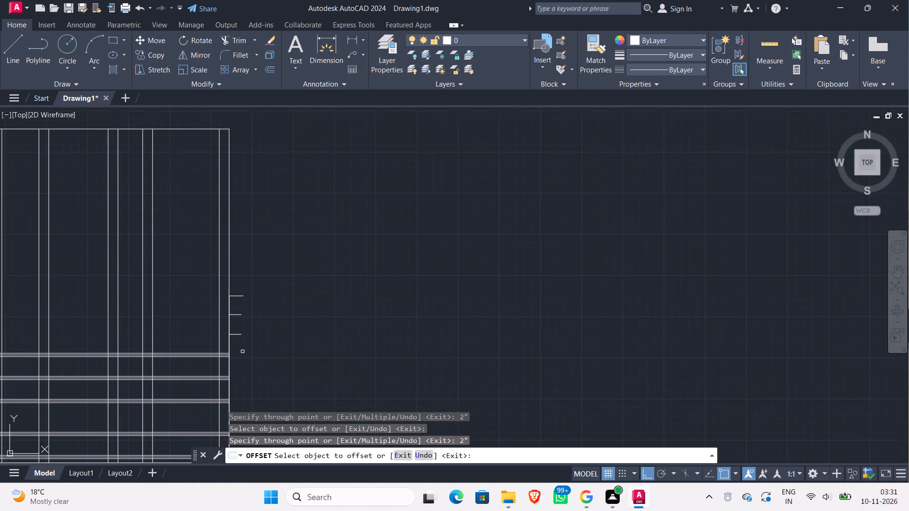
middle_drag(244, 350, 281, 322)
scroll(286, 312, up, 2)
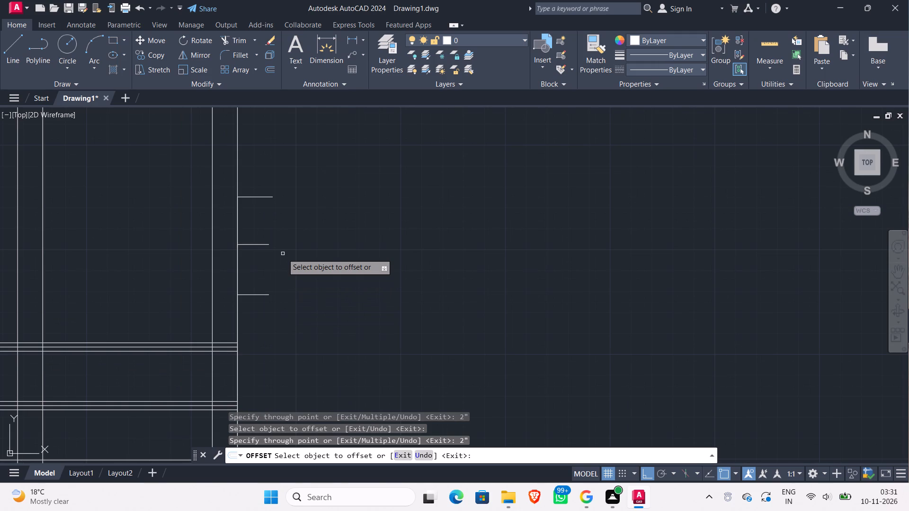
key(l)
key(Return)
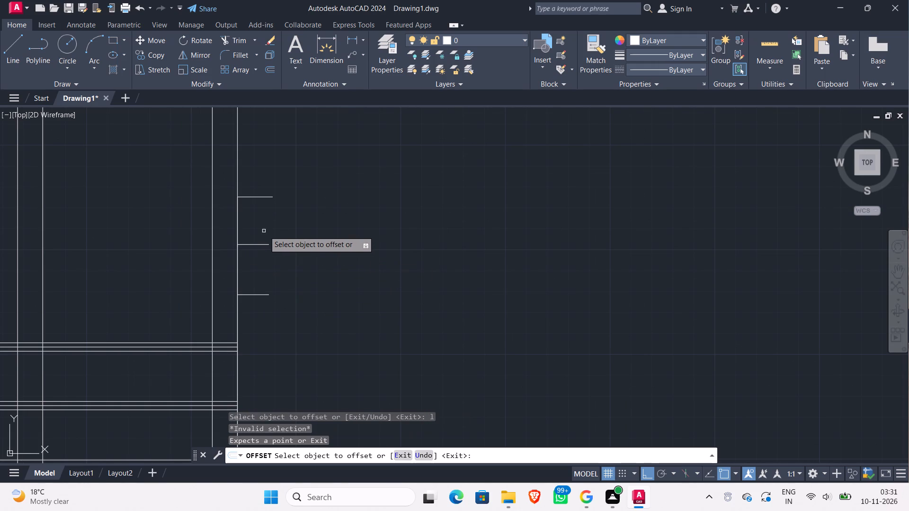
key(Escape)
key(l)
key(Return)
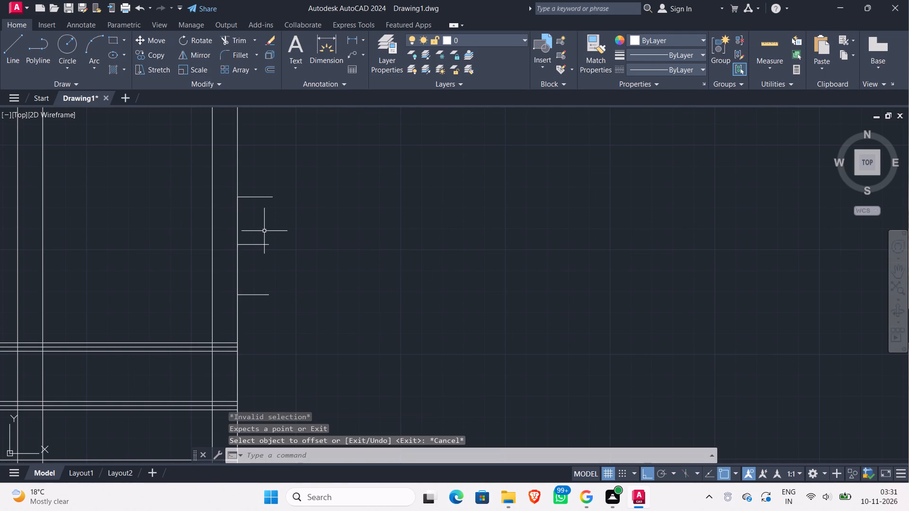
click(239, 244)
middle_drag(55, 268, 323, 239)
scroll(325, 243, down, 3)
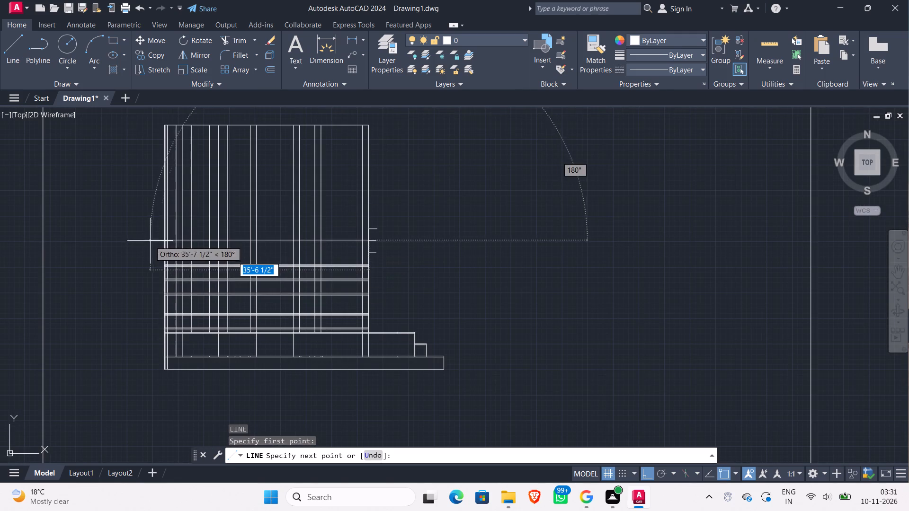
click(161, 238)
key(Escape)
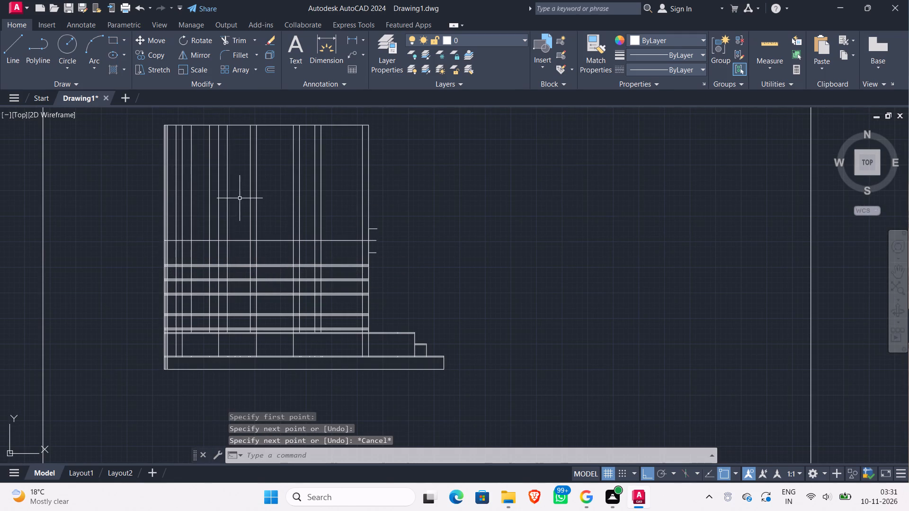
Draw a horizontal line from the uppermost short level mark on the elevation's right edge across to its left edge.
key(l)
key(Return)
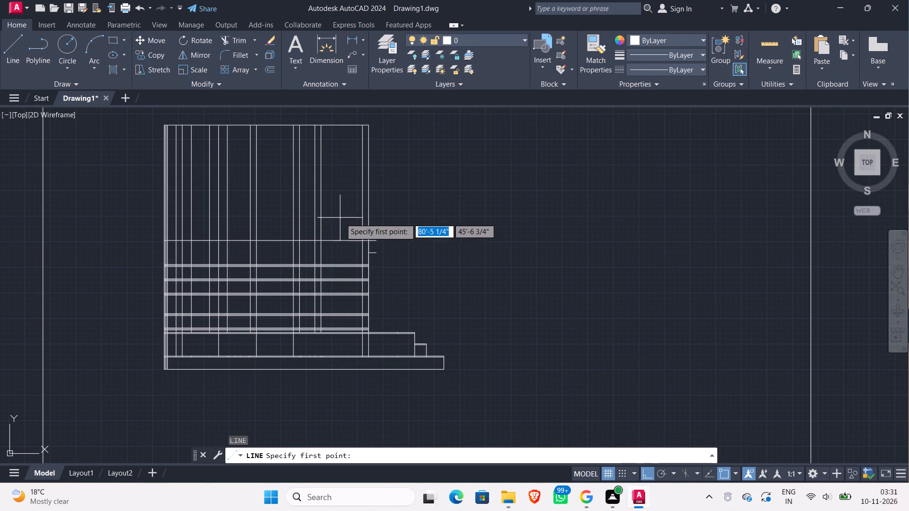
click(366, 229)
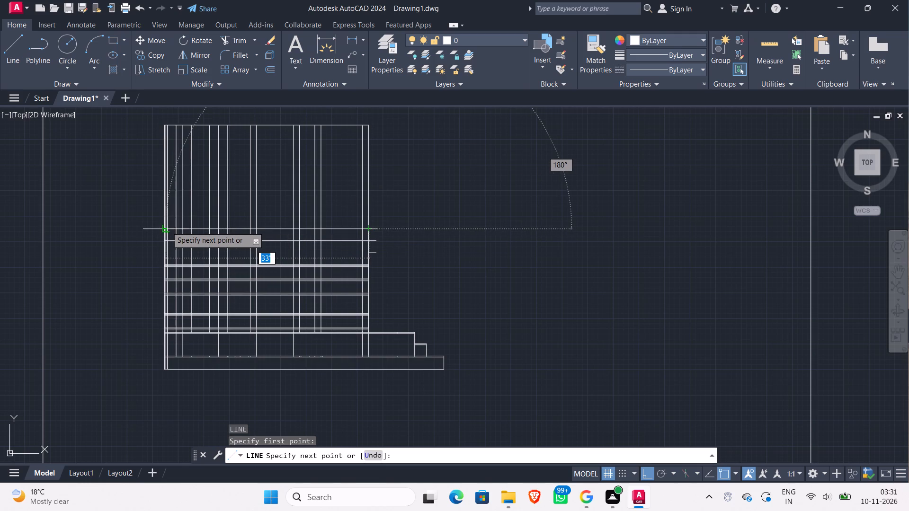
scroll(160, 225, up, 1)
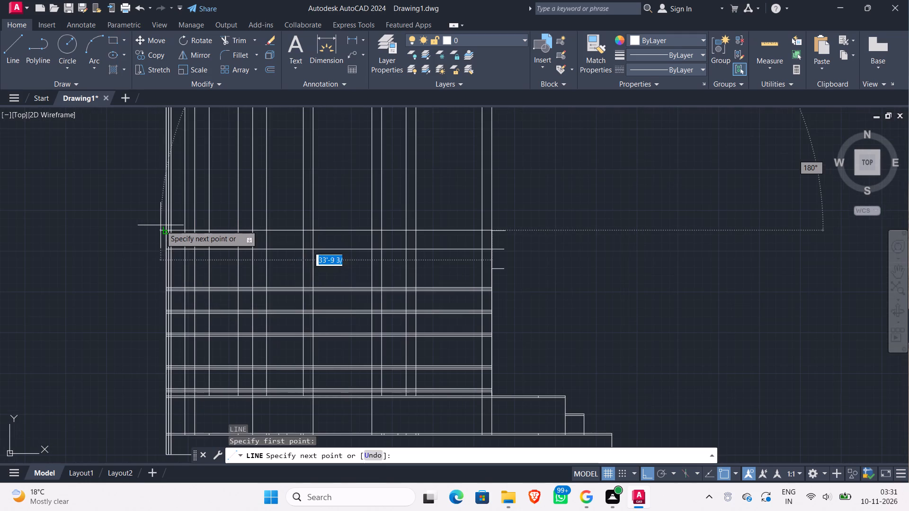
click(165, 230)
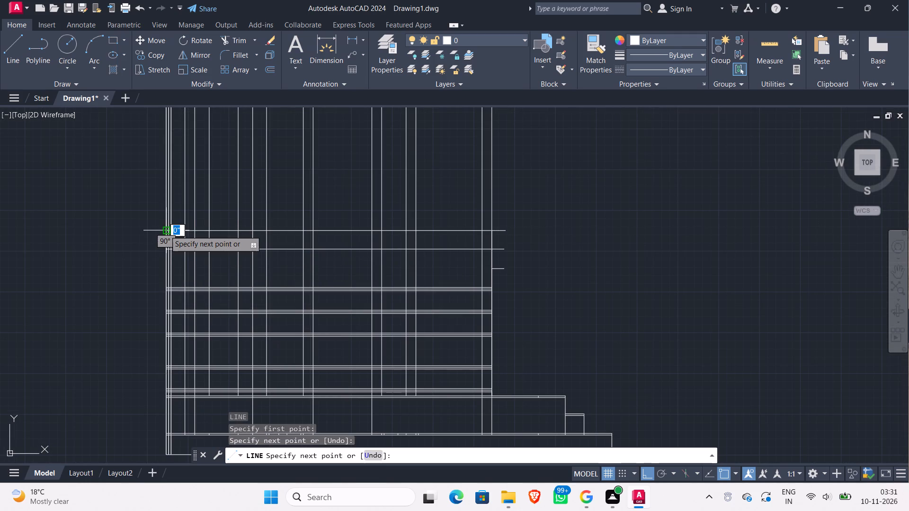
Trim the triple-band lines out of the wide bay between the elevation's rightmost column and the second column from the right.
key(Escape)
middle_drag(553, 285, 437, 241)
scroll(437, 241, down, 1)
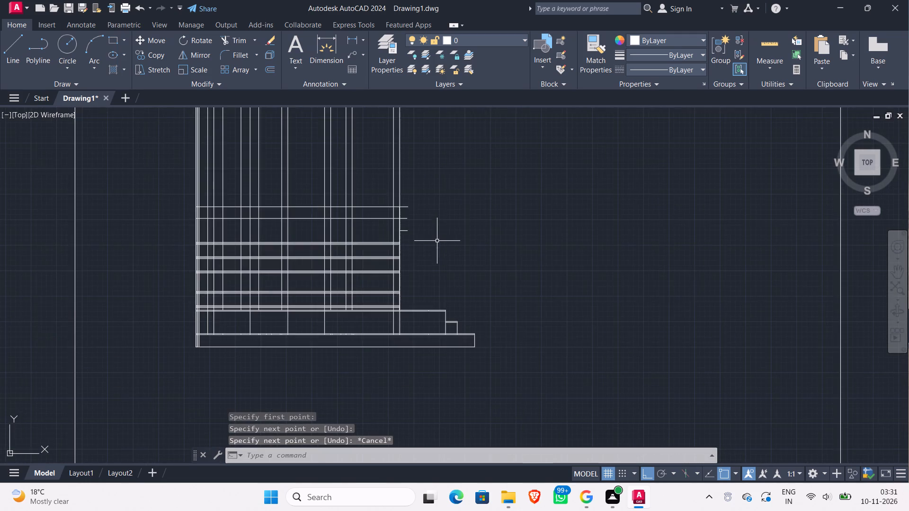
scroll(427, 265, up, 1)
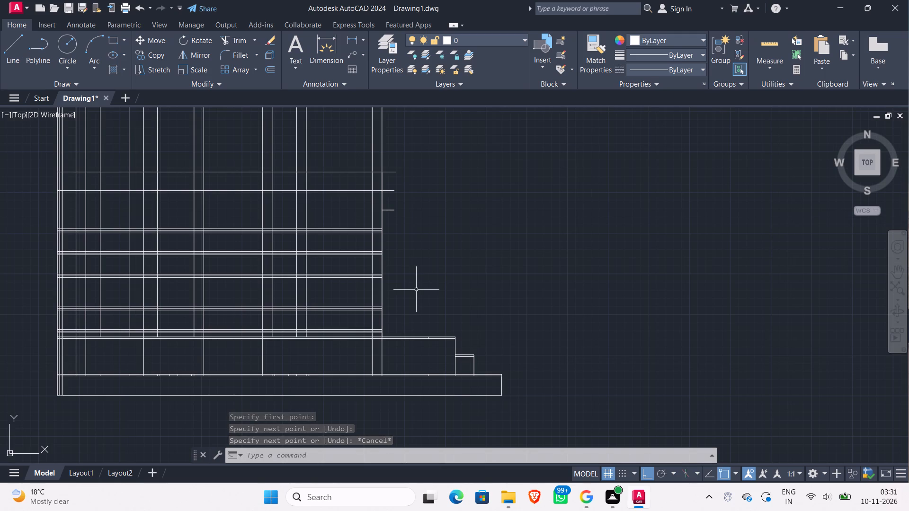
text(tr)
key(Return)
key(Return)
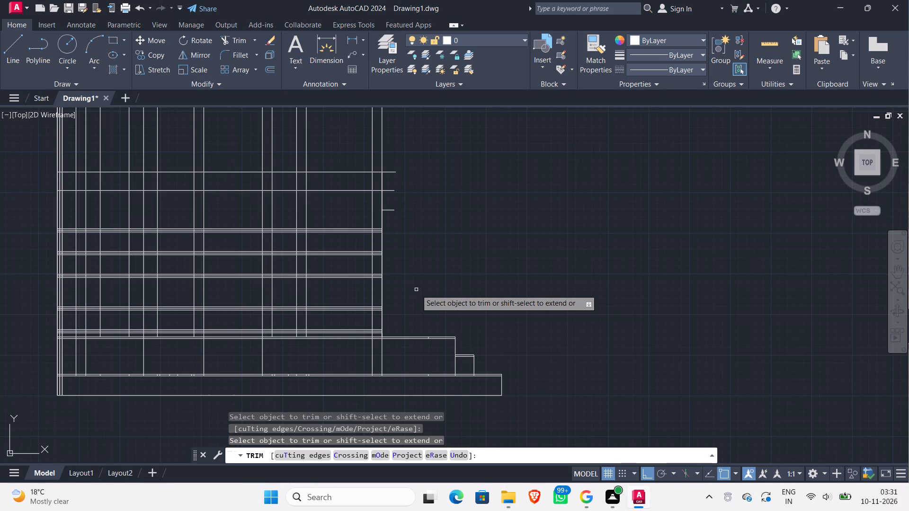
scroll(344, 345, up, 2)
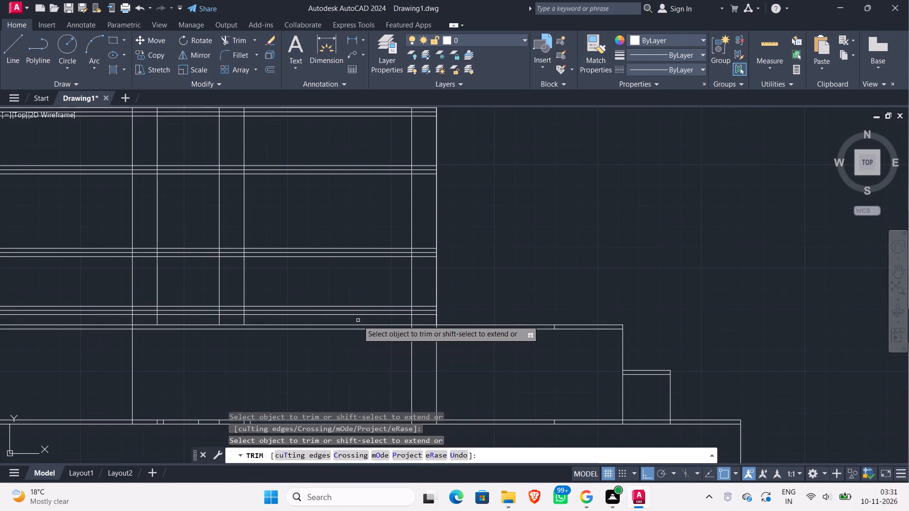
click(385, 311)
click(385, 311)
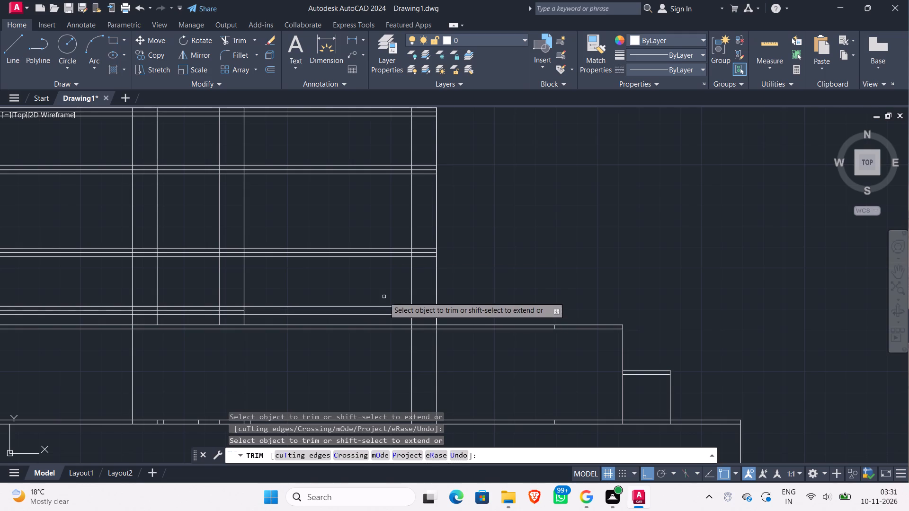
click(378, 311)
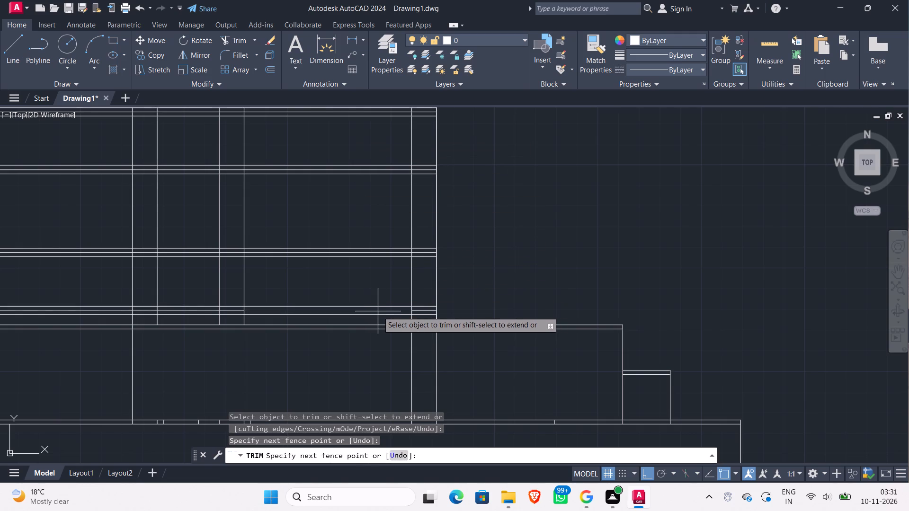
middle_drag(374, 275, 374, 282)
scroll(365, 214, down, 2)
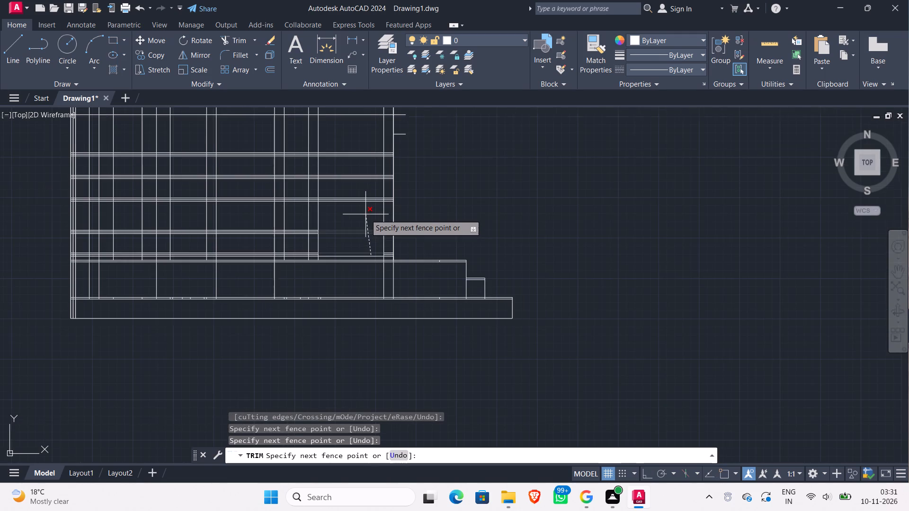
middle_drag(365, 214, 365, 240)
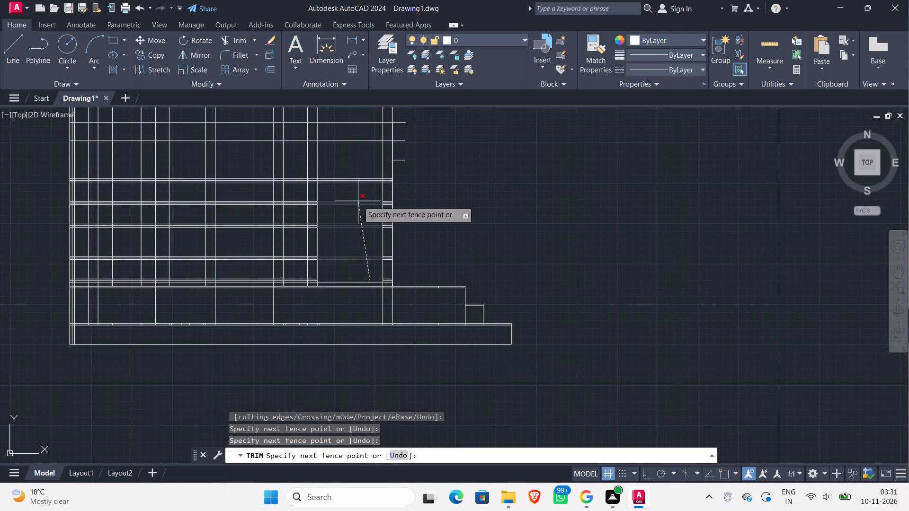
click(364, 175)
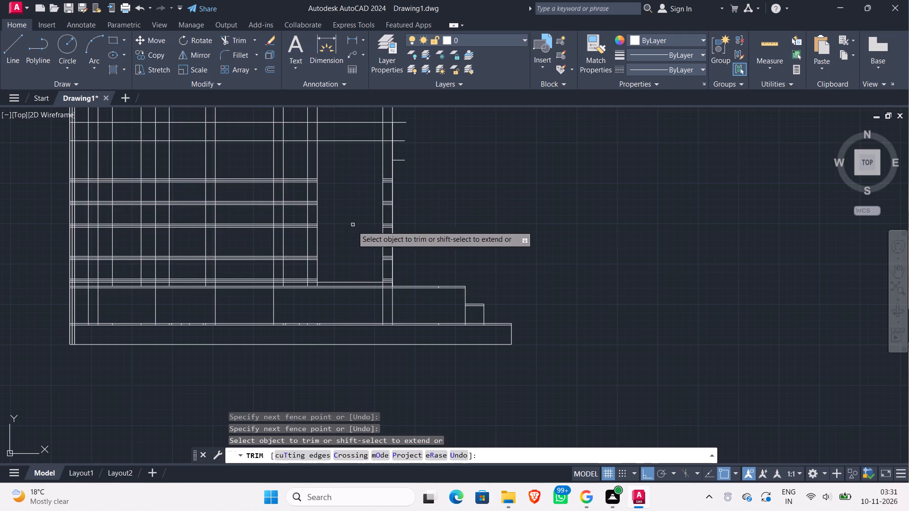
Trim the triple-band lines out of the narrow bay between the second and third columns from the elevation's right end.
scroll(299, 272, up, 1)
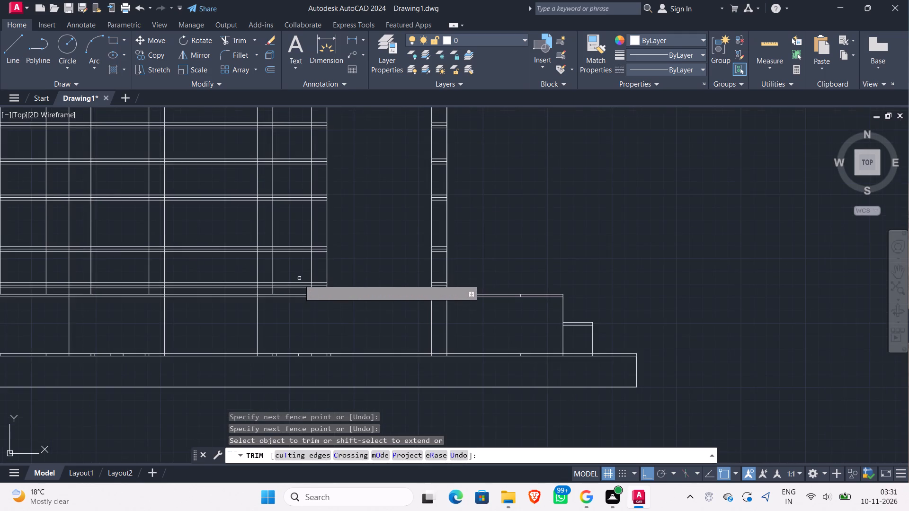
scroll(300, 288, up, 3)
click(302, 287)
scroll(302, 210, down, 1)
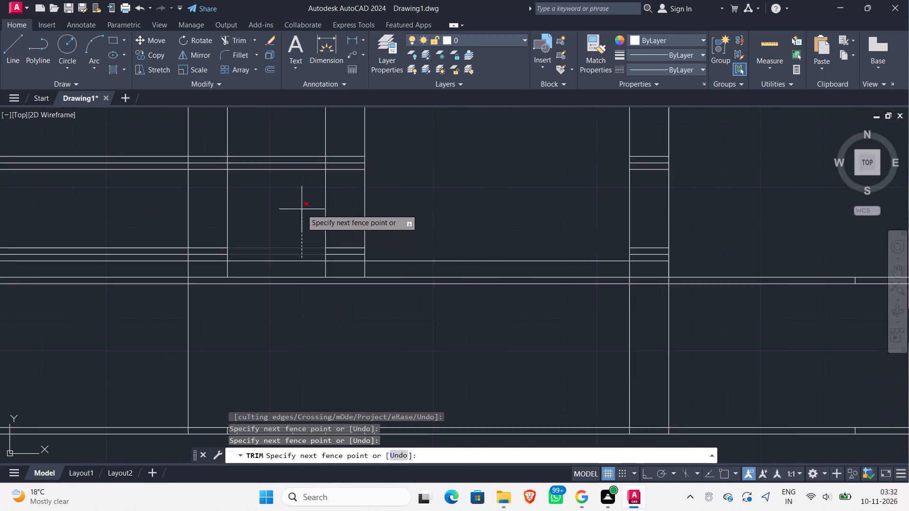
middle_drag(302, 209, 294, 343)
scroll(282, 222, down, 3)
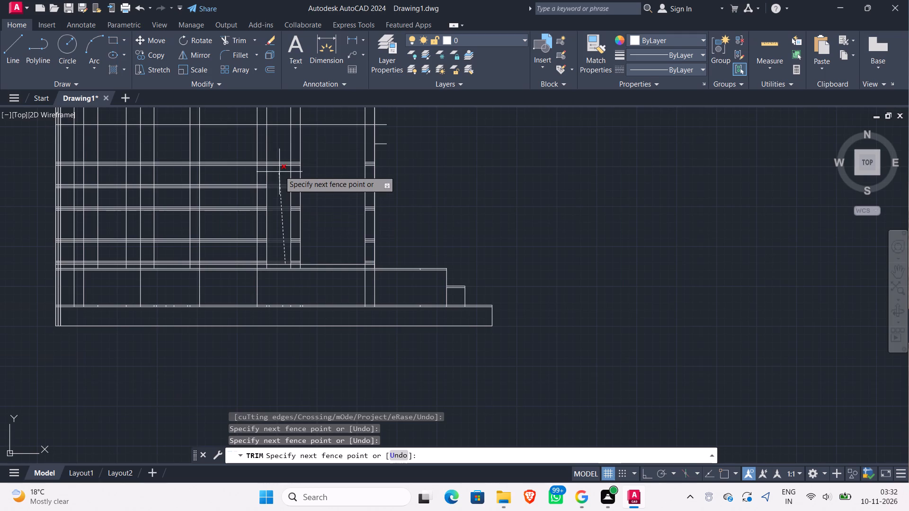
click(280, 158)
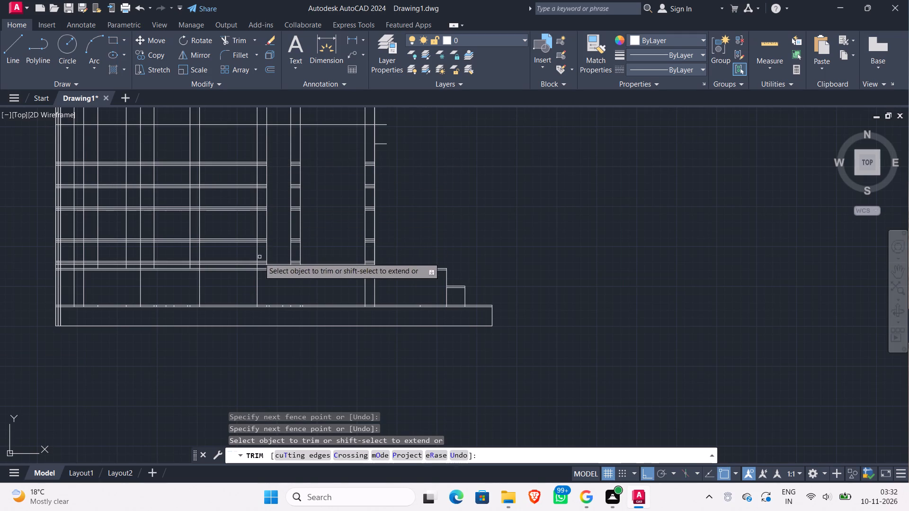
Trim the triple-band lines out of the bay between the third and fourth columns from the elevation's right end.
scroll(230, 266, up, 3)
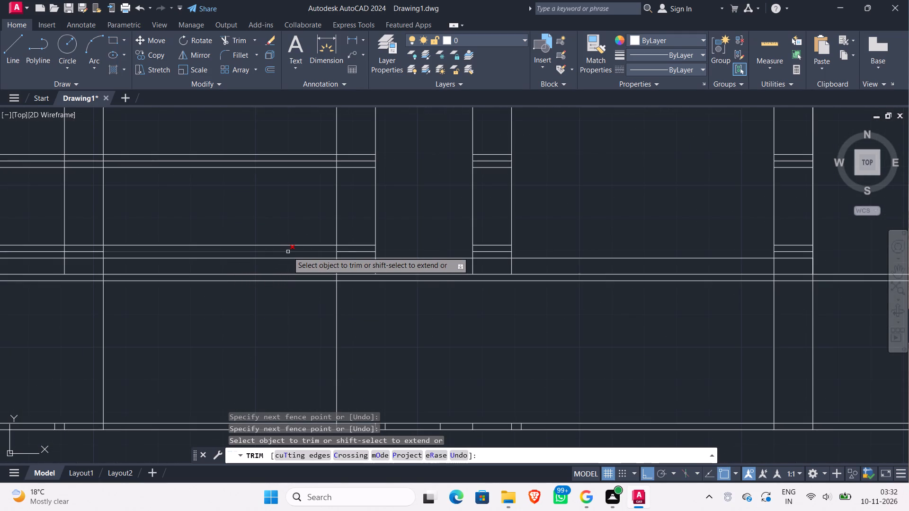
click(292, 256)
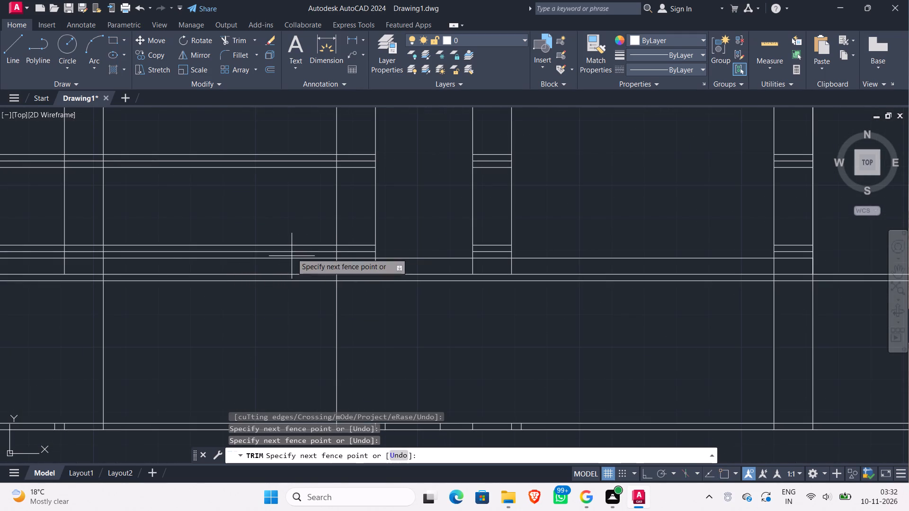
scroll(291, 233, down, 1)
middle_drag(291, 233, 278, 448)
click(272, 179)
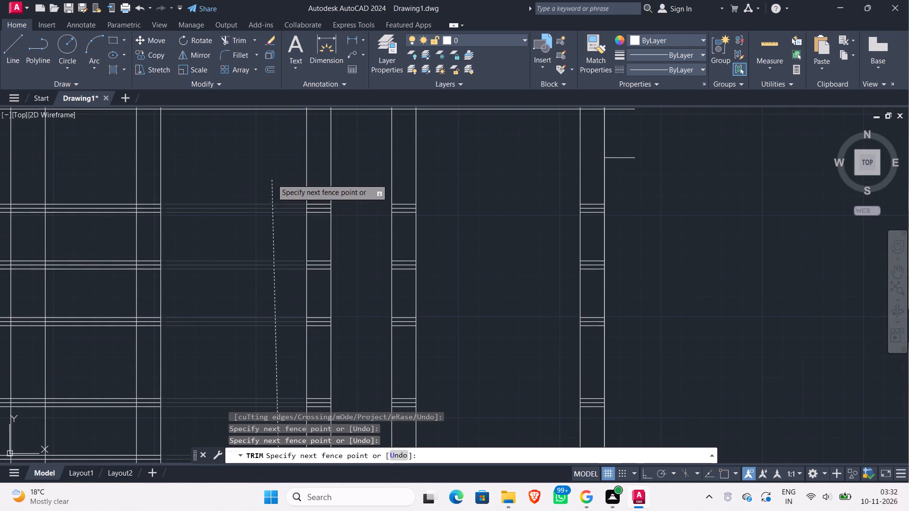
Trim the triple-band lines out of the bay between the fourth column from the right and the wall block at the elevation's left.
scroll(237, 215, down, 3)
middle_drag(224, 254, 257, 252)
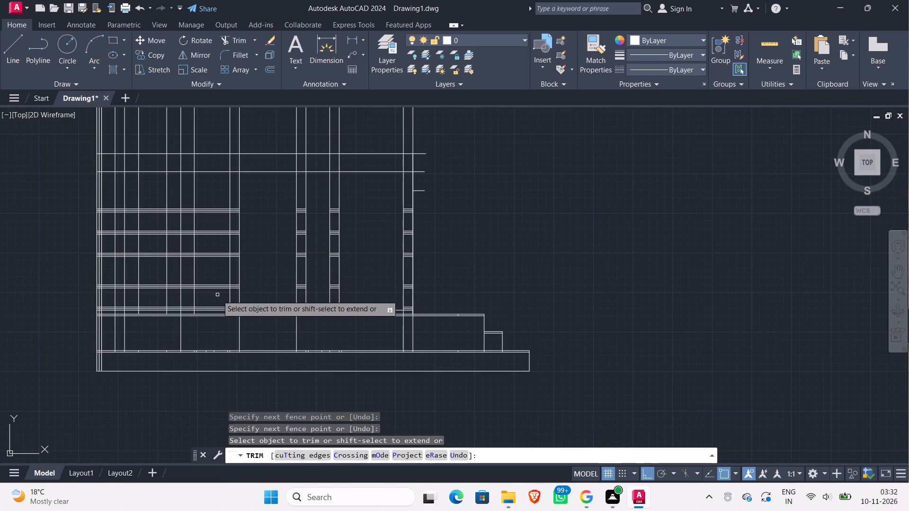
scroll(217, 307, up, 3)
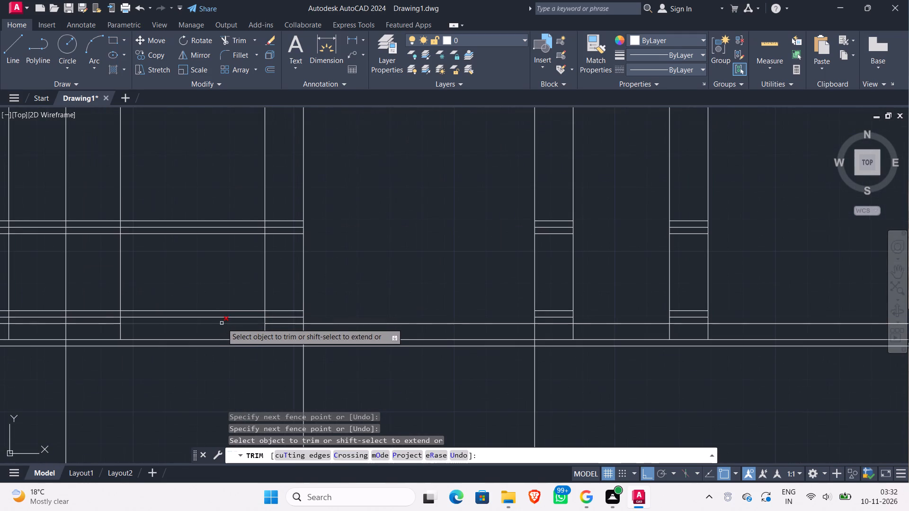
click(223, 321)
scroll(229, 151, down, 2)
middle_drag(229, 151, 221, 300)
click(219, 196)
Compare the trimmed column bands with the column shafts and wall mouldings in the reference side elevation.
scroll(192, 240, down, 2)
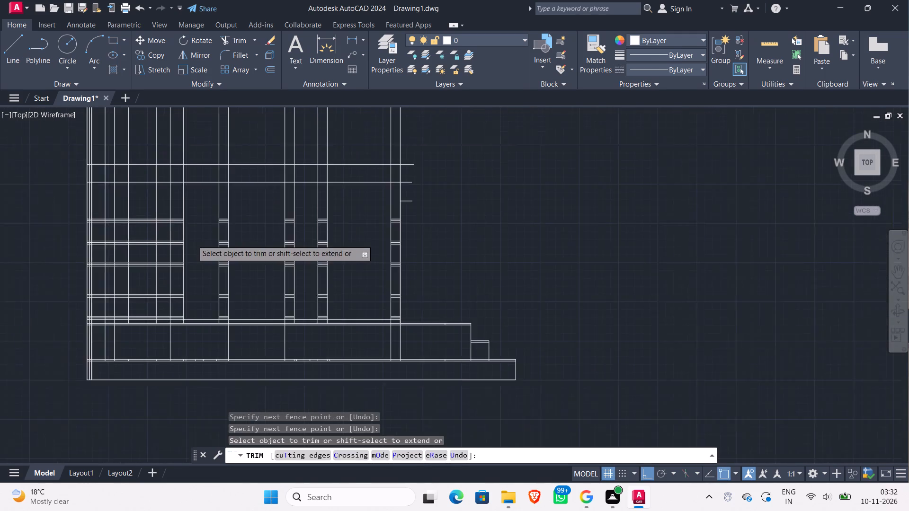
middle_click(196, 275)
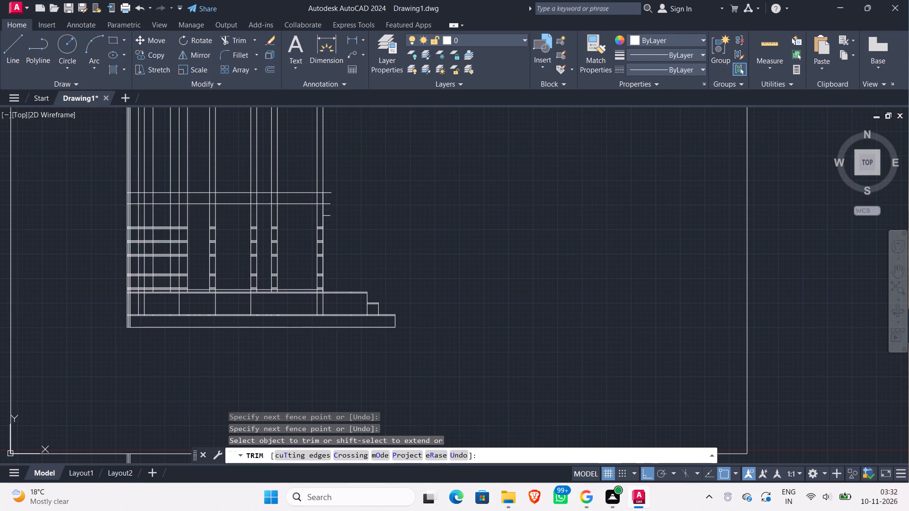
middle_drag(199, 263, 197, 351)
scroll(199, 334, down, 1)
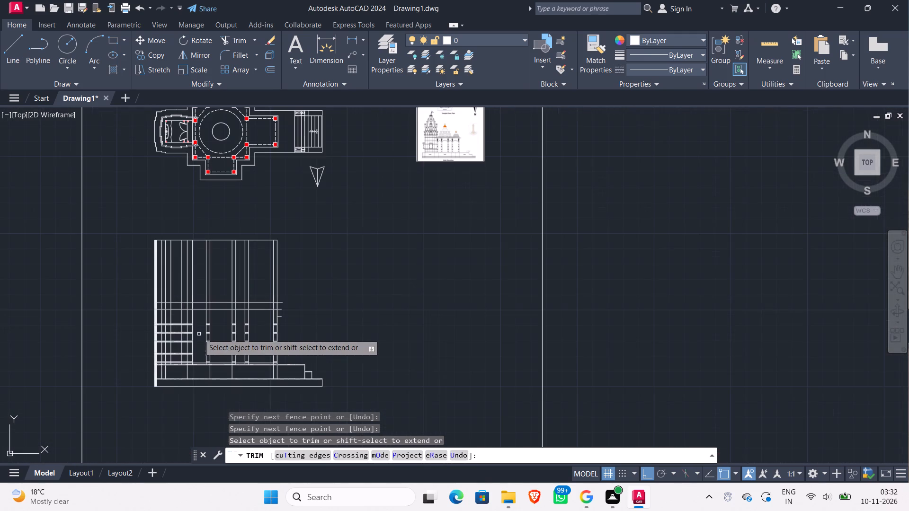
middle_drag(383, 228, 360, 281)
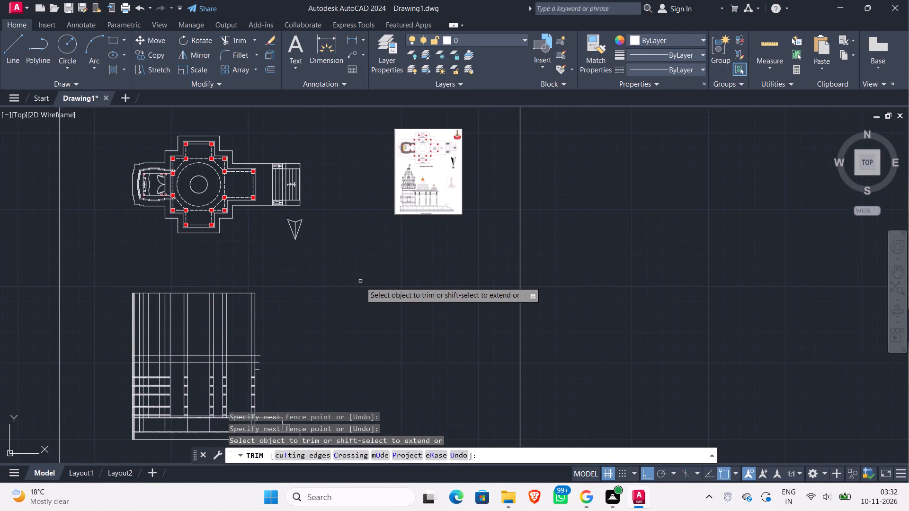
middle_drag(361, 281, 362, 260)
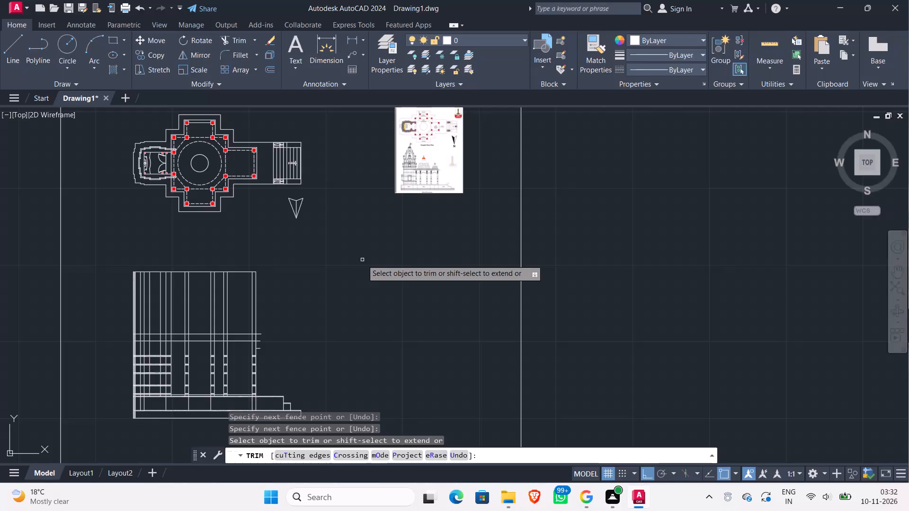
scroll(401, 185, up, 2)
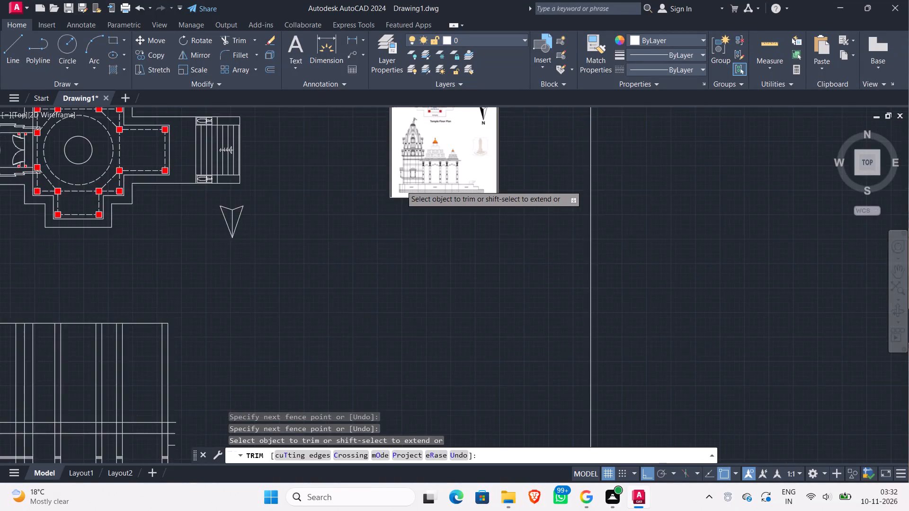
scroll(429, 173, up, 2)
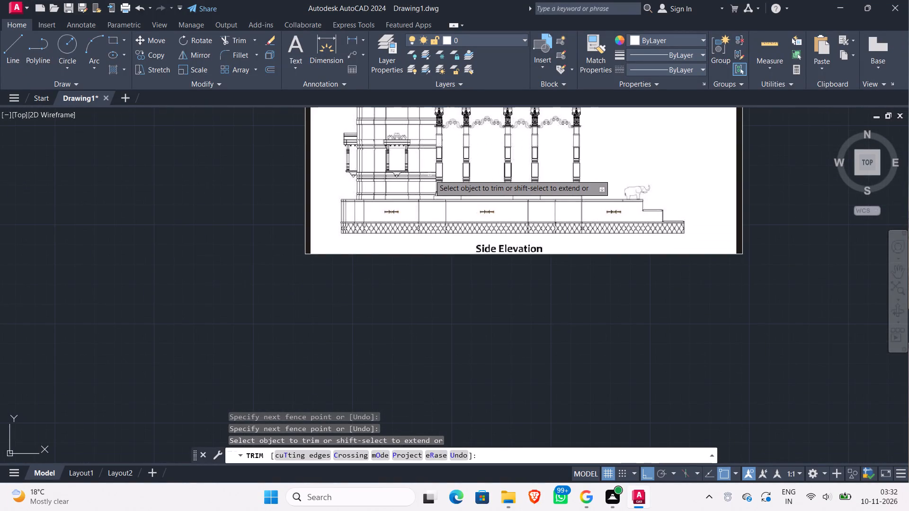
scroll(429, 175, down, 3)
middle_drag(282, 338, 323, 243)
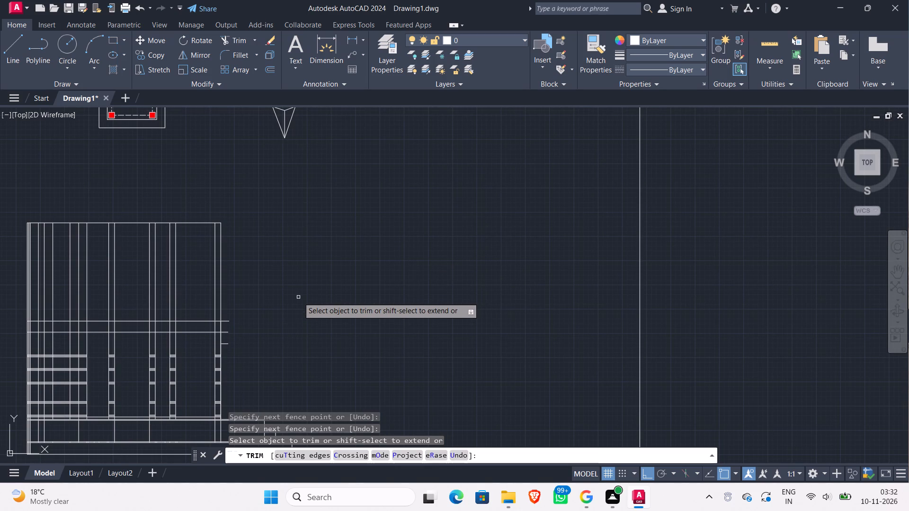
scroll(298, 297, down, 1)
scroll(391, 164, up, 1)
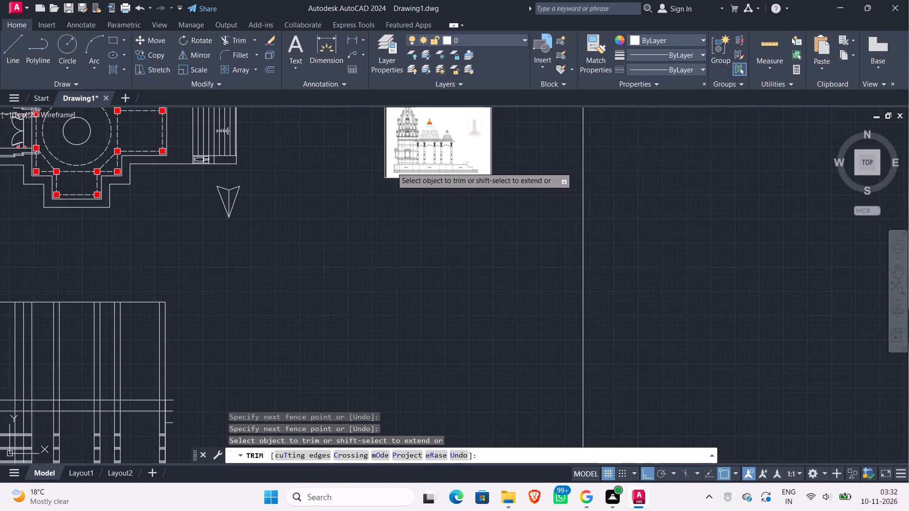
scroll(392, 168, up, 3)
scroll(392, 168, down, 3)
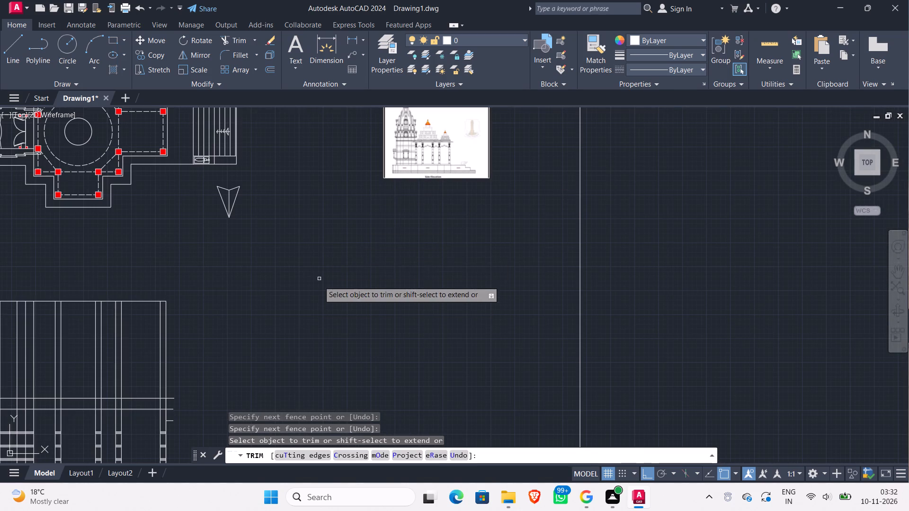
middle_drag(313, 295, 338, 258)
scroll(338, 258, down, 1)
scroll(382, 183, up, 2)
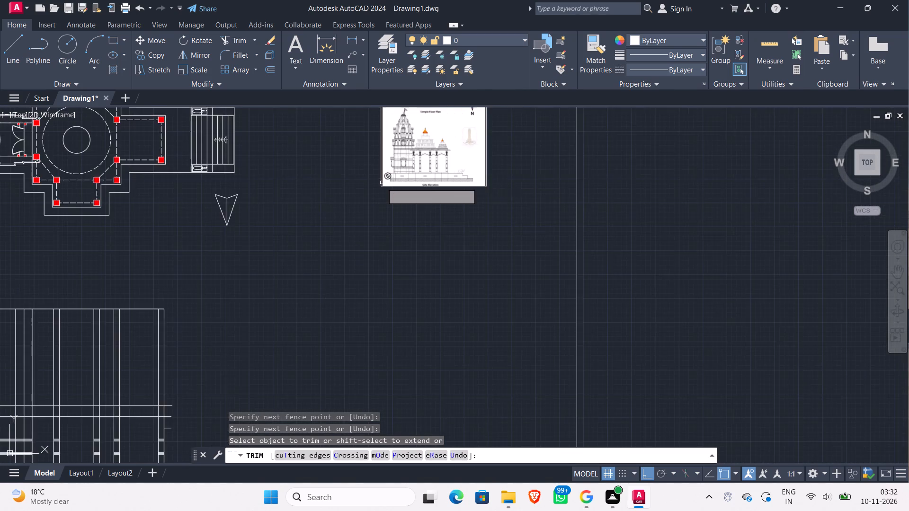
scroll(382, 183, down, 3)
middle_drag(302, 291, 310, 280)
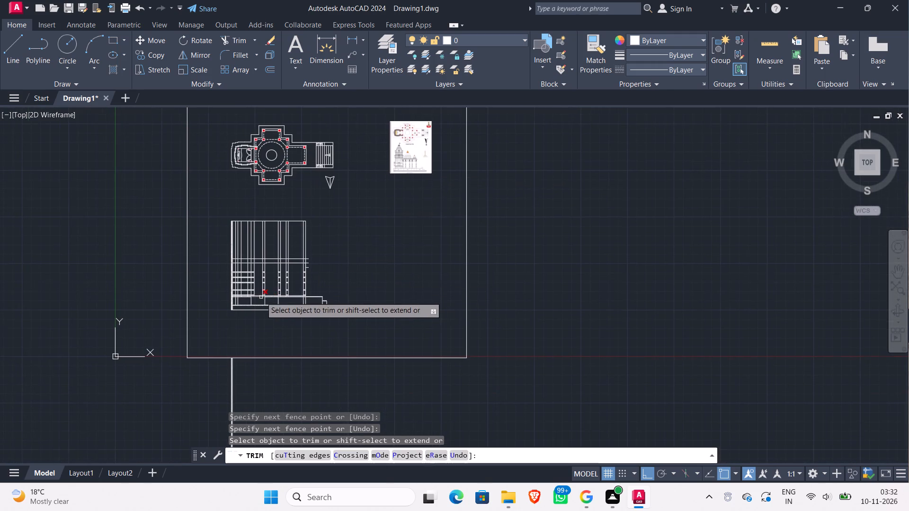
Trim the triple-band lines out of the widest vertical strip within the wall block at the elevation's left.
scroll(260, 296, up, 3)
scroll(195, 300, up, 2)
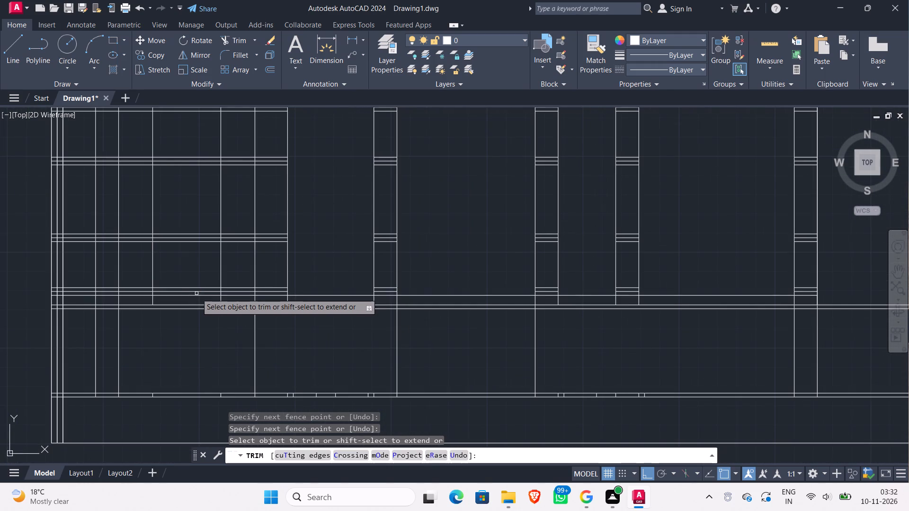
click(197, 293)
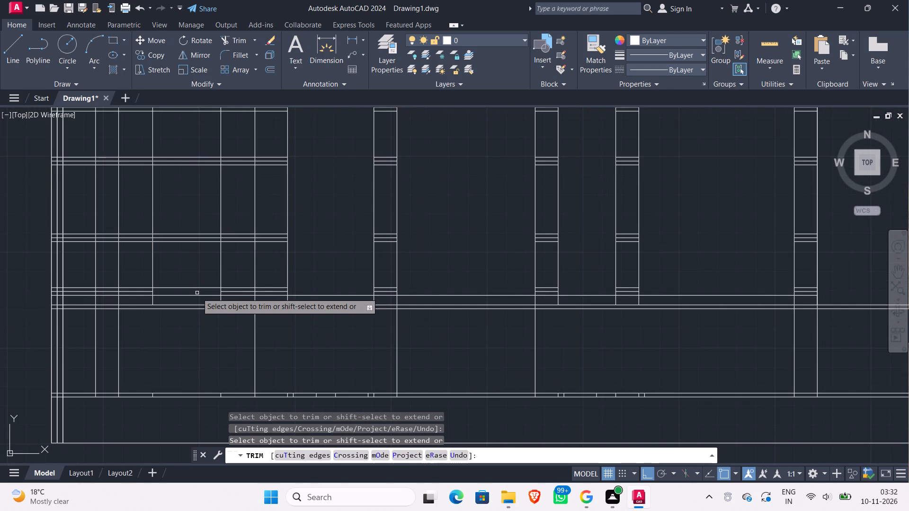
click(197, 293)
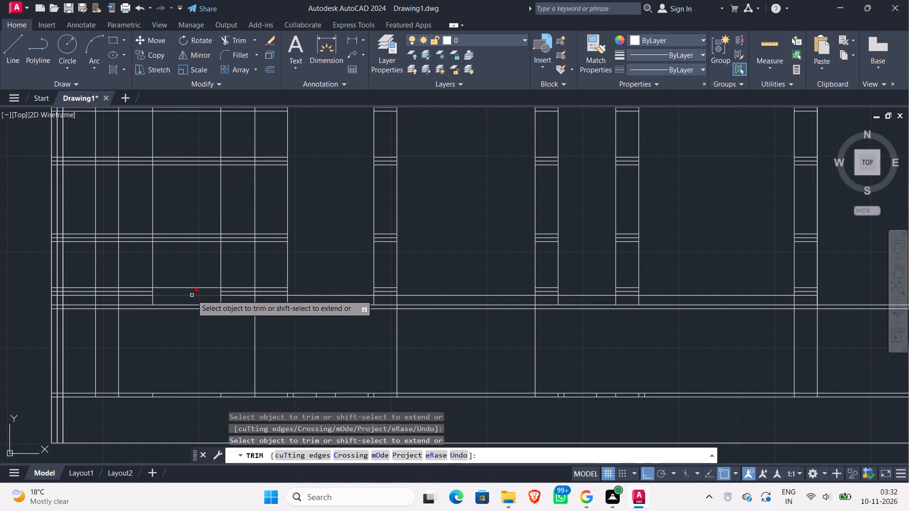
click(191, 291)
scroll(199, 199, down, 2)
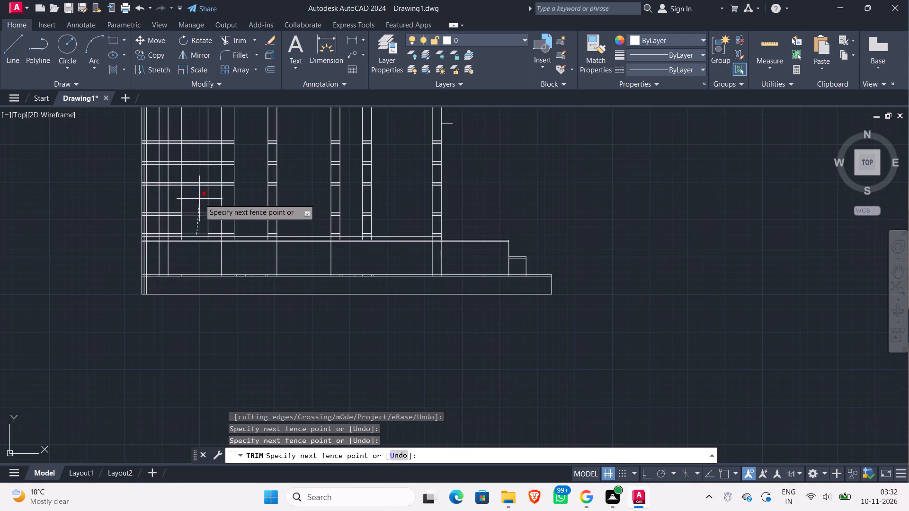
click(195, 138)
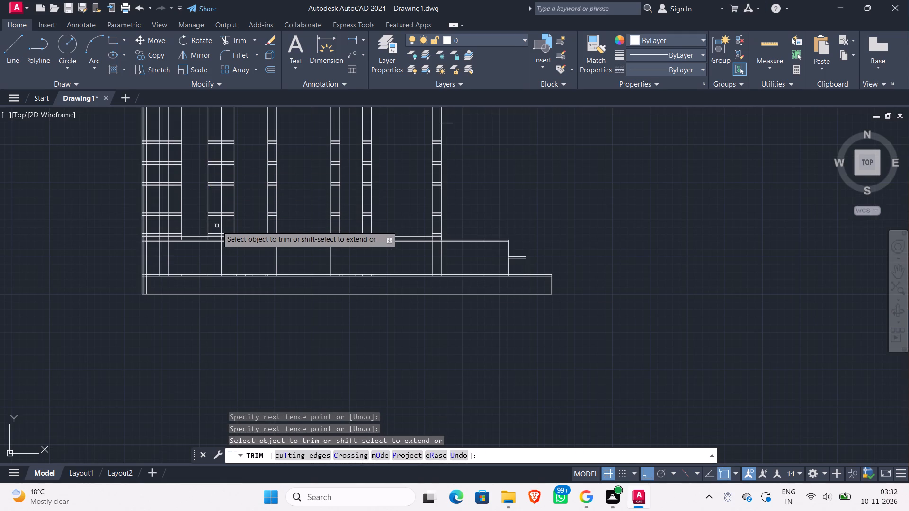
Trim the triple-band lines out of the left half of the banded strip just left of the fourth column from the right.
scroll(215, 240, up, 2)
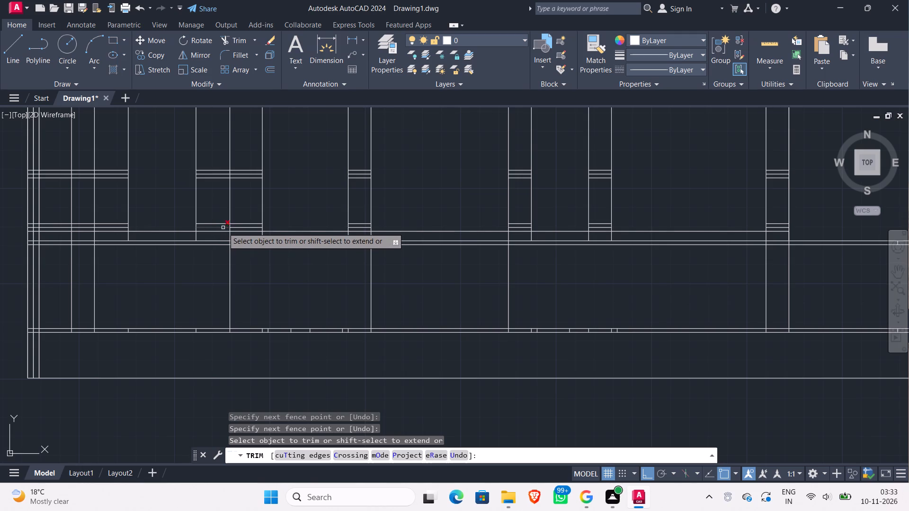
scroll(223, 228, up, 1)
click(221, 230)
scroll(216, 180, down, 2)
middle_drag(216, 180, 217, 266)
click(217, 123)
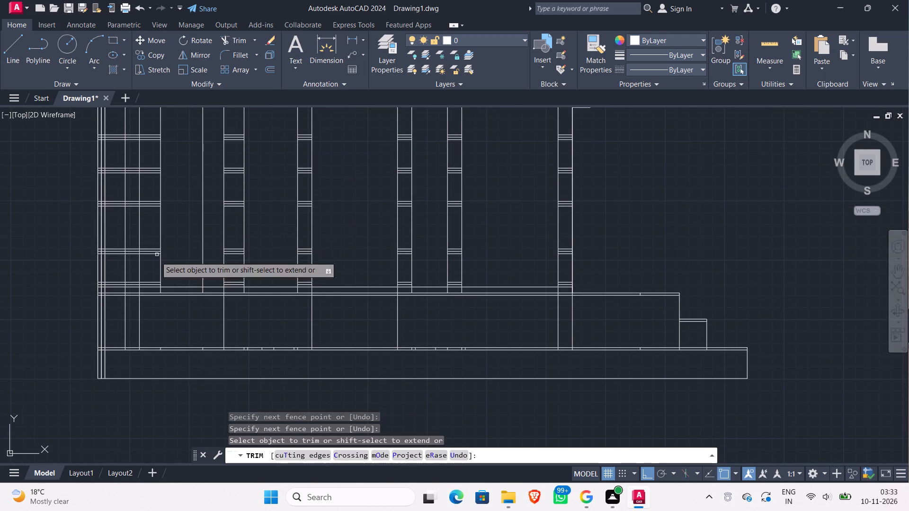
Trim the triple-band lines out of the two adjoining narrow strips at the right of the wall block's remaining left-hand bands.
scroll(152, 285, up, 2)
click(152, 285)
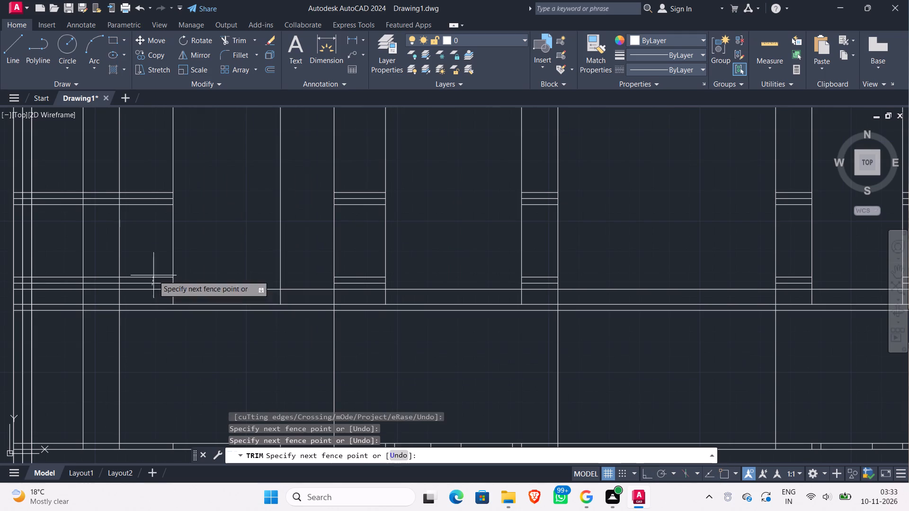
scroll(158, 211, down, 2)
middle_drag(158, 211, 157, 290)
click(153, 158)
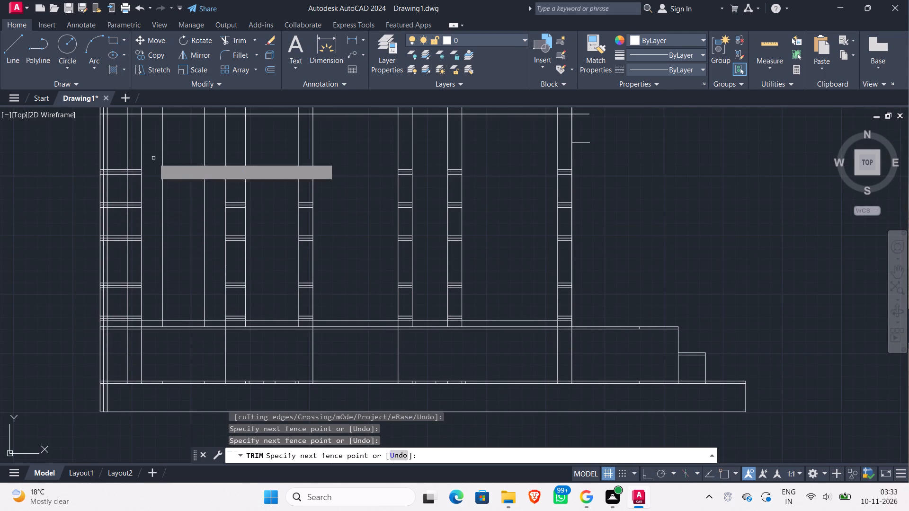
scroll(136, 322, up, 2)
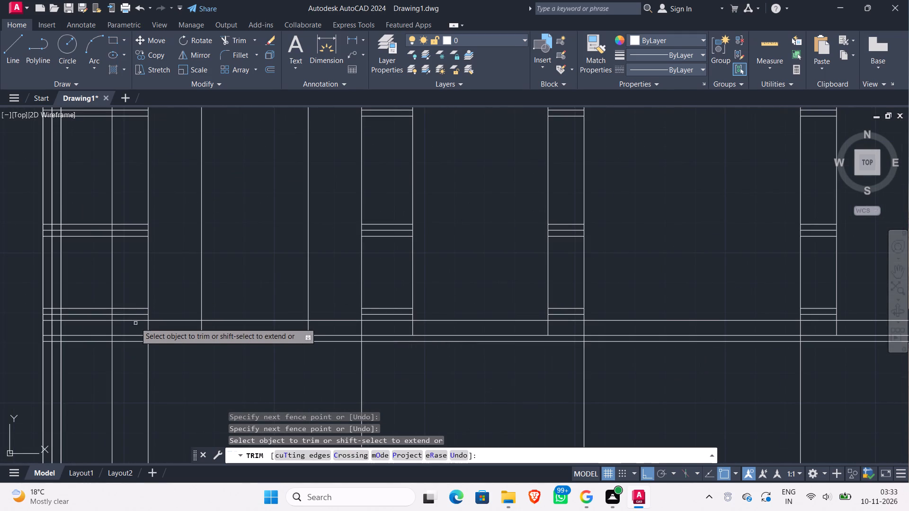
click(136, 317)
scroll(131, 246, down, 2)
middle_drag(131, 246, 128, 349)
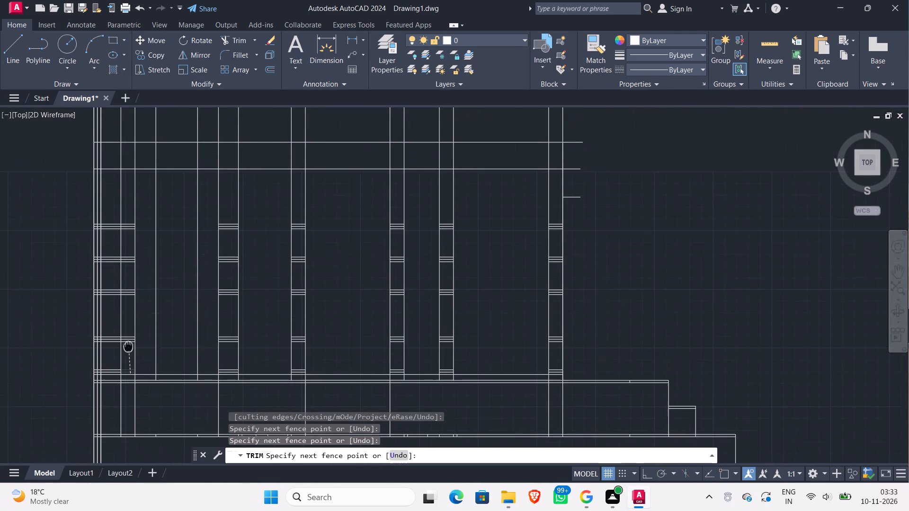
middle_drag(128, 349, 128, 349)
click(129, 219)
Trim the triple-band lines out of the last strip beside the closely spaced lines at the elevation's left edge.
scroll(107, 373, up, 2)
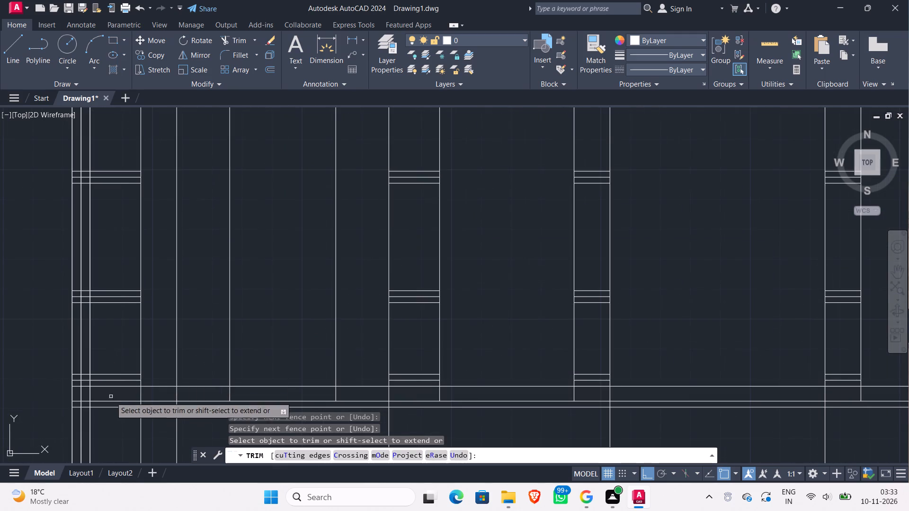
click(114, 383)
scroll(124, 240, down, 2)
middle_drag(124, 240, 123, 305)
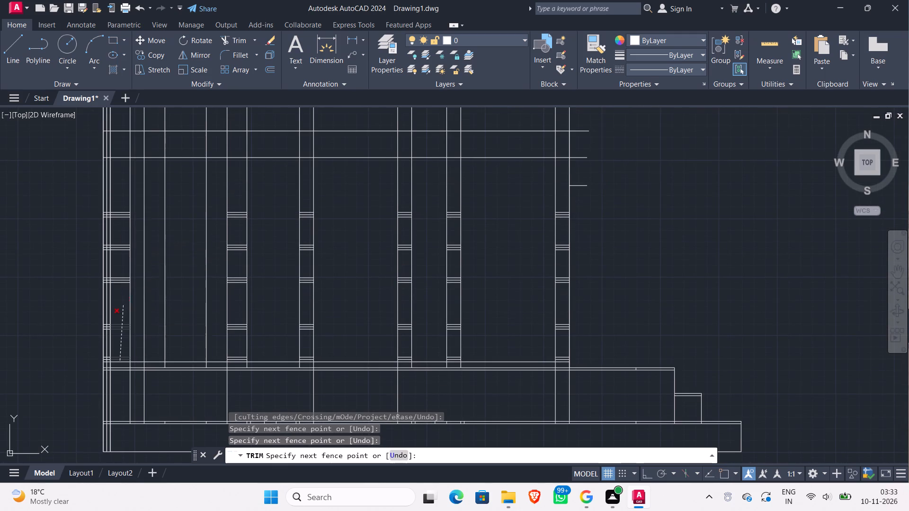
click(120, 203)
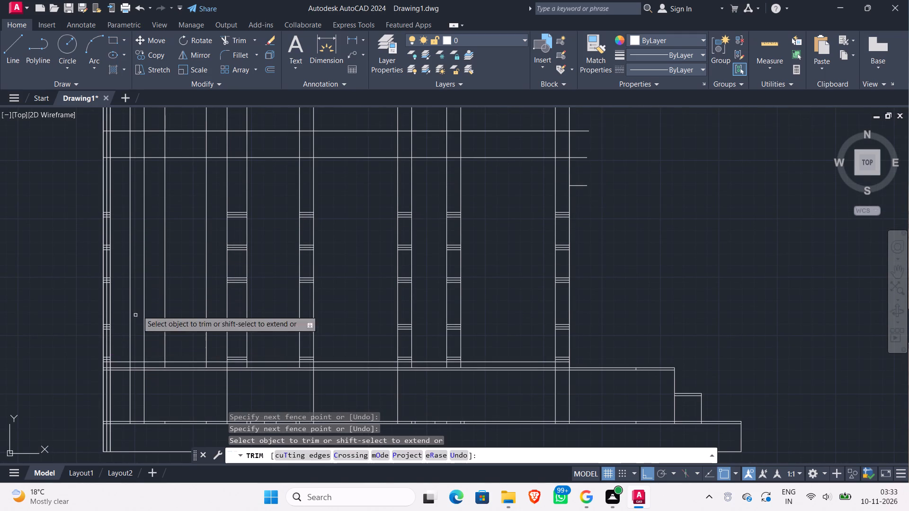
Compare the trimmed elevation with the column shafts and bases in the reference side elevation.
middle_drag(665, 266, 509, 275)
scroll(499, 277, down, 1)
middle_drag(518, 285, 413, 326)
scroll(440, 311, down, 1)
middle_drag(440, 311, 464, 311)
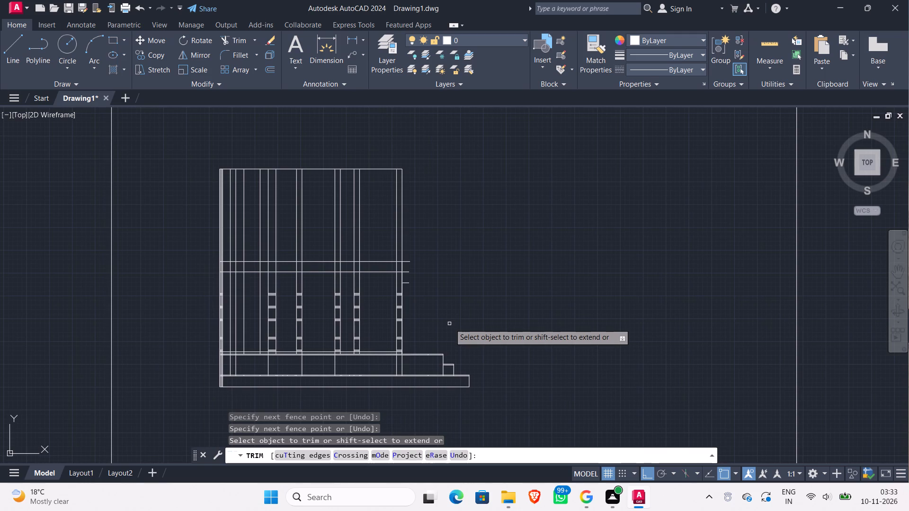
middle_drag(450, 324, 433, 375)
scroll(443, 344, down, 1)
middle_drag(443, 343, 405, 320)
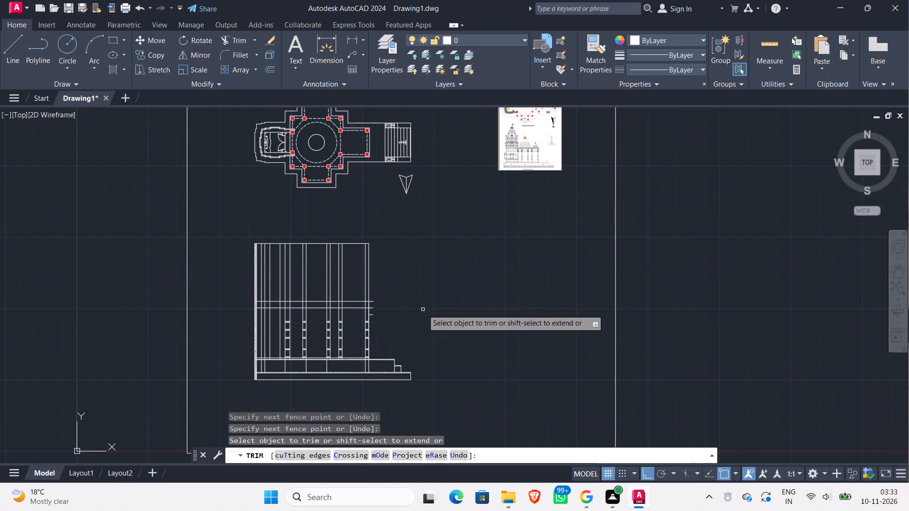
middle_drag(423, 309, 374, 341)
scroll(473, 185, up, 2)
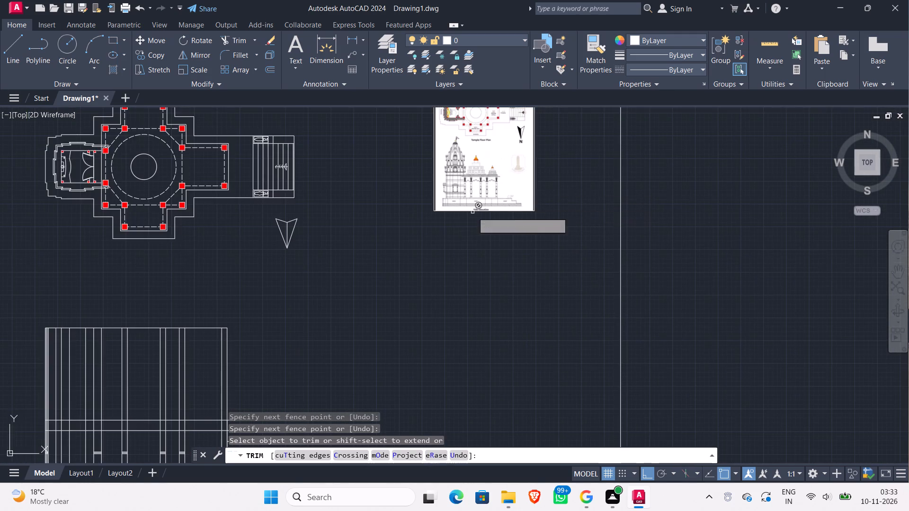
scroll(472, 212, up, 1)
scroll(493, 162, up, 2)
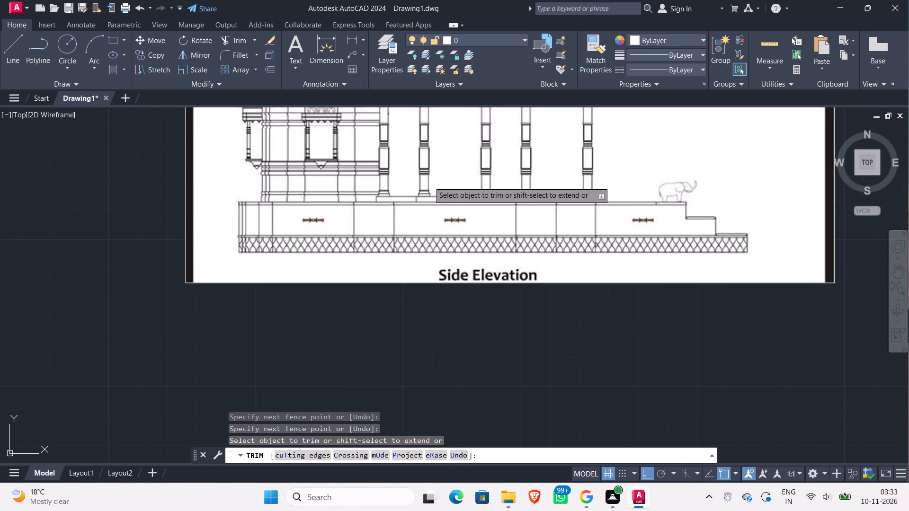
scroll(460, 169, down, 1)
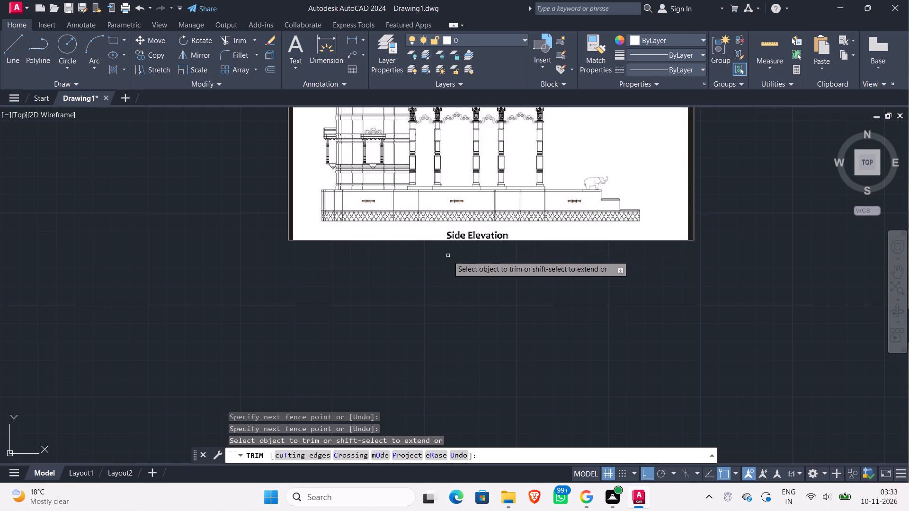
middle_drag(344, 267, 401, 258)
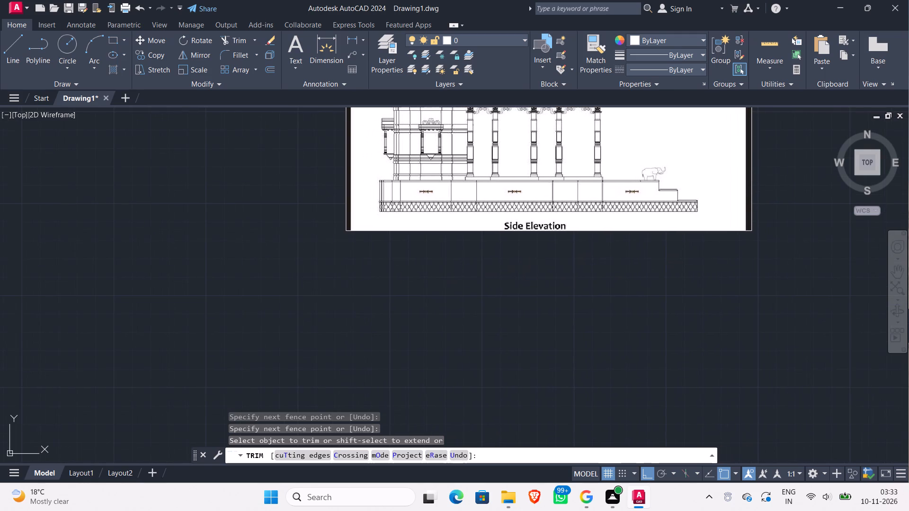
scroll(334, 271, down, 1)
middle_drag(238, 297, 449, 218)
scroll(350, 246, down, 2)
middle_drag(289, 309, 325, 225)
middle_drag(336, 308, 342, 280)
middle_drag(337, 325, 349, 273)
key(Escape)
middle_click(302, 325)
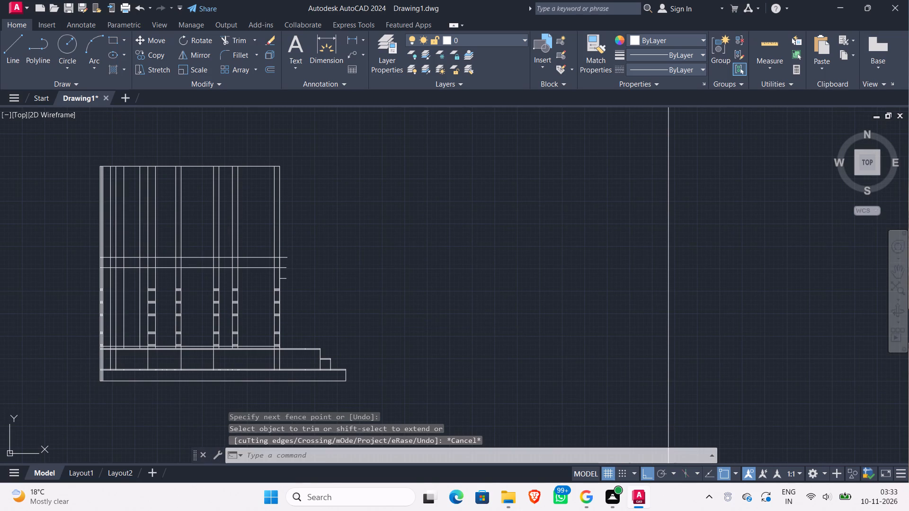
Offset both vertical edges of the column at the elevation's right end outward by 2 inches.
key(o)
key(Return)
key(Return)
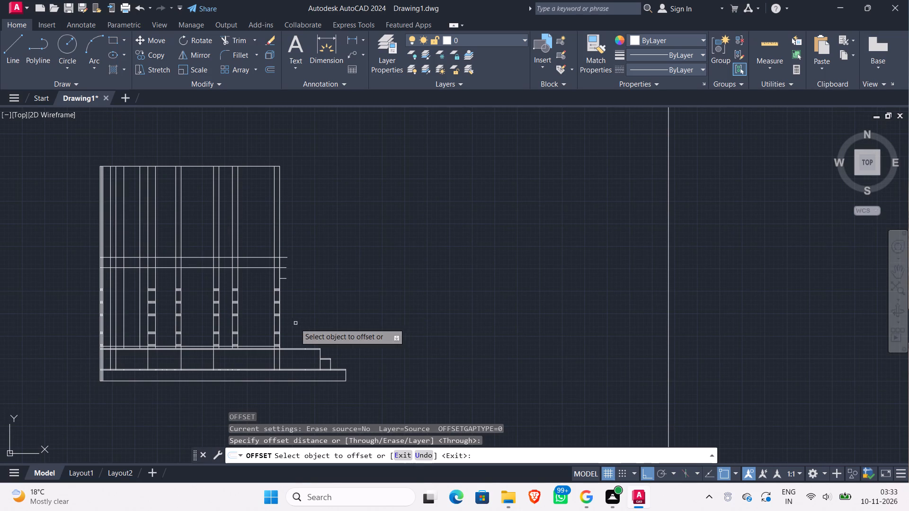
scroll(294, 324, up, 1)
click(270, 329)
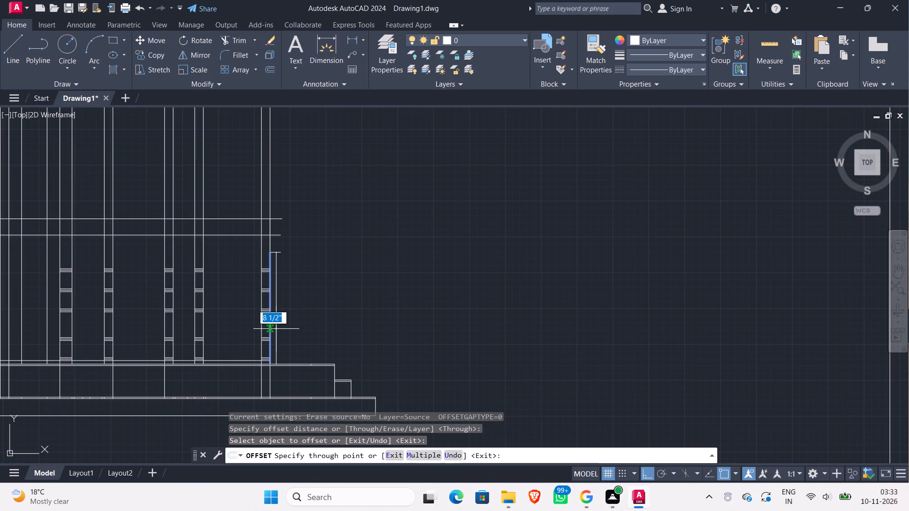
text(2")
key(Return)
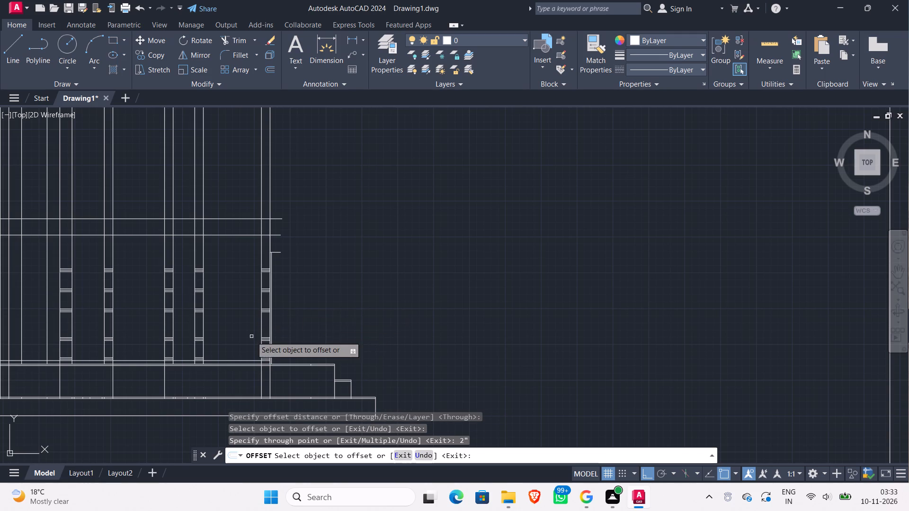
scroll(267, 331, up, 2)
click(250, 328)
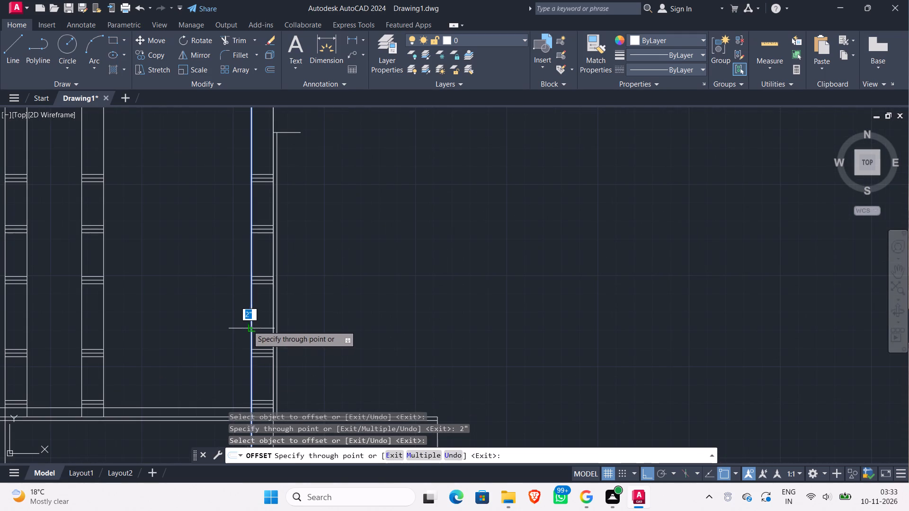
text(2")
key(Return)
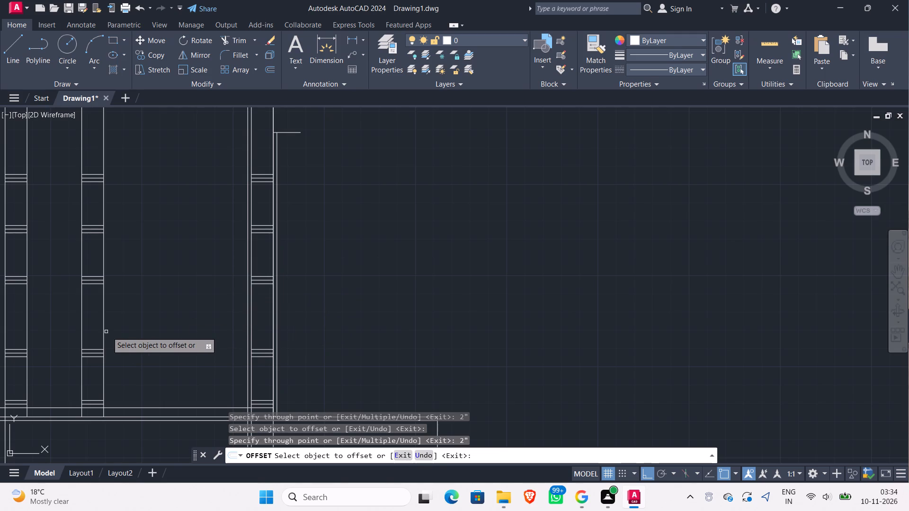
Offset both vertical edges of the second column from the elevation's right end outward by 2 inches.
click(103, 332)
text(2")
key(Return)
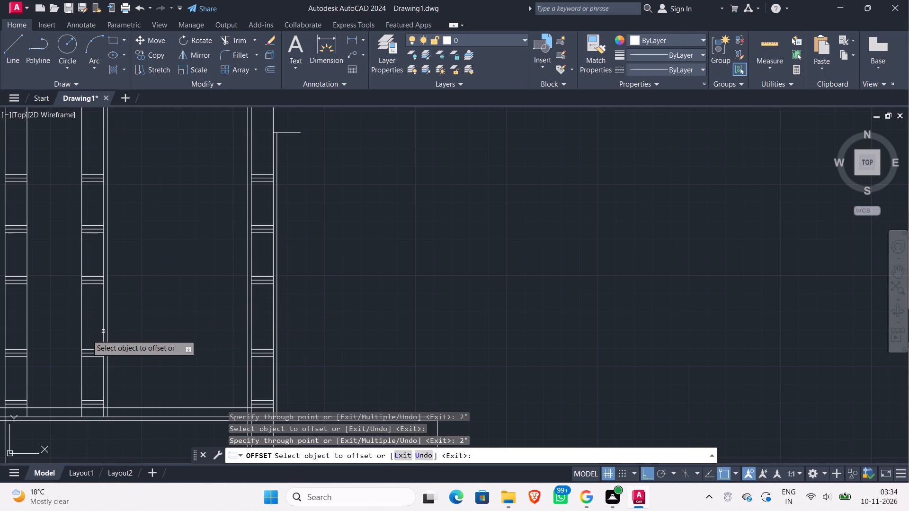
click(80, 337)
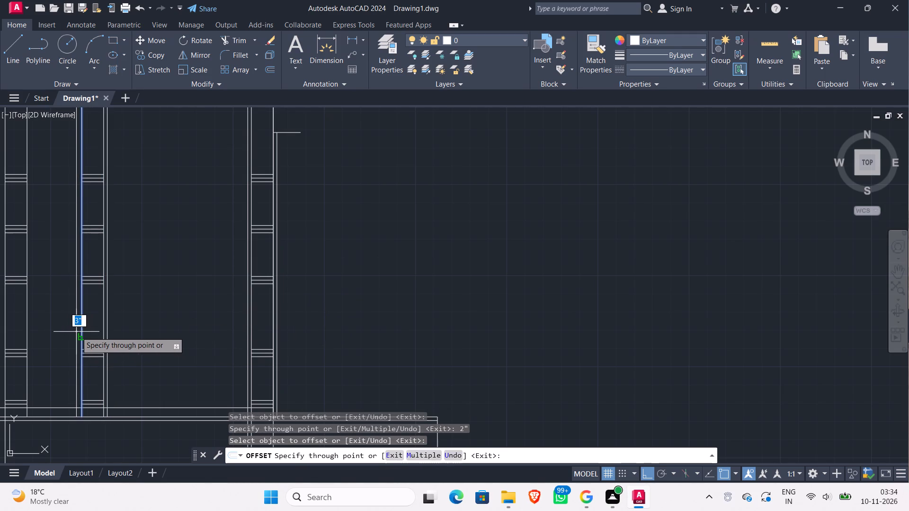
text(2")
key(Return)
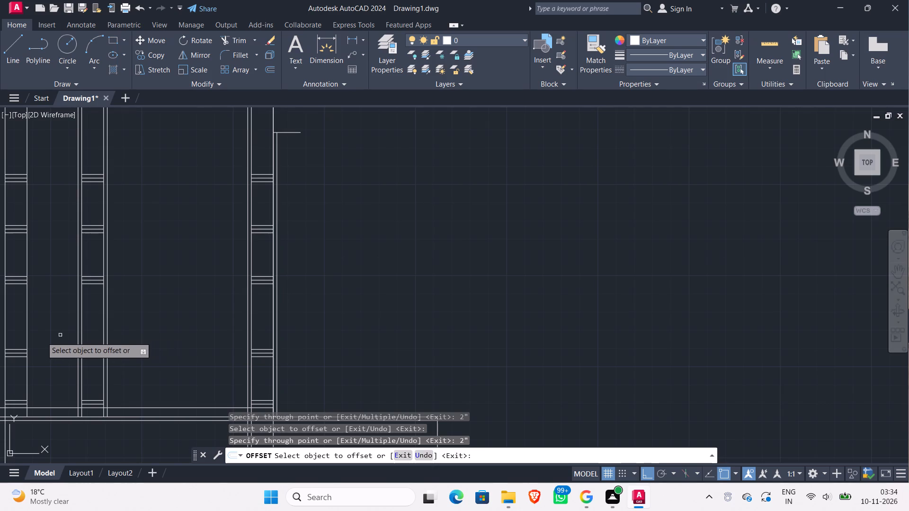
Offset both vertical edges of the third column from the elevation's right end outward by 2 inches.
middle_drag(42, 335, 250, 316)
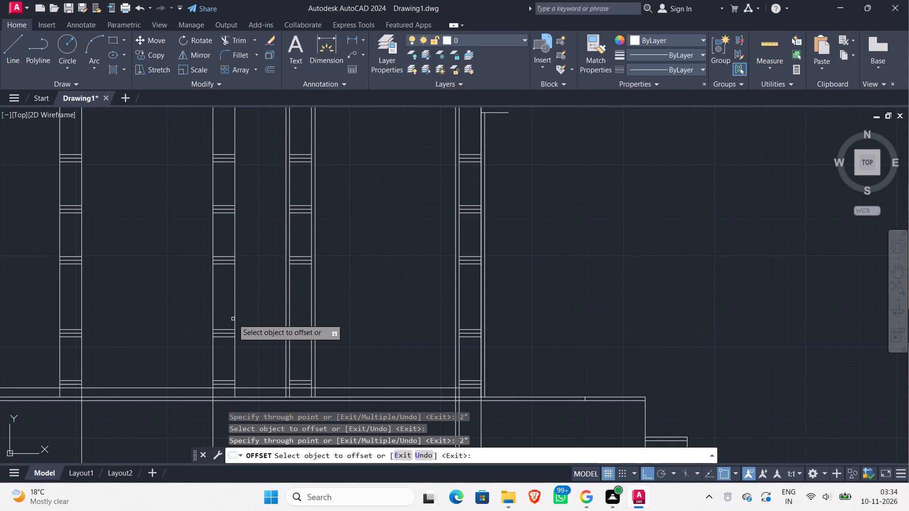
click(234, 321)
text(2")
key(Return)
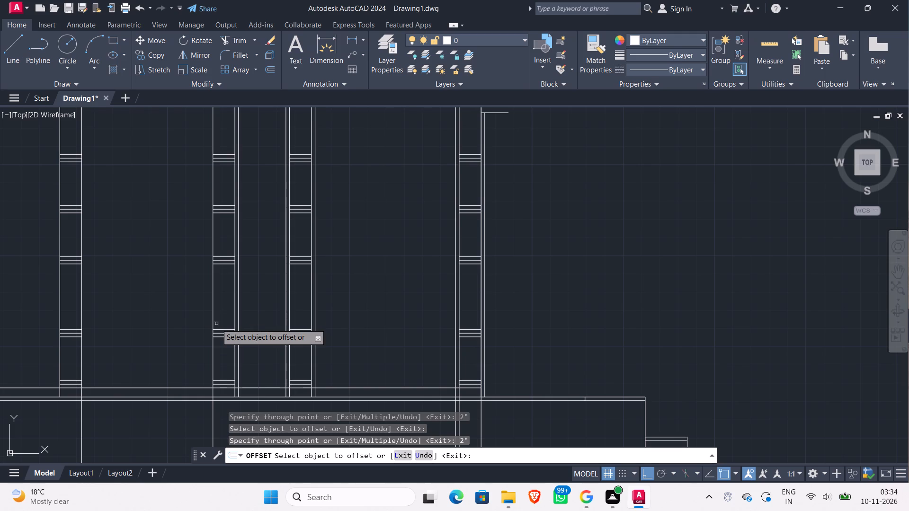
click(213, 319)
text(2")
key(Return)
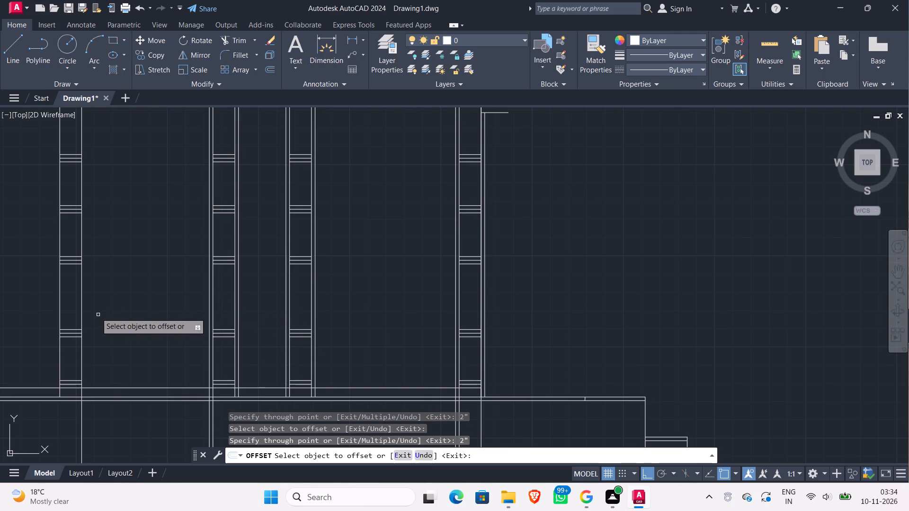
Offset both vertical edges of the fourth column from the elevation's right end outward by 2 inches.
click(80, 308)
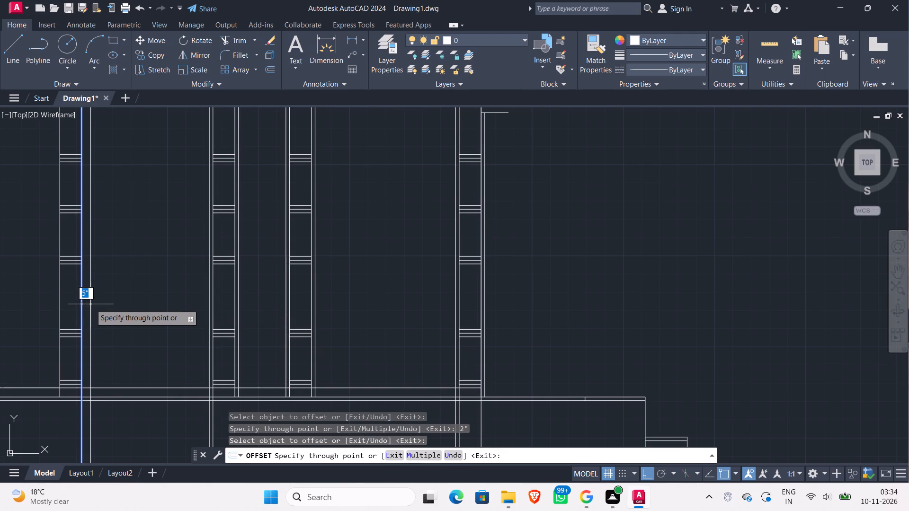
text(2")
key(Return)
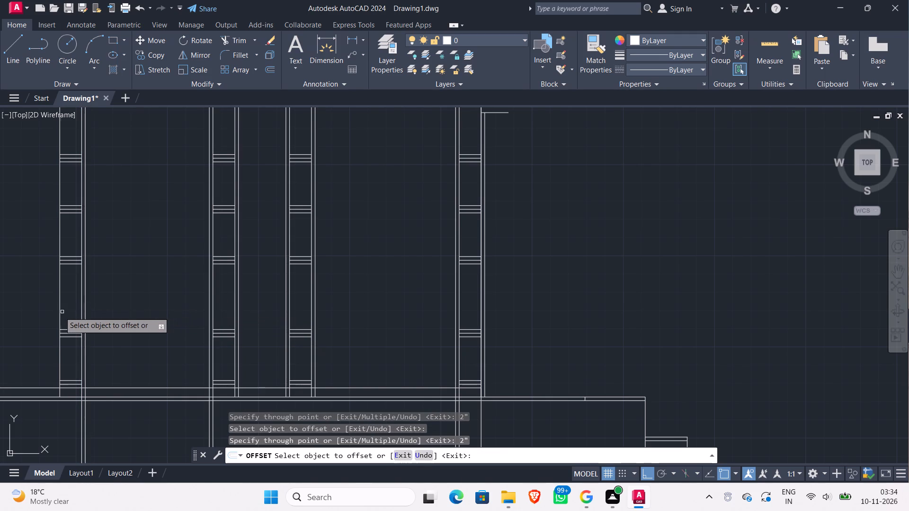
click(58, 305)
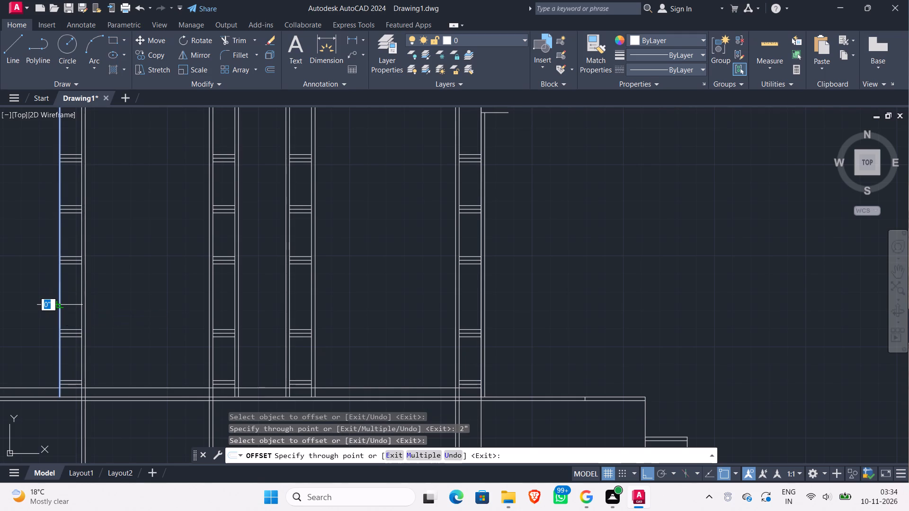
text(2")
key(Return)
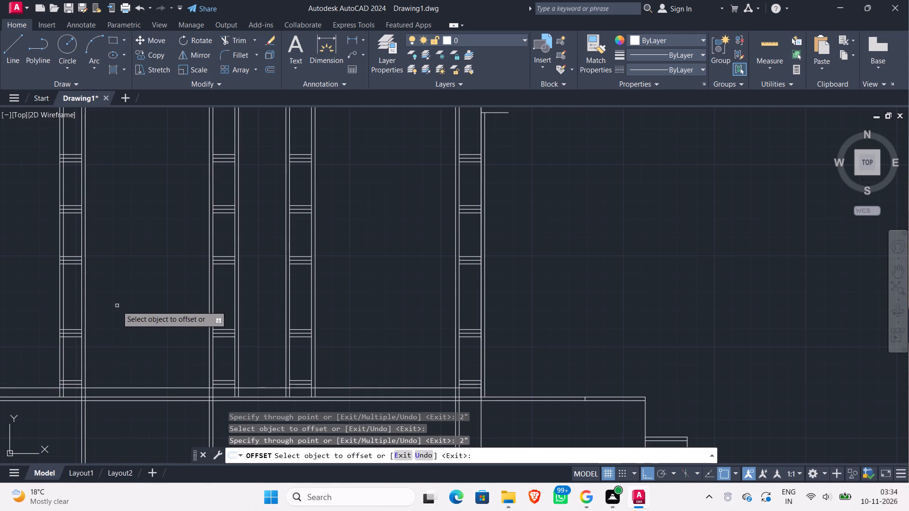
Offset both vertical edges of the fifth column from the elevation's right end outward by 2 inches.
scroll(118, 306, down, 2)
middle_drag(118, 304, 182, 288)
scroll(129, 292, up, 2)
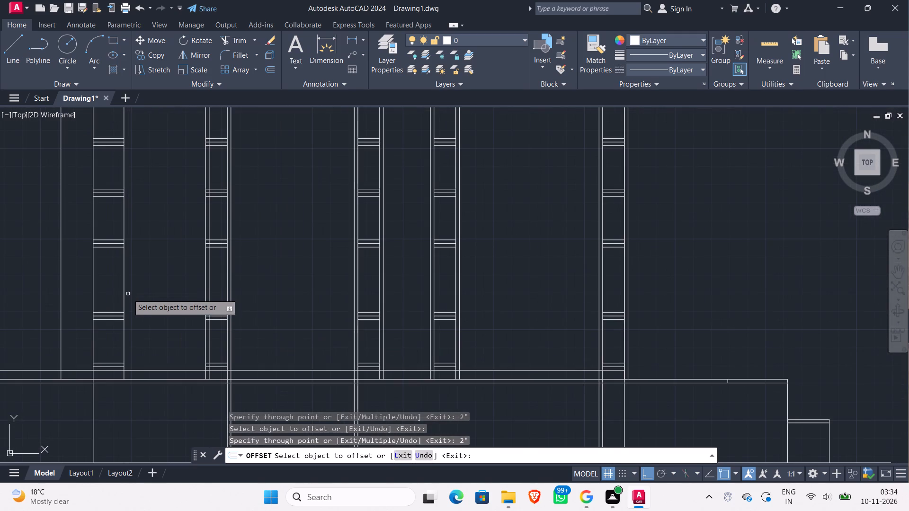
click(123, 293)
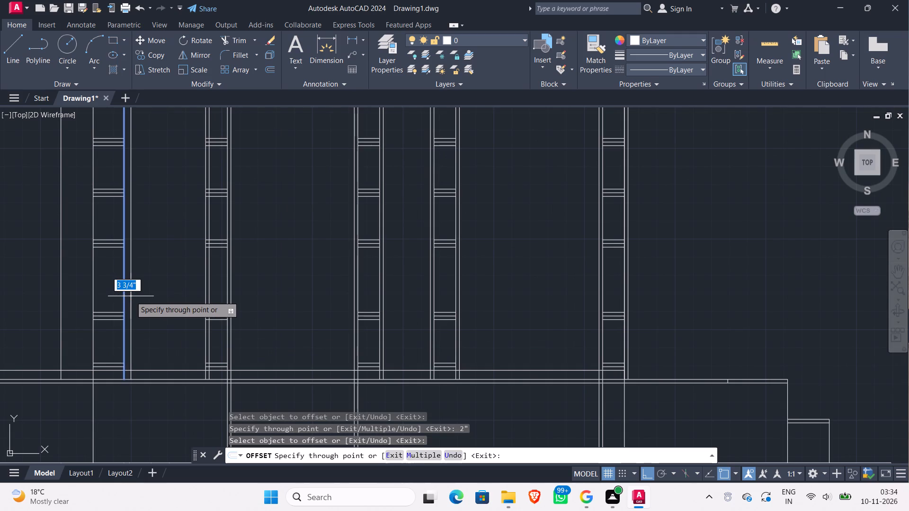
text(2")
key(Return)
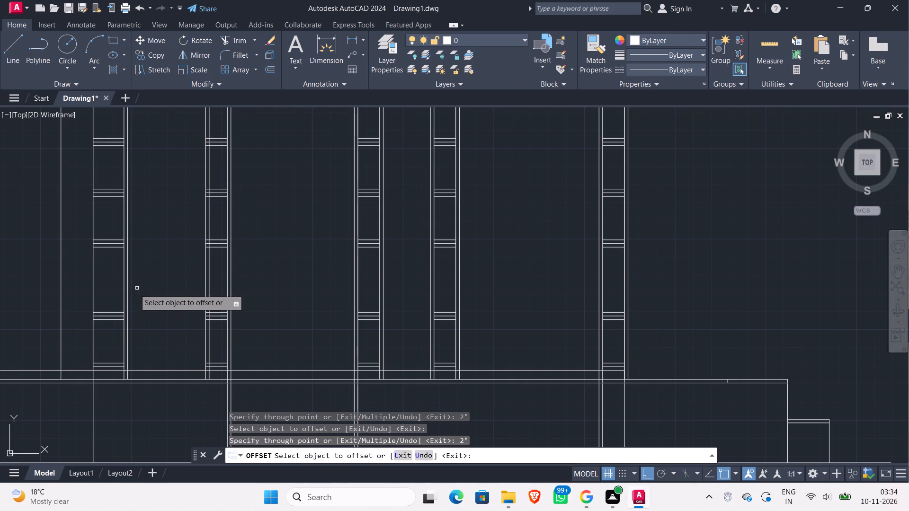
click(93, 302)
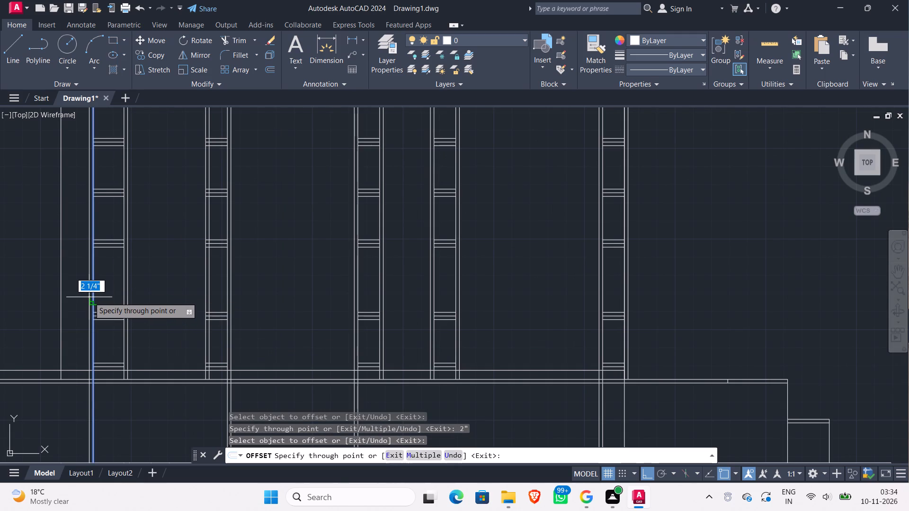
text(2")
key(Return)
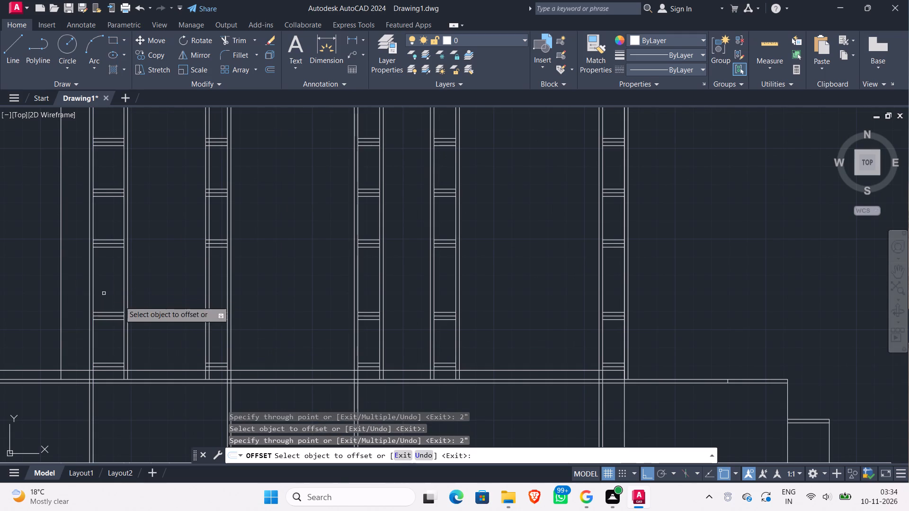
scroll(140, 307, down, 2)
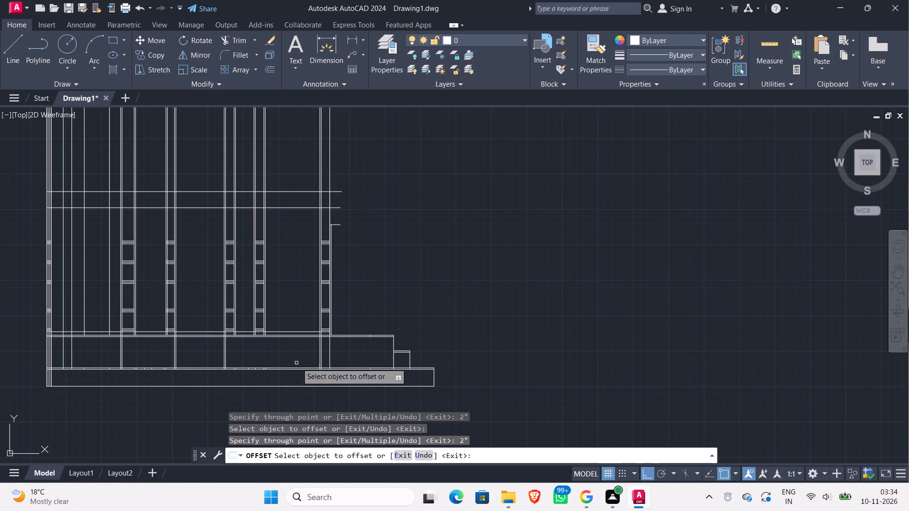
scroll(313, 350, up, 2)
scroll(305, 346, down, 1)
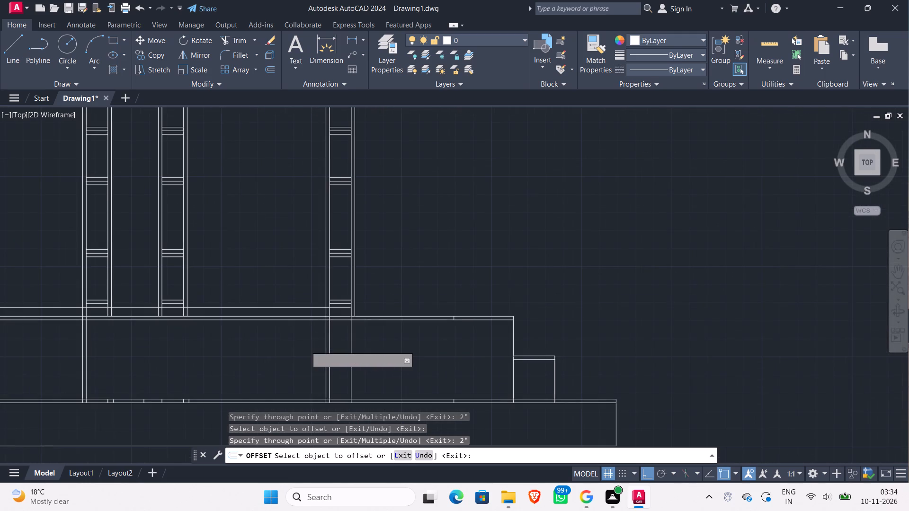
middle_drag(304, 347, 313, 388)
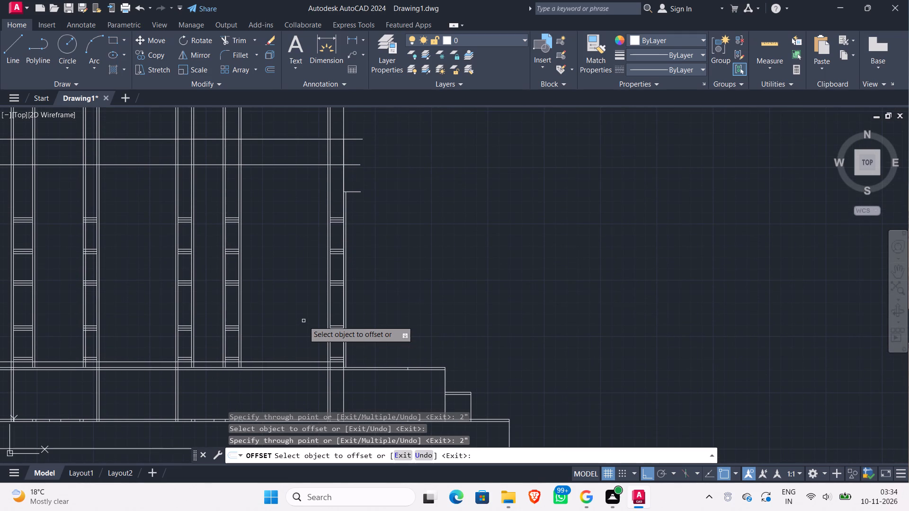
key(Escape)
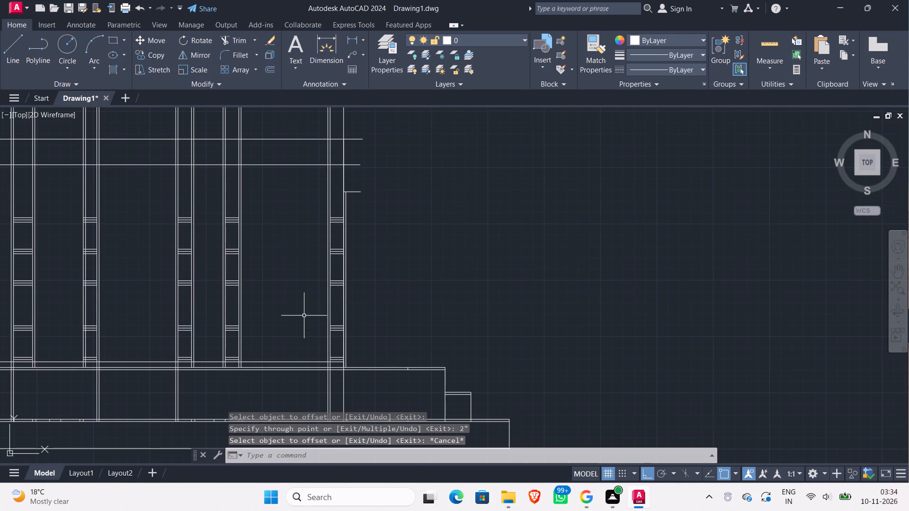
Start a new line for the shaft detailing near the column at the elevation's right end.
scroll(304, 316, up, 1)
key(l)
key(Return)
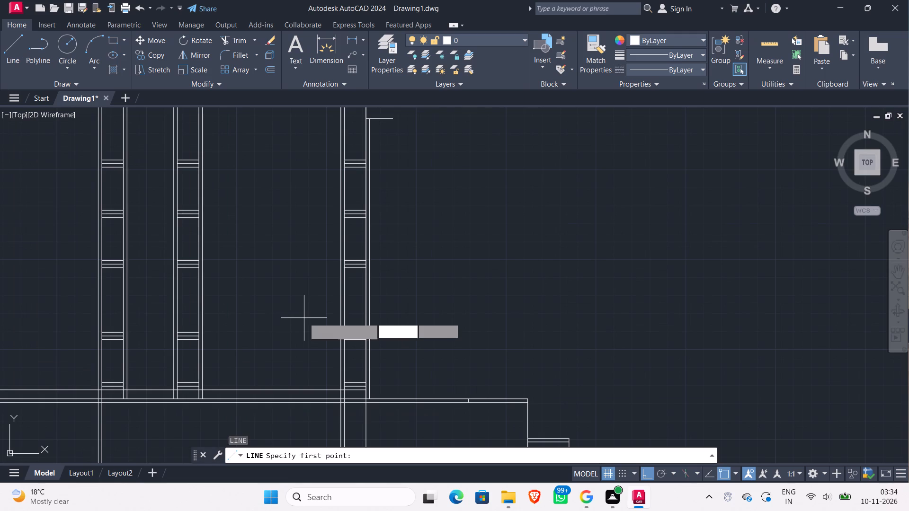